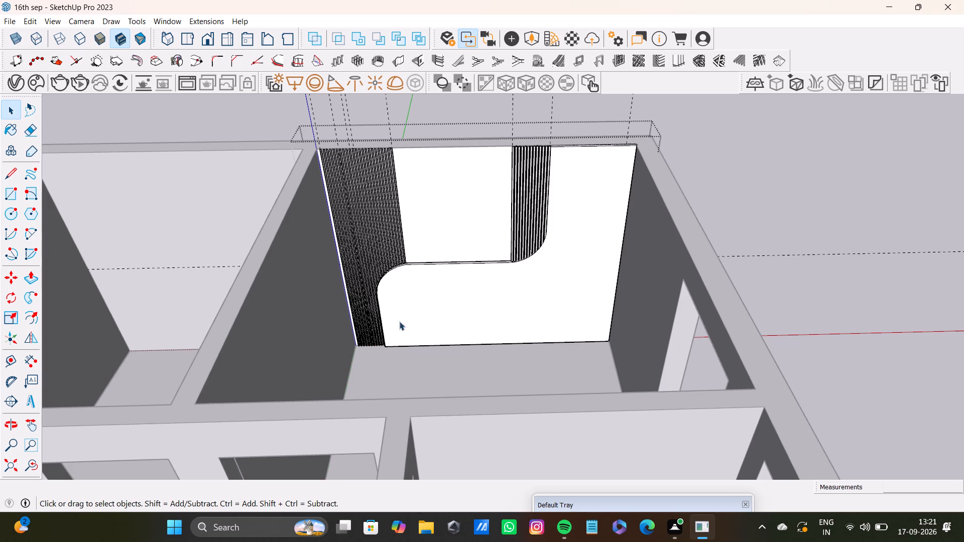
Leave editing of the open fluted panel group on the room's end wall.
scroll(305, 278, "down", 7)
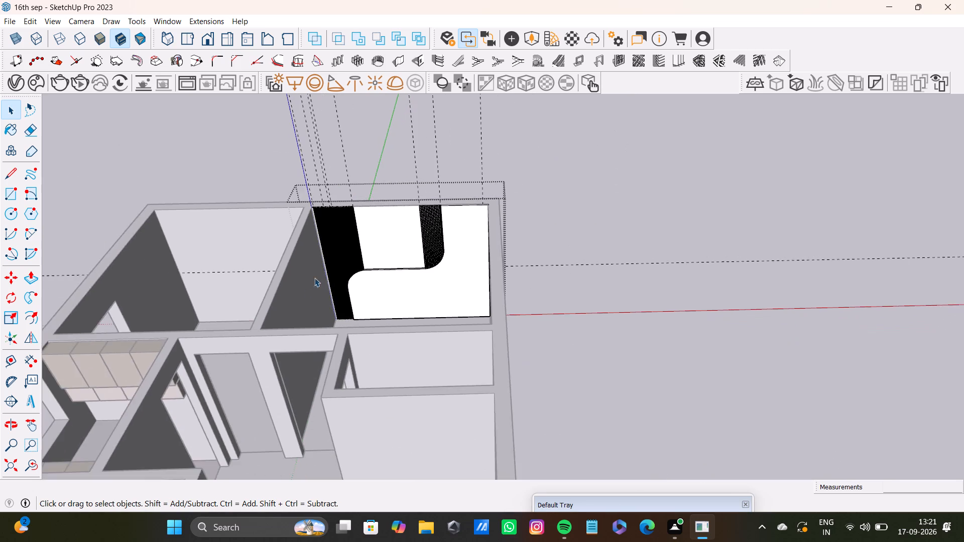
middle_click_drag(324, 273, 347, 303, "shift")
middle_click_drag(425, 312, 215, 331)
scroll(409, 305, "up", 3)
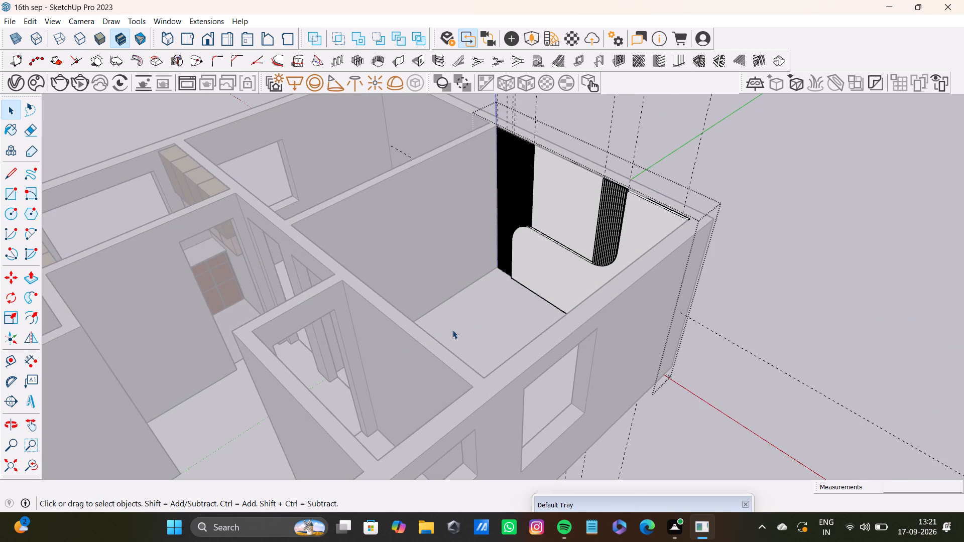
middle_click_drag(403, 336, 0, 371)
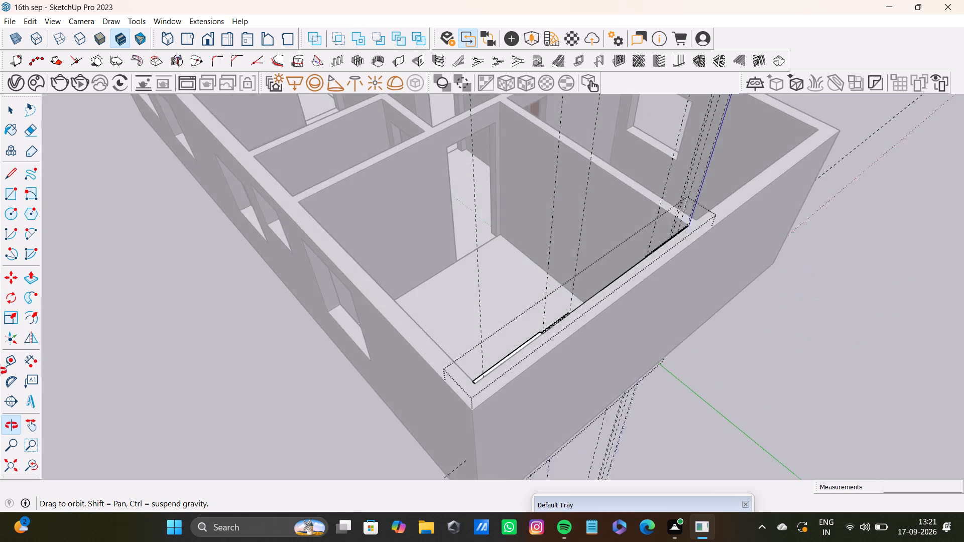
middle_click_drag(0, 371, 277, 344)
left_click(788, 179)
Place a vertical guide on the partition wall, about 4 1/16" from its corner beside the doorway.
scroll(581, 269, "up", 4)
scroll(546, 307, "down", 3)
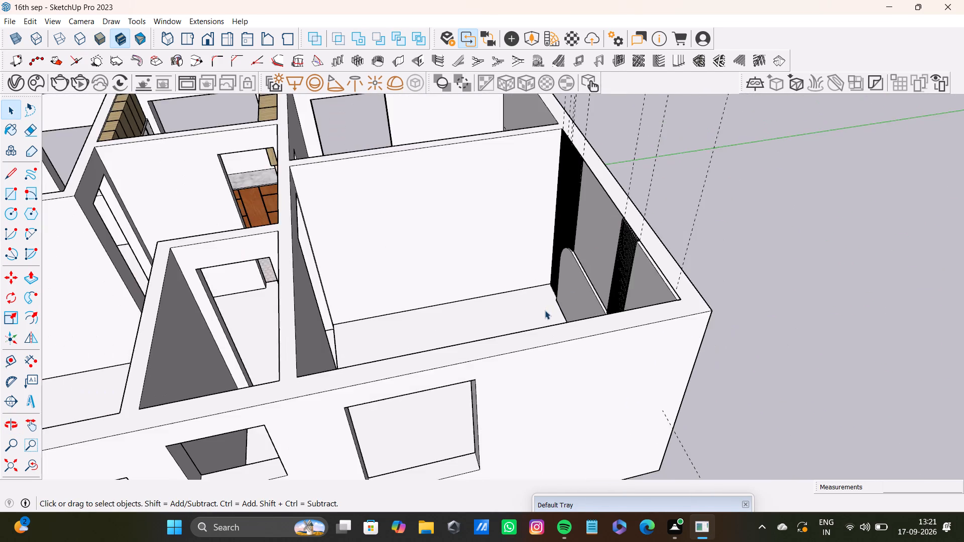
middle_click_drag(545, 310, 434, 371)
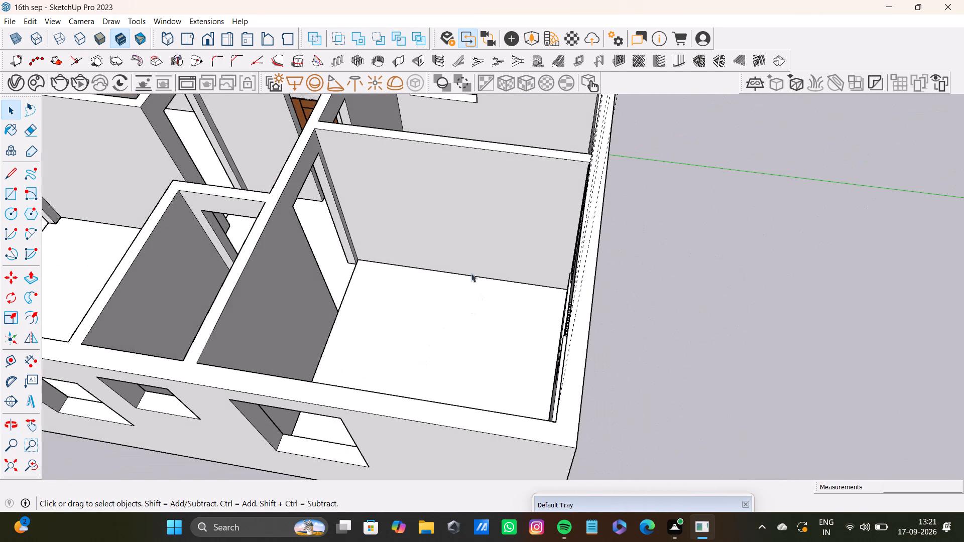
middle_click_drag(465, 225, 464, 311, "shift")
middle_click_drag(535, 273, 543, 264)
middle_click_drag(502, 292, 589, 246)
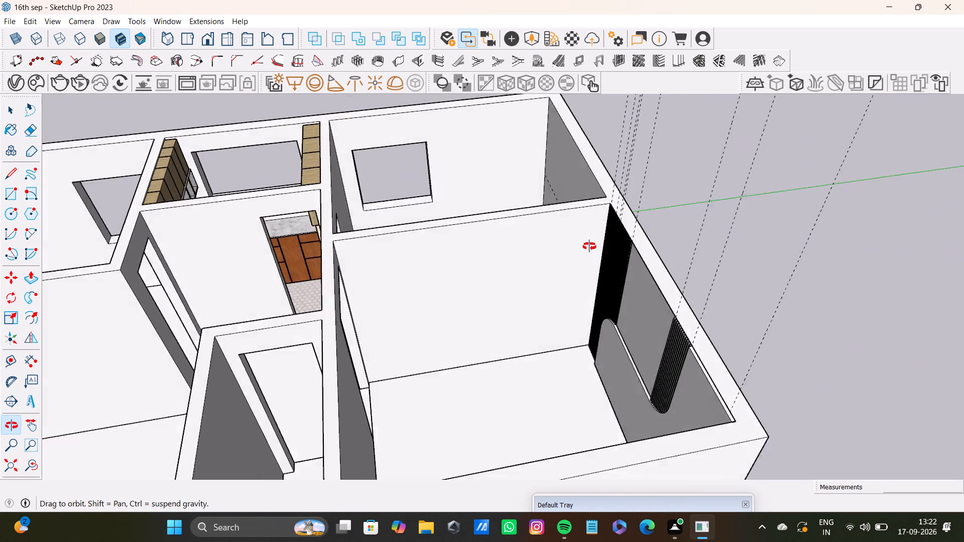
middle_click_drag(589, 246, 544, 198)
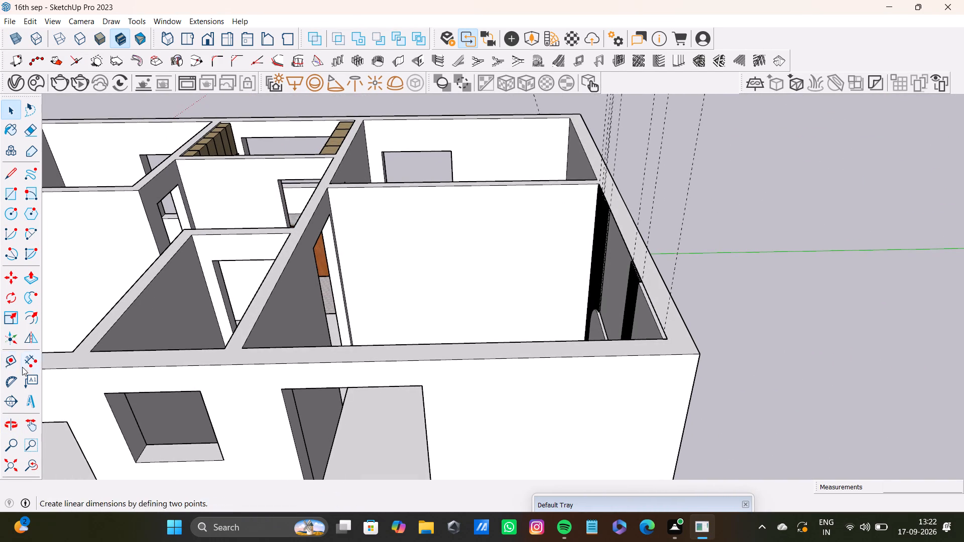
left_click(15, 361)
scroll(379, 268, "up", 11)
left_click(323, 317)
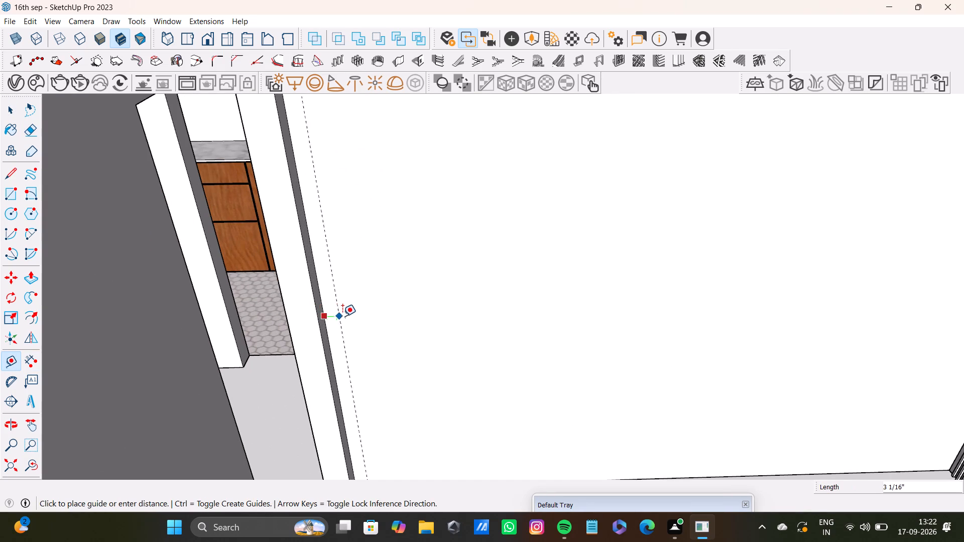
scroll(345, 317, "down", 8)
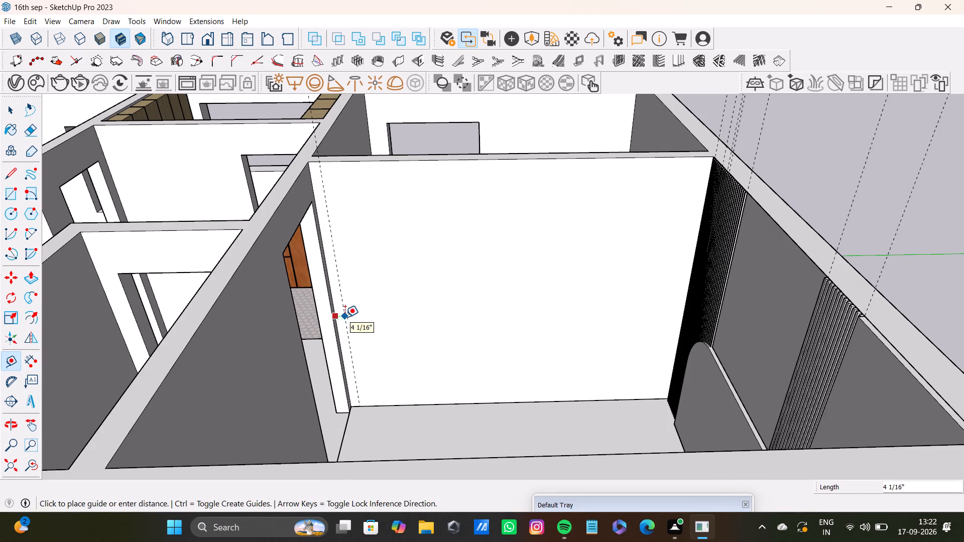
left_click(345, 317)
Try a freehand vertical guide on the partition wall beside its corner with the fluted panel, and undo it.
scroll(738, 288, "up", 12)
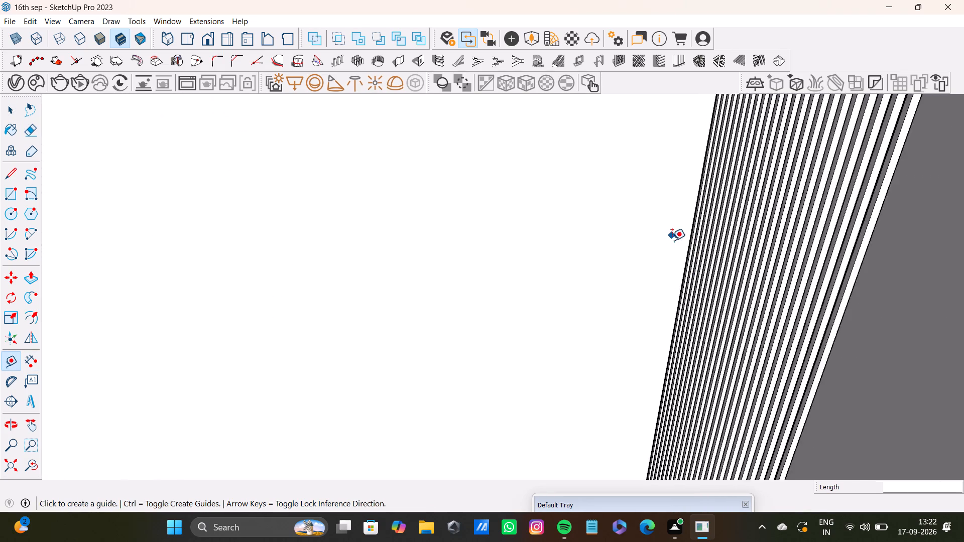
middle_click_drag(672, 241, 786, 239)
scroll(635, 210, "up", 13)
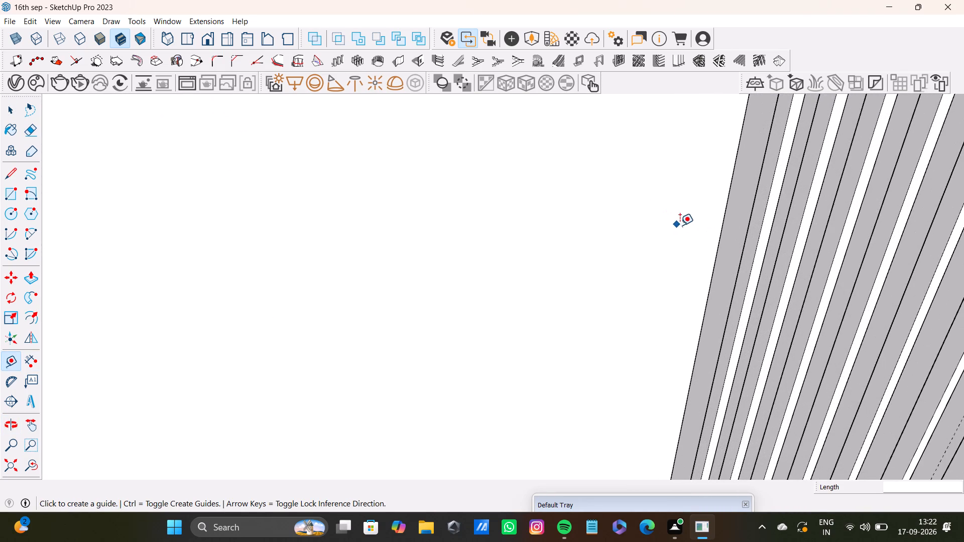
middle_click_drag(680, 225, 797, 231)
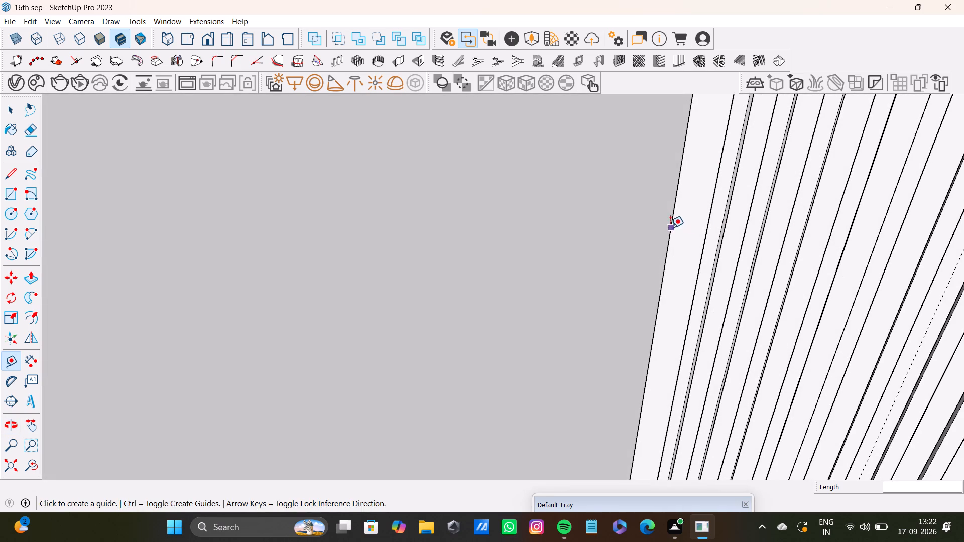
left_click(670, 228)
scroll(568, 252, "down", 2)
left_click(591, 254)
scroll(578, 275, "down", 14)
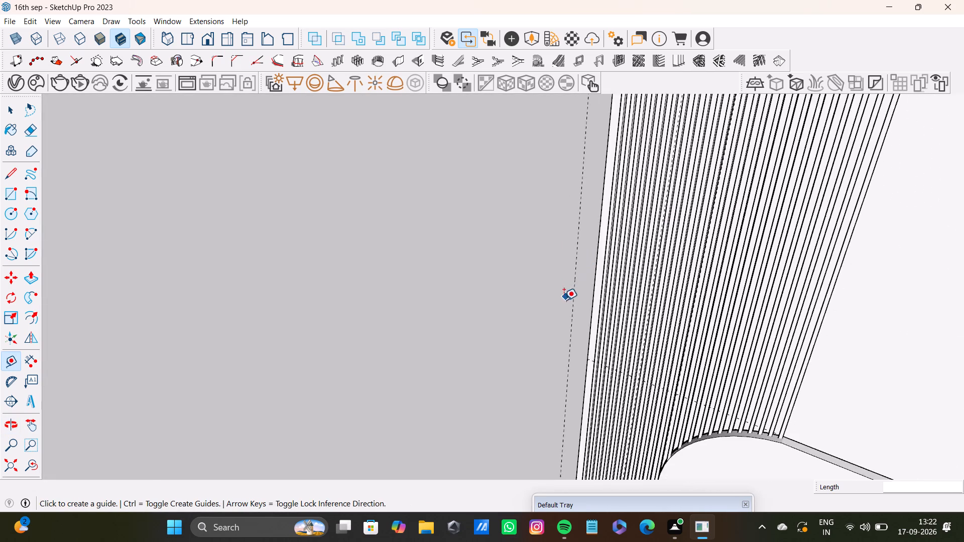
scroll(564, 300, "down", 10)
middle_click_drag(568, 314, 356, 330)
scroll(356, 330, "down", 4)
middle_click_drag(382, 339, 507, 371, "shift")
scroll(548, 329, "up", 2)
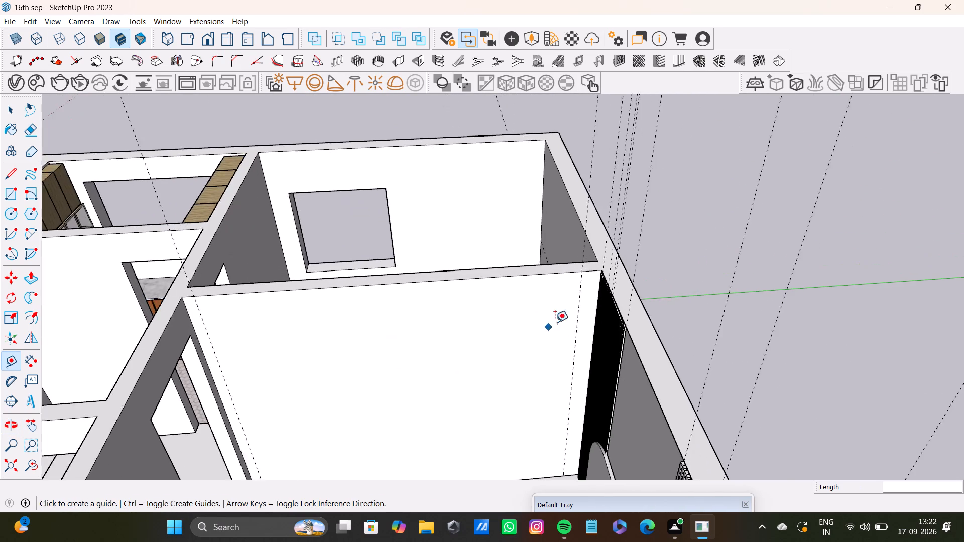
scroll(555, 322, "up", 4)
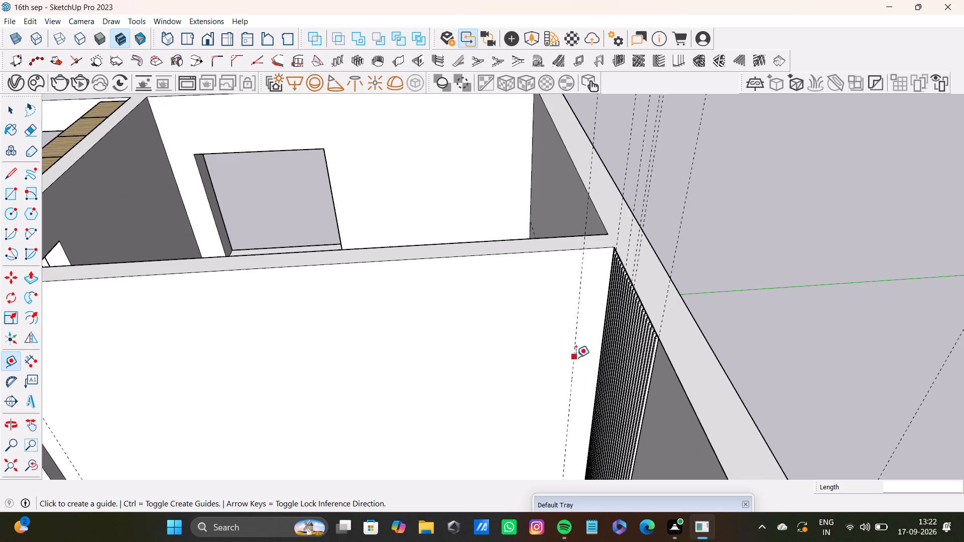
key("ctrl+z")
Place a vertical guide on the partition wall, 1" from its corner with the fluted panel.
scroll(591, 276, "up", 20)
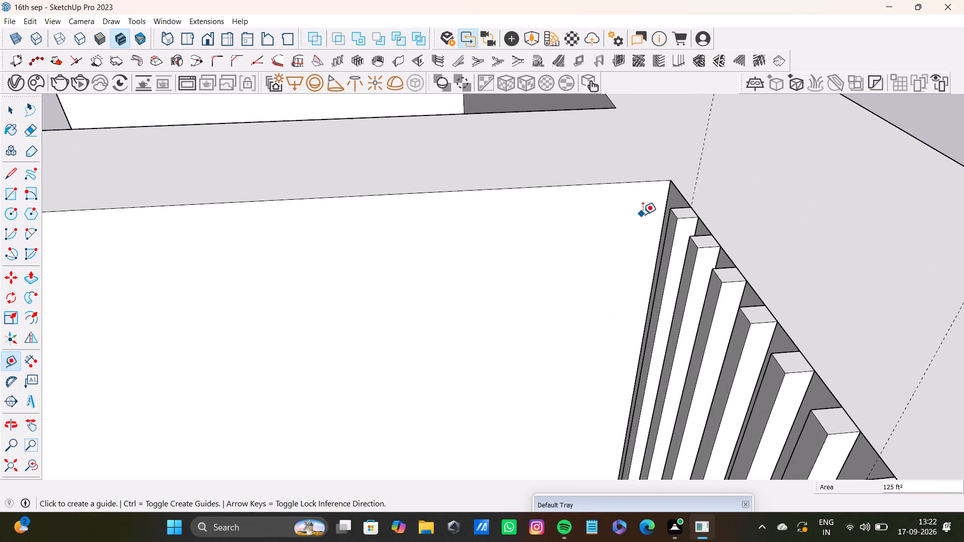
scroll(658, 207, "up", 7)
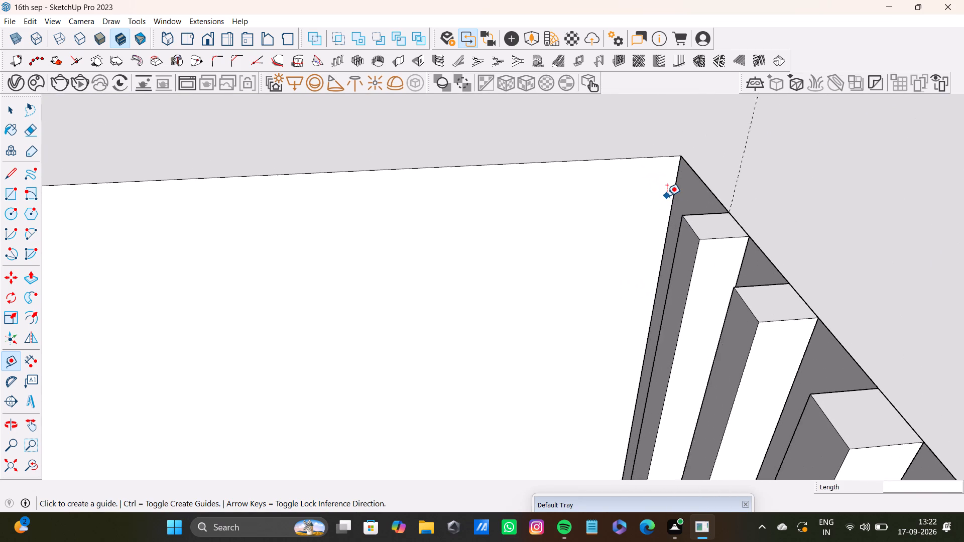
scroll(667, 196, "up", 6)
left_click(679, 200)
key("1")
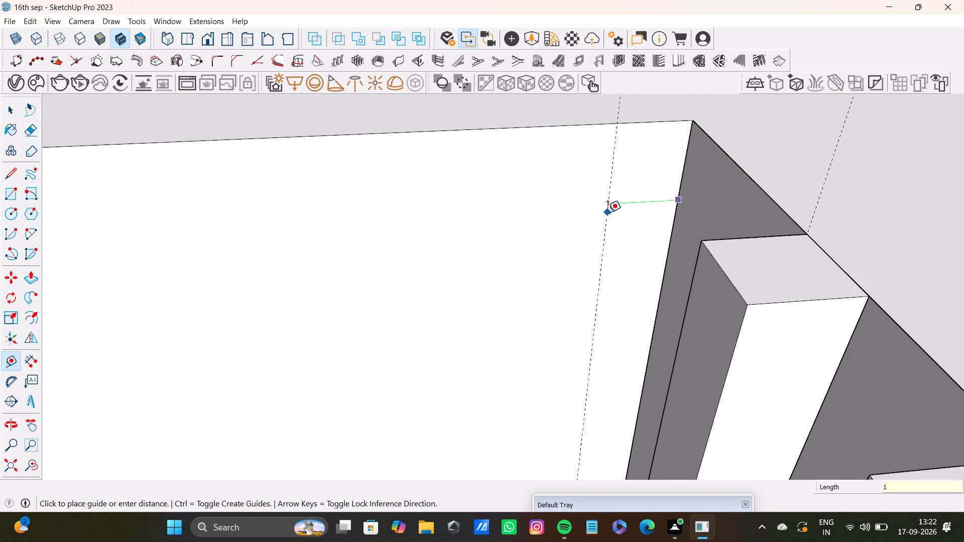
key("shift+quotedbl")
key("Return")
key("space")
Place a horizontal guide freehand on the partition wall, slightly below its top edge.
scroll(539, 254, "down", 2)
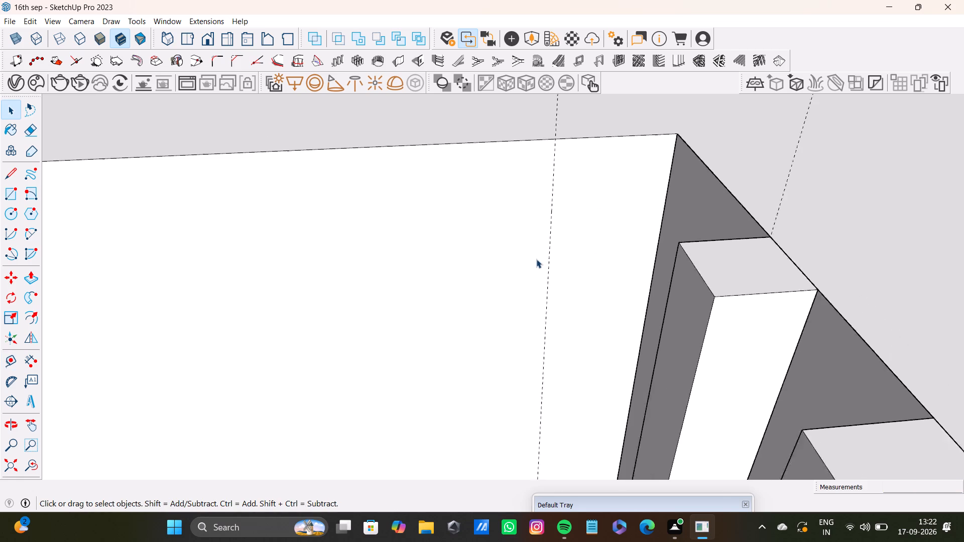
scroll(536, 259, "down", 20)
scroll(536, 259, "down", 4)
middle_click_drag(517, 355, 732, 284, "shift")
scroll(716, 301, "down", 17)
middle_click_drag(705, 335, 710, 411)
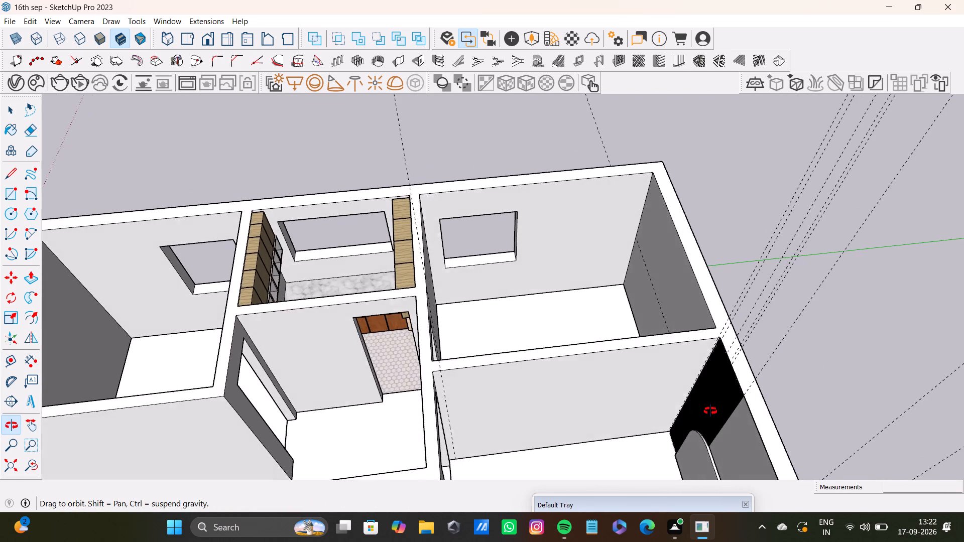
middle_click_drag(710, 411, 812, 395)
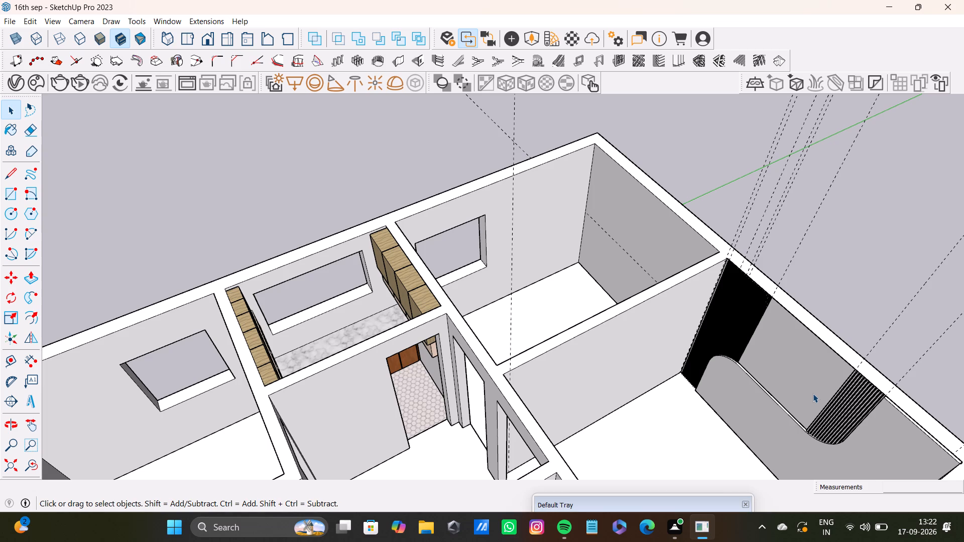
middle_click_drag(746, 362, 645, 405)
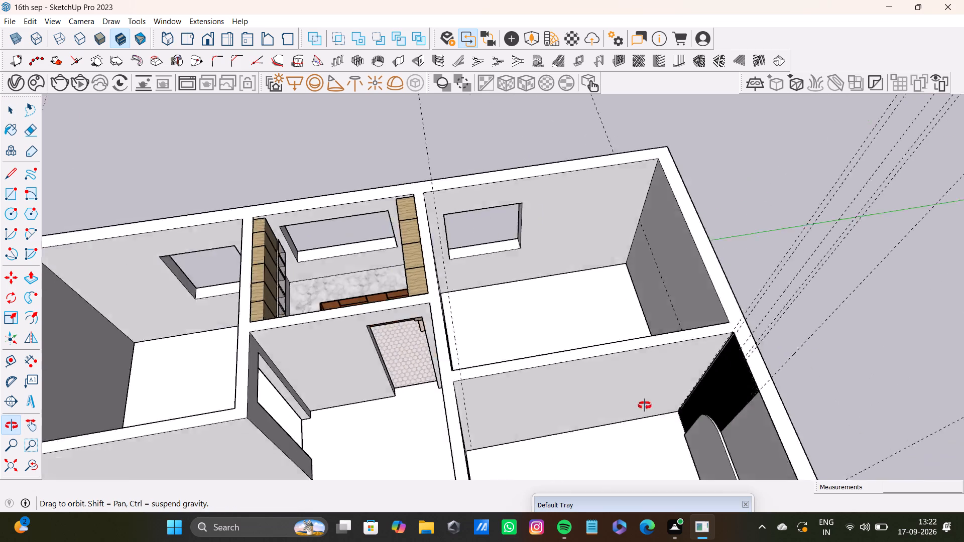
middle_click_drag(645, 405, 559, 366)
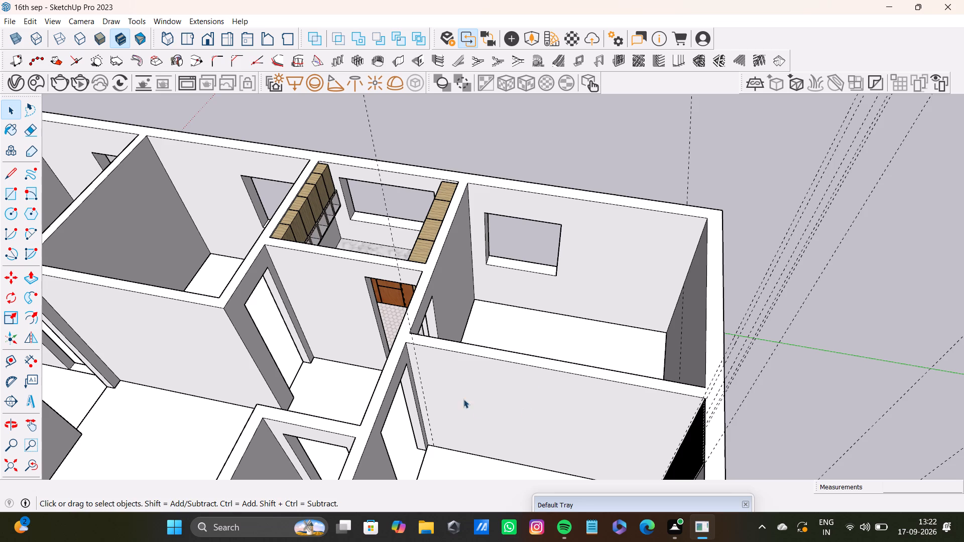
middle_click_drag(507, 405, 546, 319)
scroll(752, 324, "up", 6)
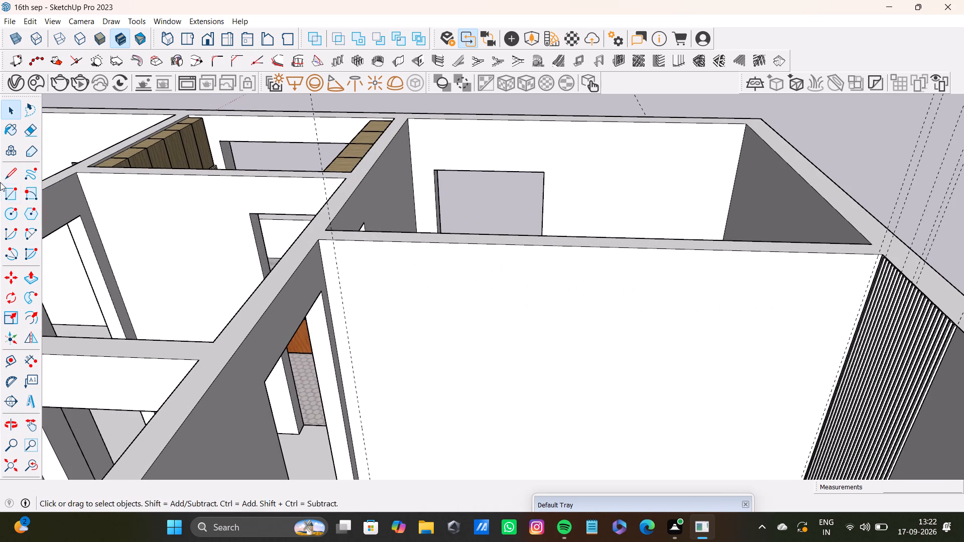
left_click(0, 364)
left_click(12, 364)
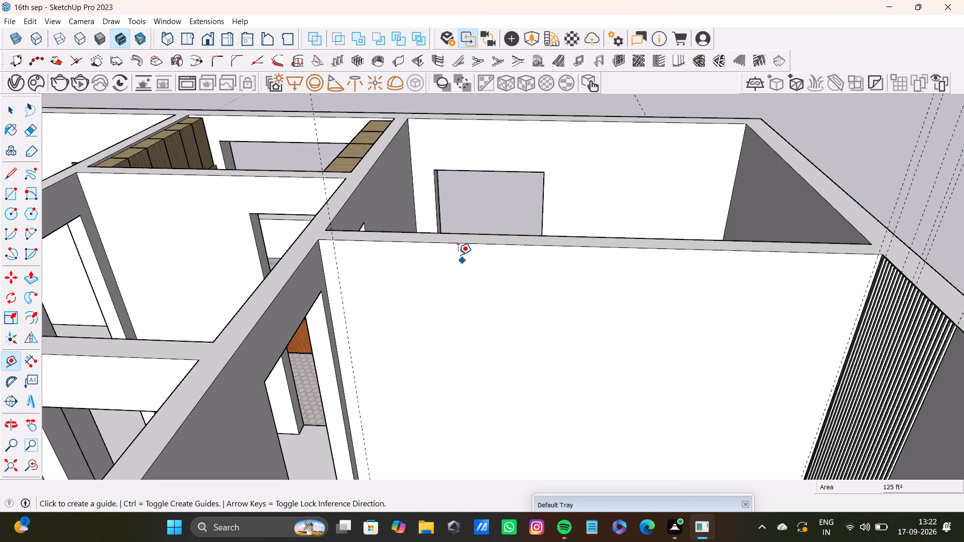
scroll(447, 253, "up", 11)
middle_click_drag(258, 255, 277, 181)
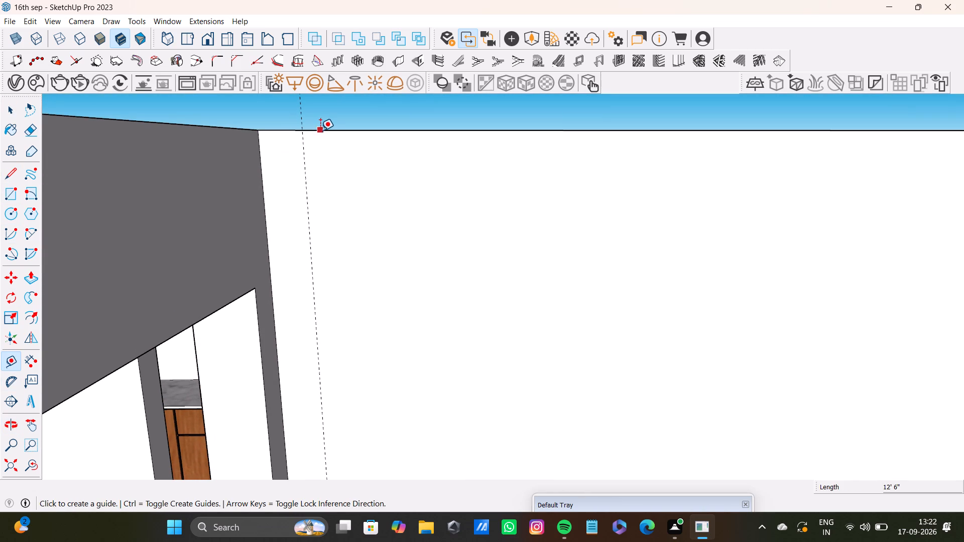
left_click(321, 130)
left_click(313, 169)
scroll(370, 220, "down", 7)
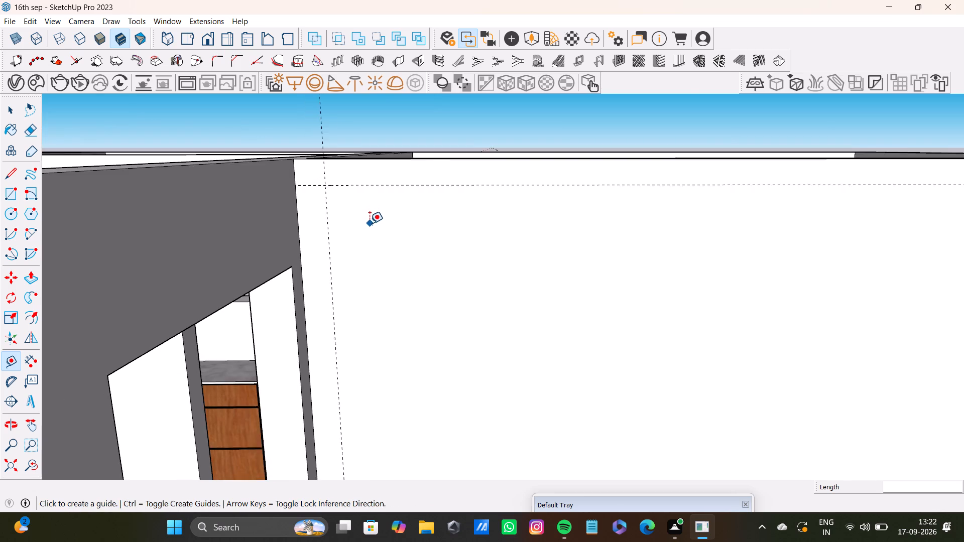
scroll(370, 223, "down", 2)
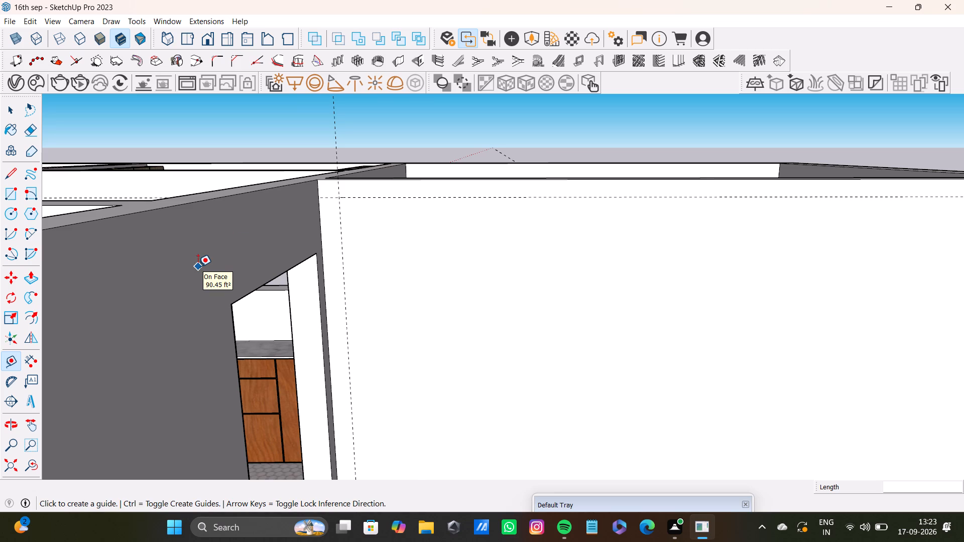
key("space")
Place a second horizontal guide on the partition wall, 2' below the upper horizontal guide.
scroll(465, 292, "down", 4)
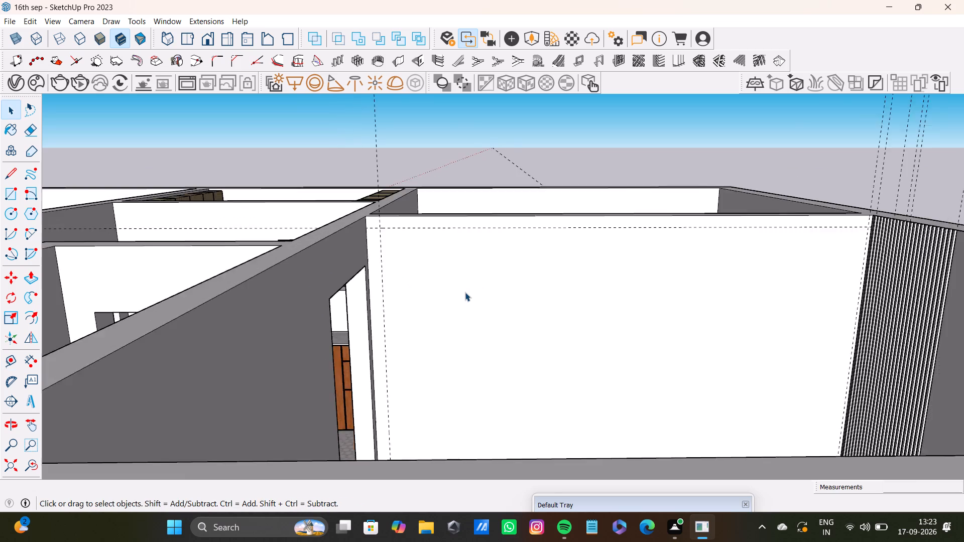
scroll(465, 292, "down", 5)
middle_click_drag(556, 313, 450, 321, "shift")
middle_click_drag(507, 297, 504, 404)
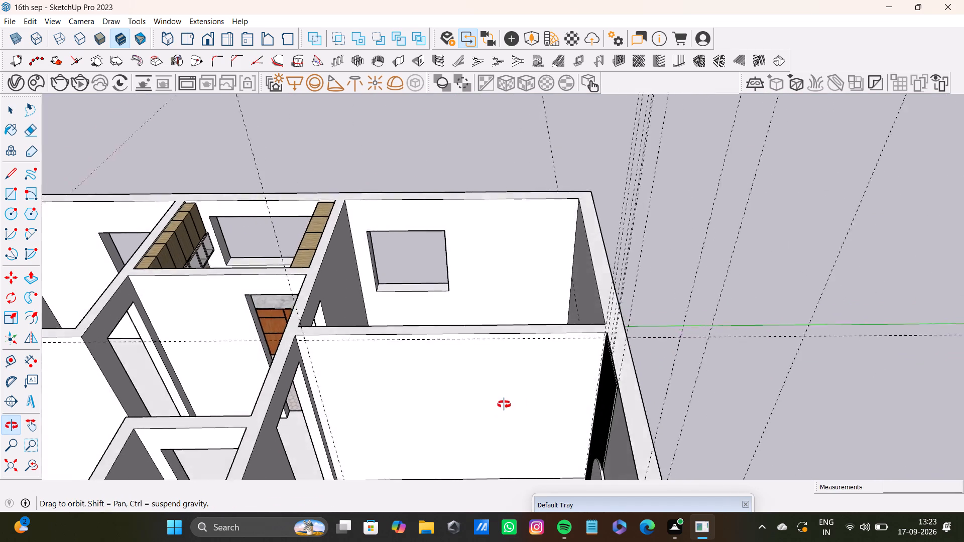
middle_click_drag(504, 404, 481, 402)
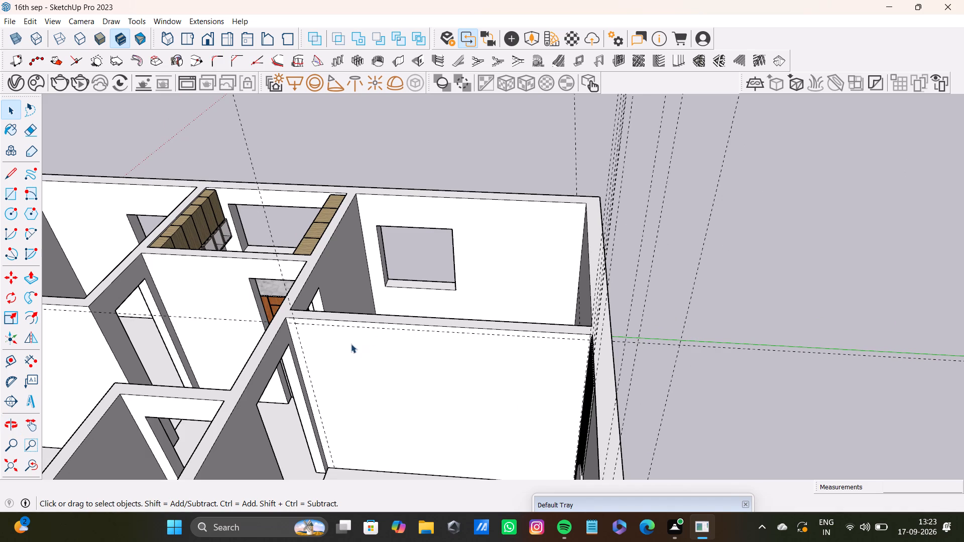
scroll(366, 362, "up", 6)
middle_click_drag(372, 370, 366, 314)
key("t")
scroll(227, 221, "up", 4)
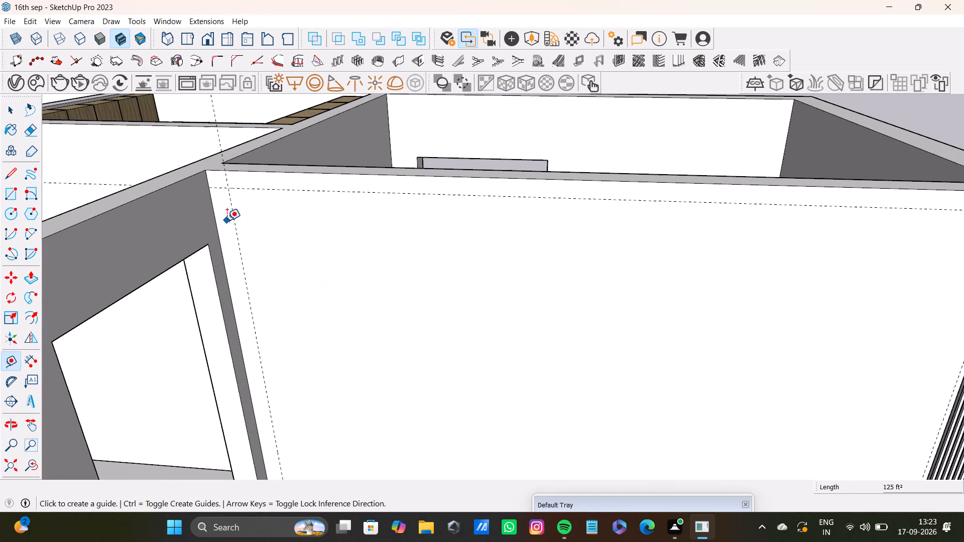
left_click(260, 183)
scroll(348, 302, "down", 3)
middle_click_drag(425, 347, 485, 313)
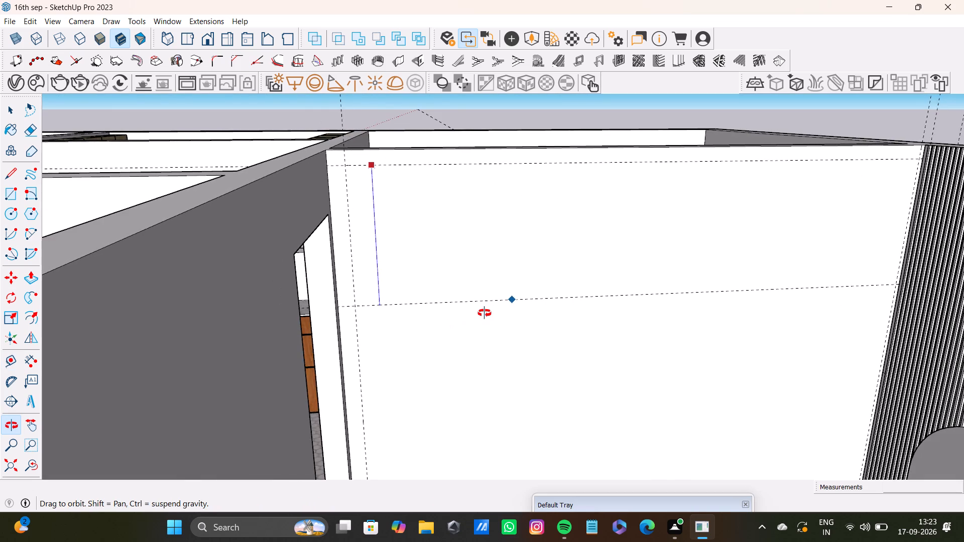
middle_click_drag(485, 313, 464, 311)
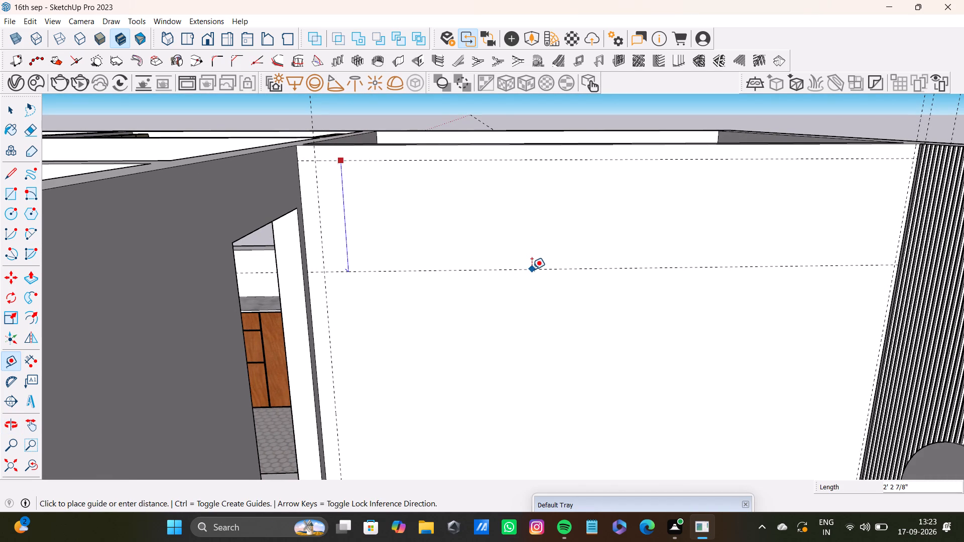
key("2")
key("apostrophe")
key("Return")
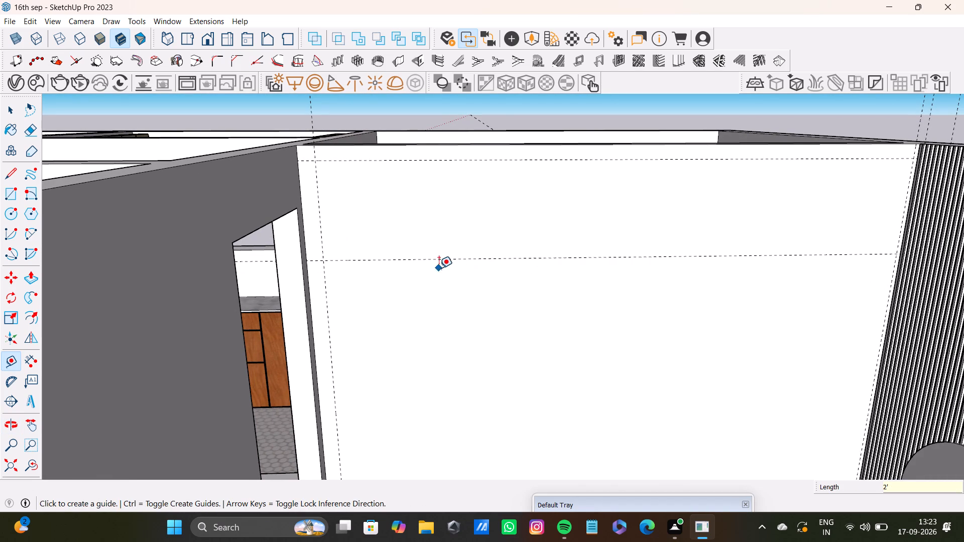
Place a horizontal guide on the partition wall, 0.2" below the lower horizontal guide.
left_click(448, 258)
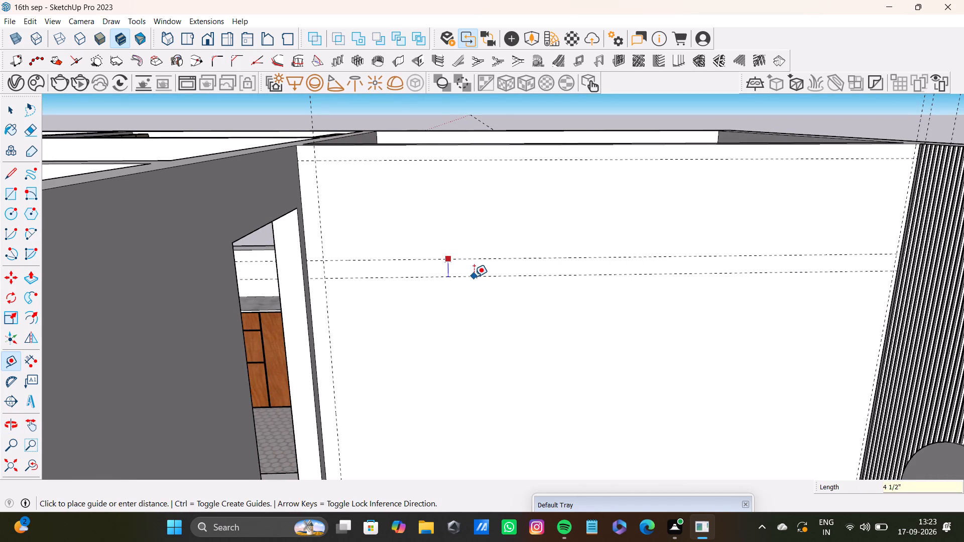
scroll(474, 274, "up", 11)
type("0.2")
key("shift+quotedbl")
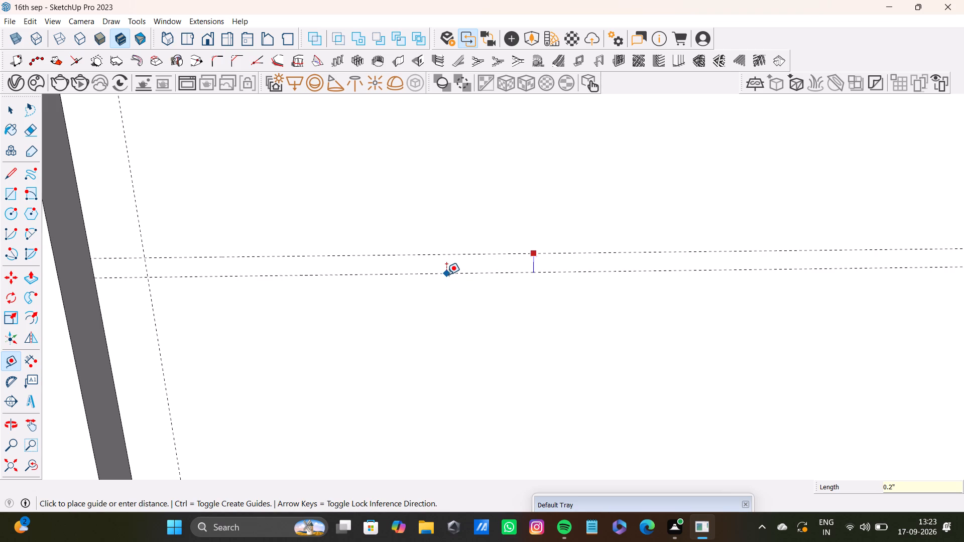
key("Return")
key("space")
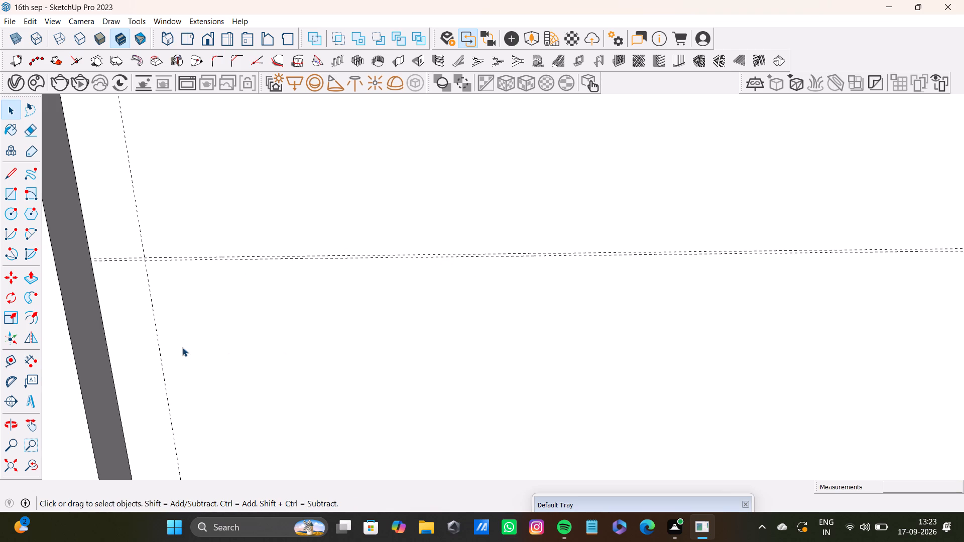
Place two vertical guides on the partition wall at successive 2' spacings, starting from the vertical guide beside the doorway-side corner.
key("t")
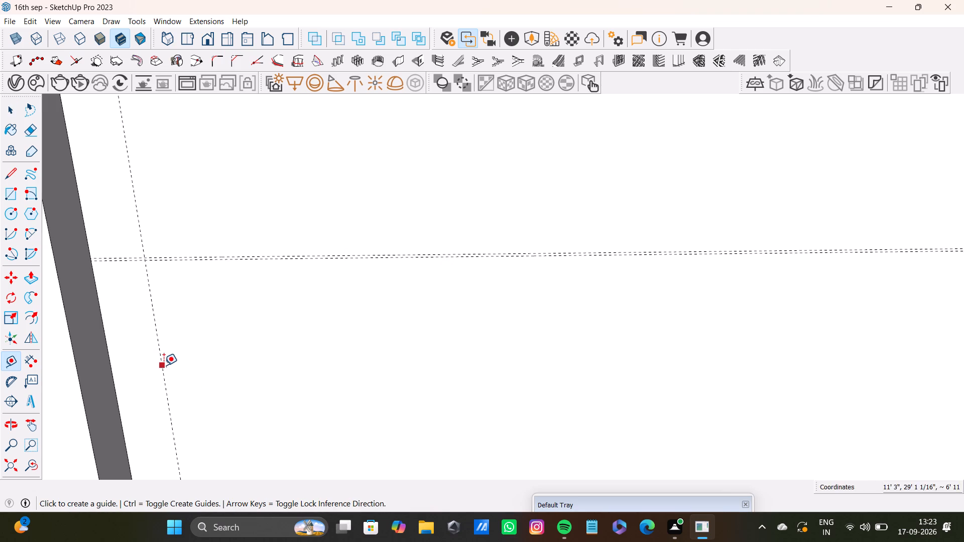
left_click(164, 365)
scroll(591, 372, "down", 9)
middle_click_drag(873, 418, 489, 393)
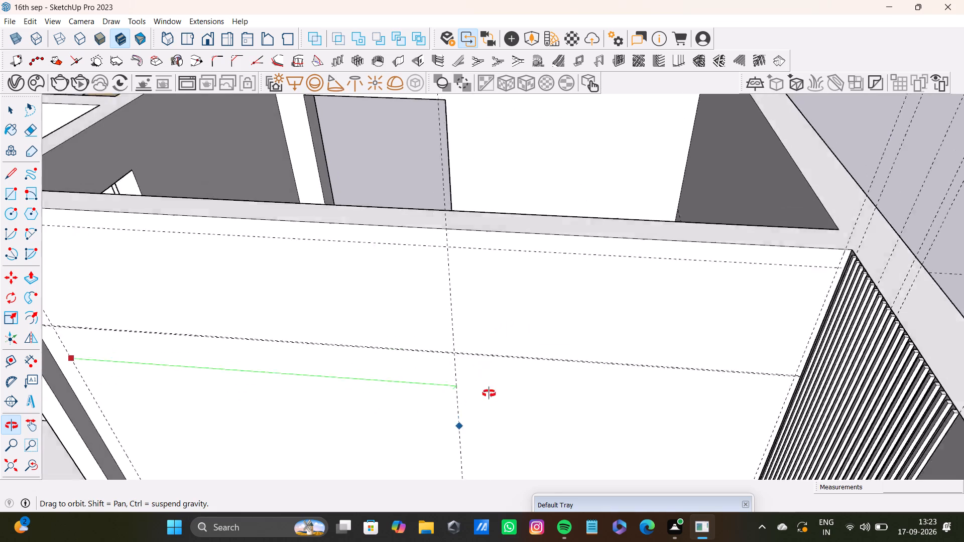
middle_click_drag(489, 393, 478, 287)
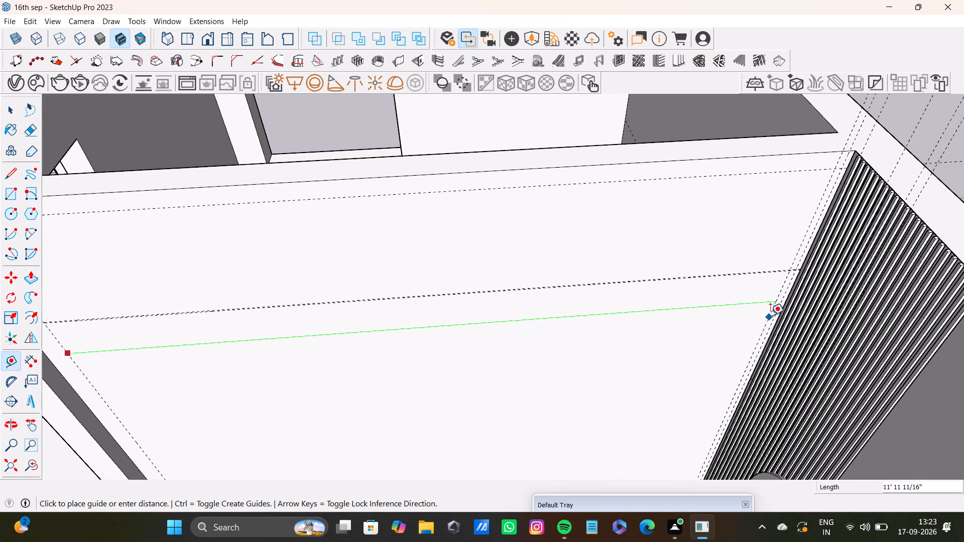
scroll(776, 304, "up", 8)
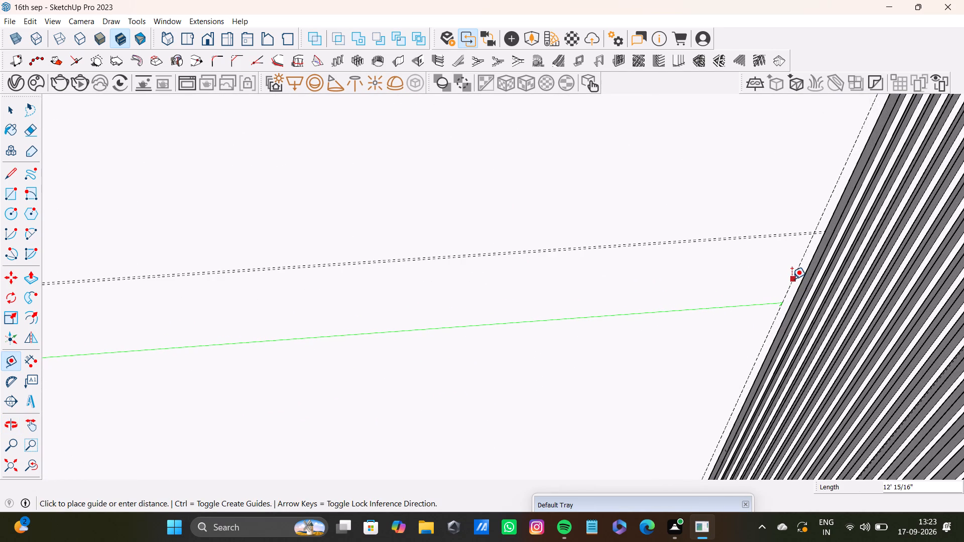
scroll(515, 376, "down", 13)
middle_click_drag(376, 395, 638, 255)
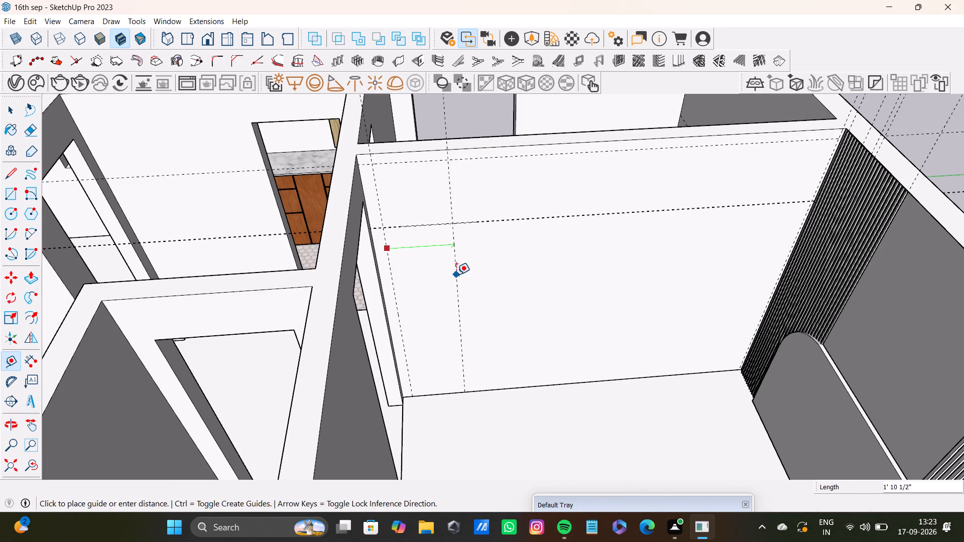
middle_click_drag(516, 270, 456, 215)
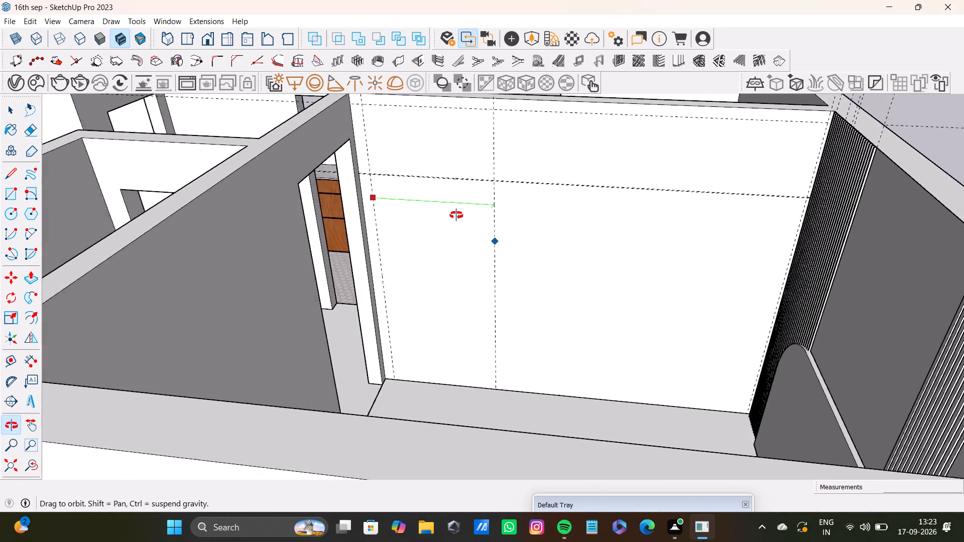
middle_click_drag(456, 215, 480, 226)
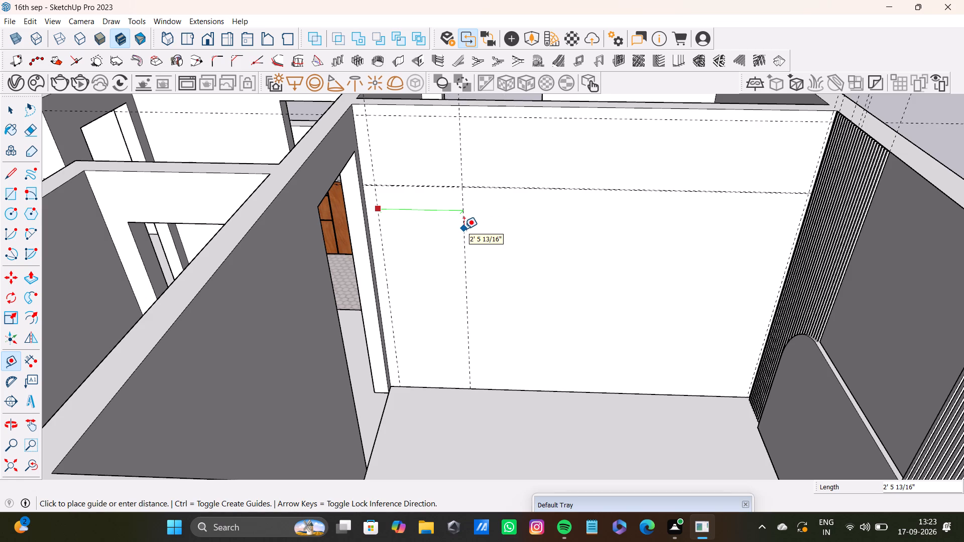
type("2'")
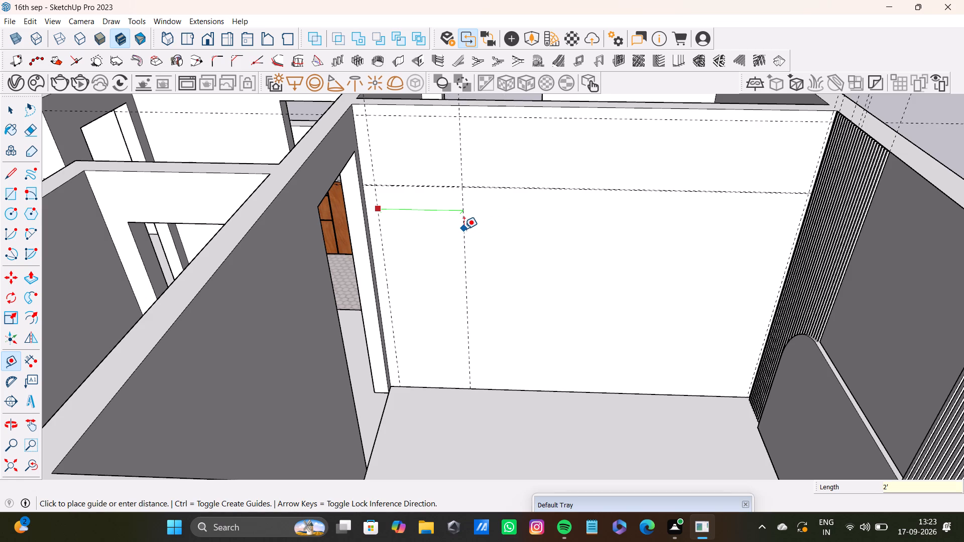
key("Return")
left_click(451, 249)
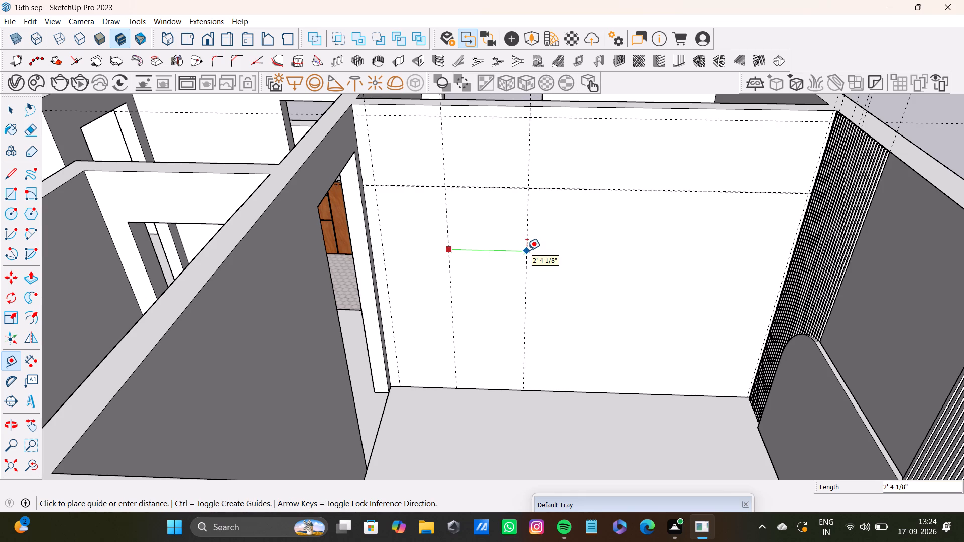
type("2'")
key("Return")
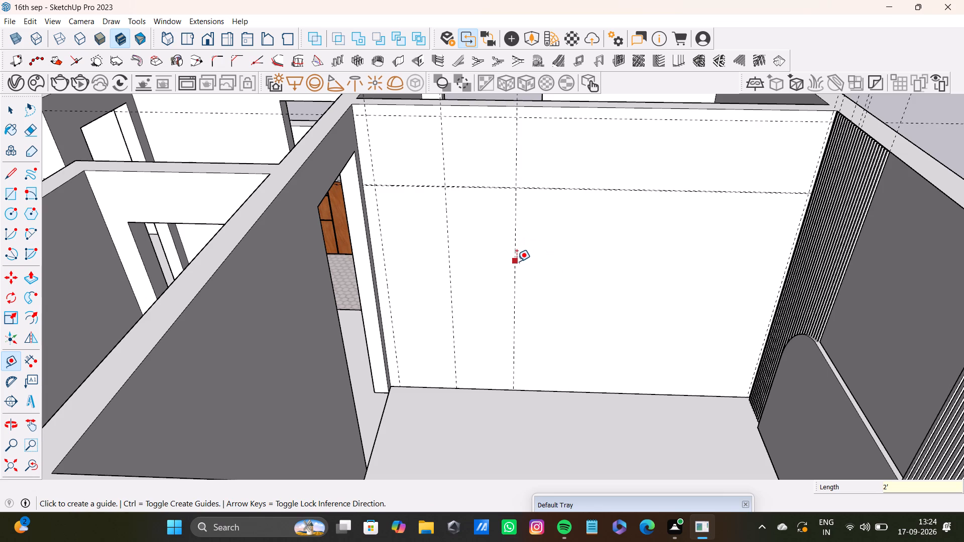
Place a vertical guide 0.5" beyond the second 2' vertical guide, toward the fluted panel.
left_click(517, 261)
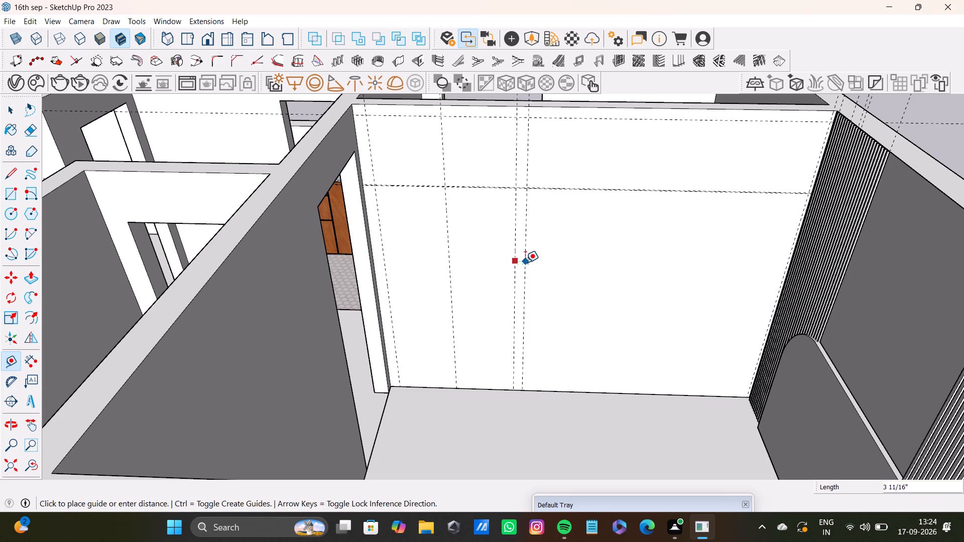
type("0.5")
key("shift+quotedbl")
key("Return")
Place two more vertical guides at successive 2' spacings, starting from the 0.5" offset guide and continuing toward the fluted panel.
scroll(527, 258, "up", 8)
left_click(510, 283)
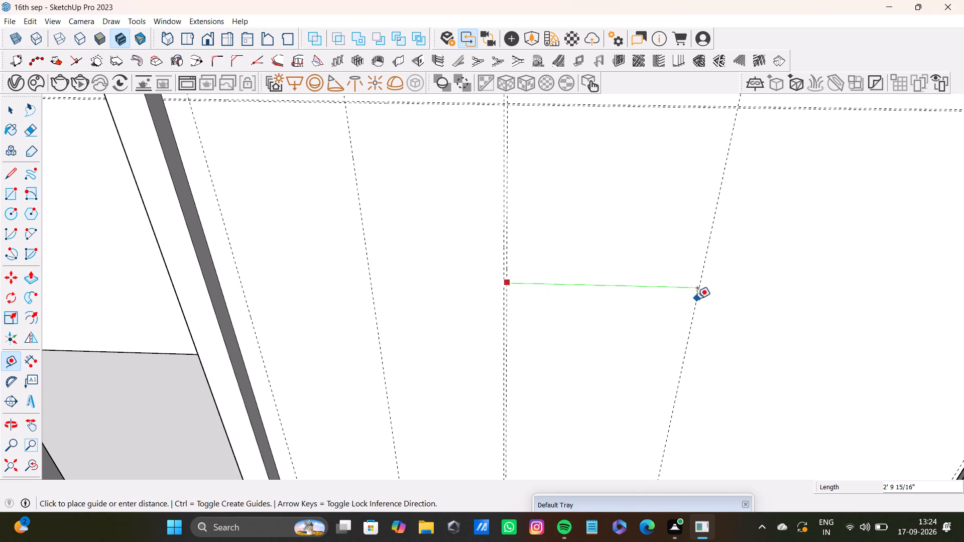
type("2'")
key("Return")
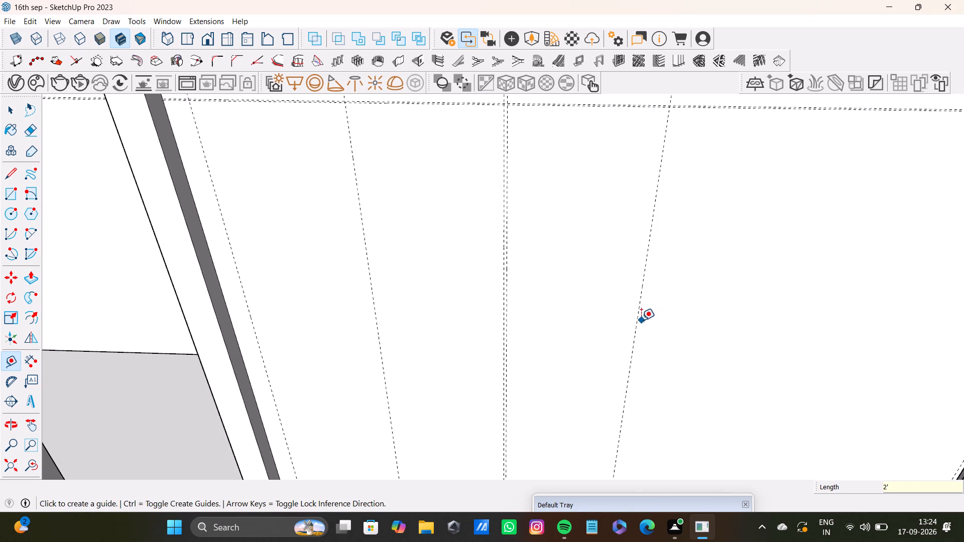
left_click(639, 322)
key("2")
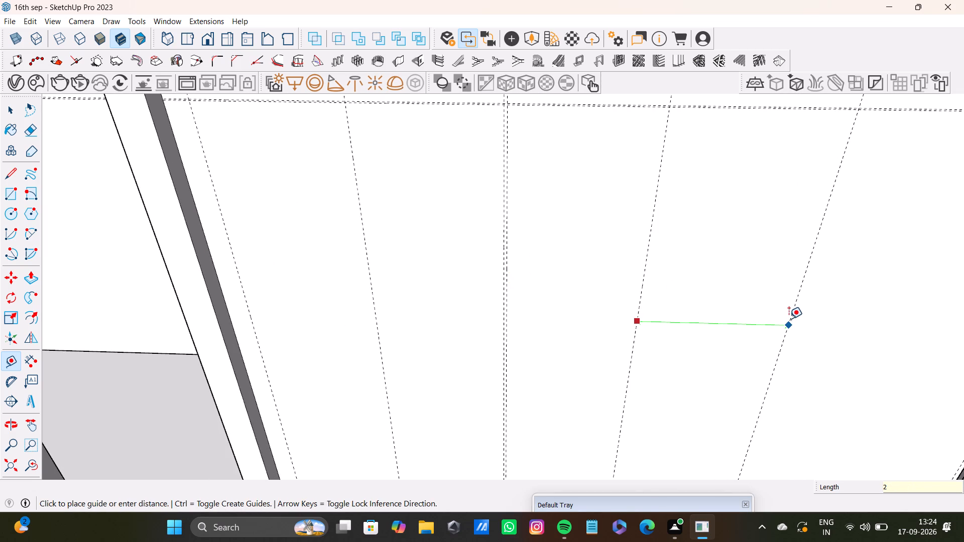
key("apostrophe")
key("Return")
key("space")
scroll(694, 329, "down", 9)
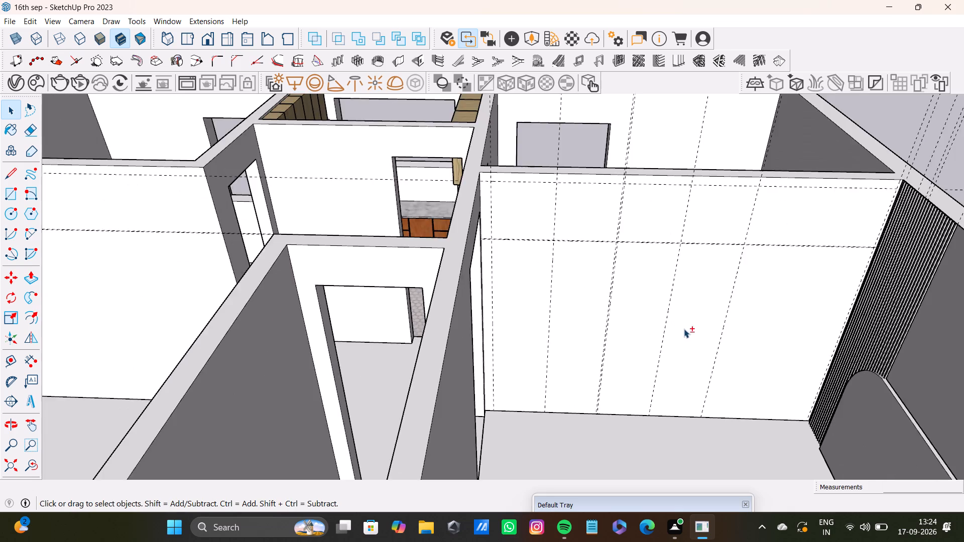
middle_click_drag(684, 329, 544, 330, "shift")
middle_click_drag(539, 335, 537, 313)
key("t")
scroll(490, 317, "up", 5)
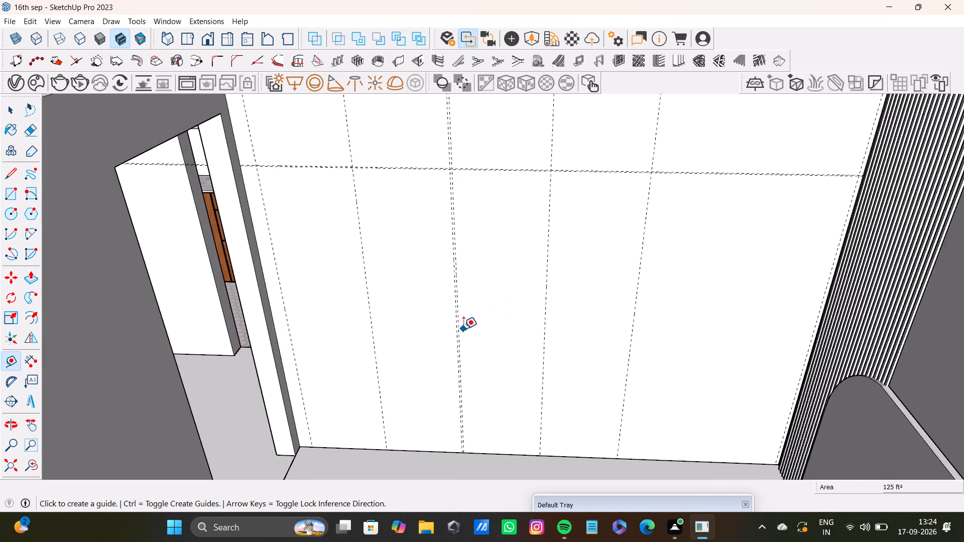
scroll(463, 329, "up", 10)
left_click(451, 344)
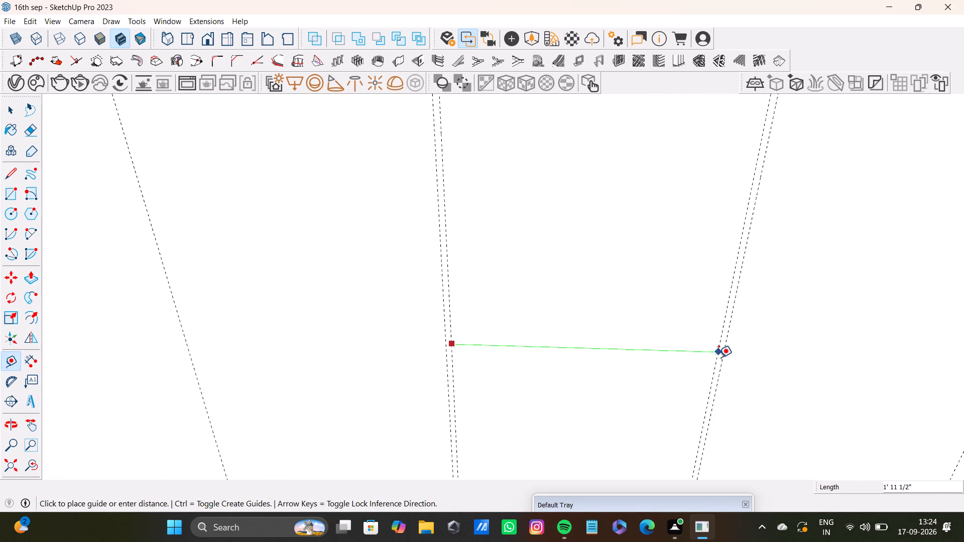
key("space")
Place a vertical guide 0.5" beyond the last 2' vertical guide, on the side facing the fluted panel.
scroll(670, 346, "down", 14)
middle_click_drag(624, 343, 616, 340)
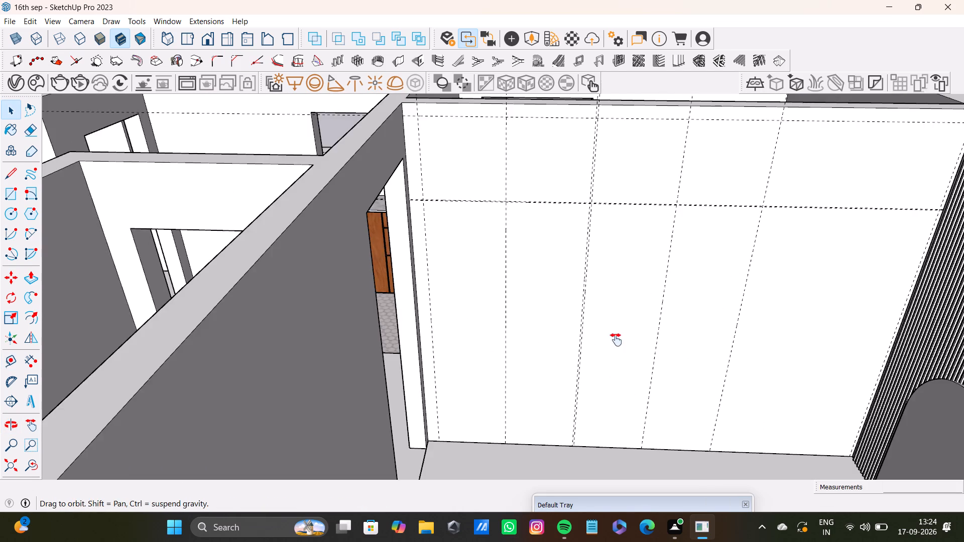
middle_click_drag(616, 340, 527, 340)
scroll(631, 290, "up", 1)
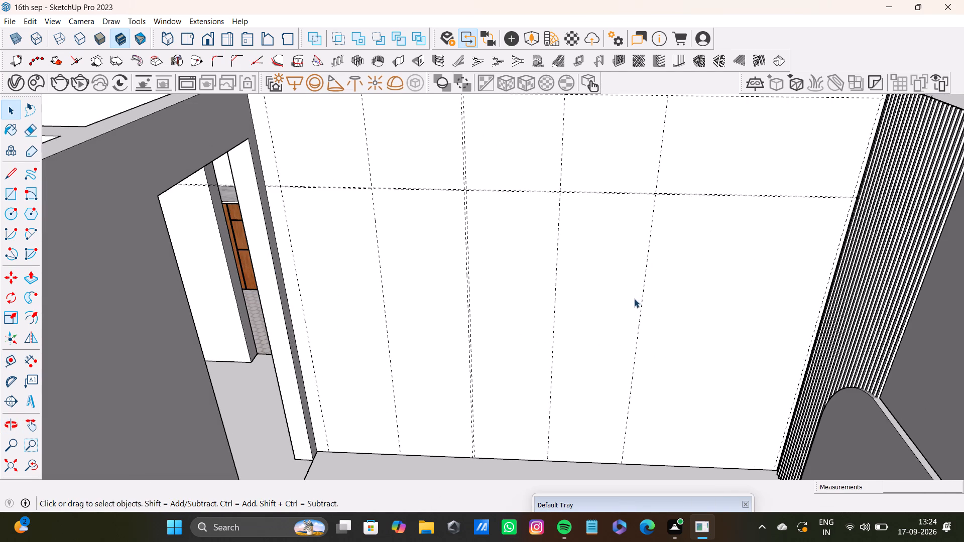
key("t")
scroll(658, 308, "up", 3)
left_click(635, 325)
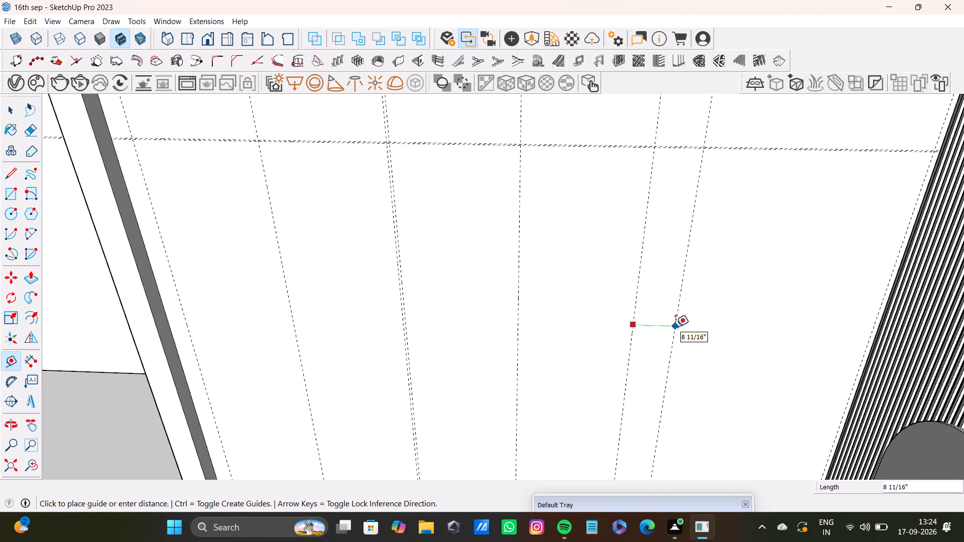
key("0")
key("period")
key("5")
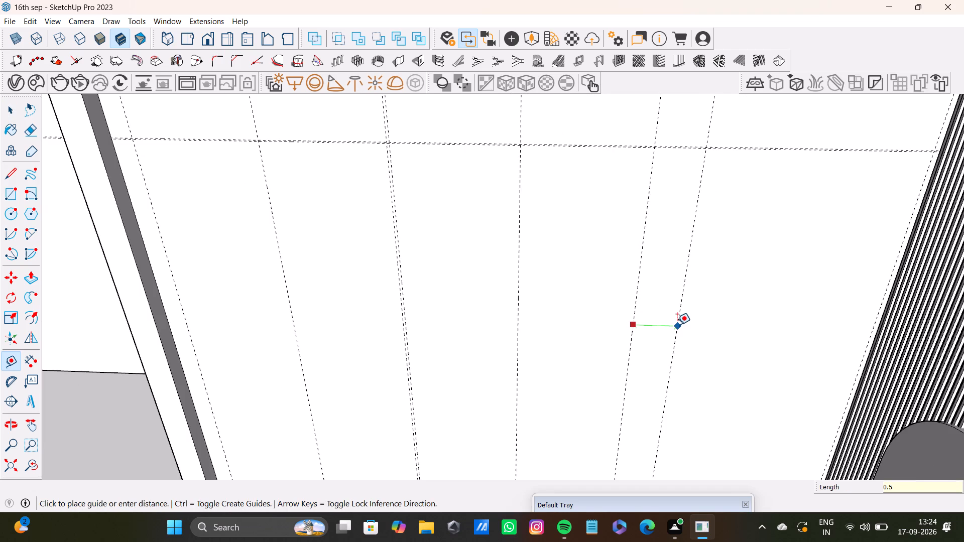
key("shift+Return")
key("shift+colon")
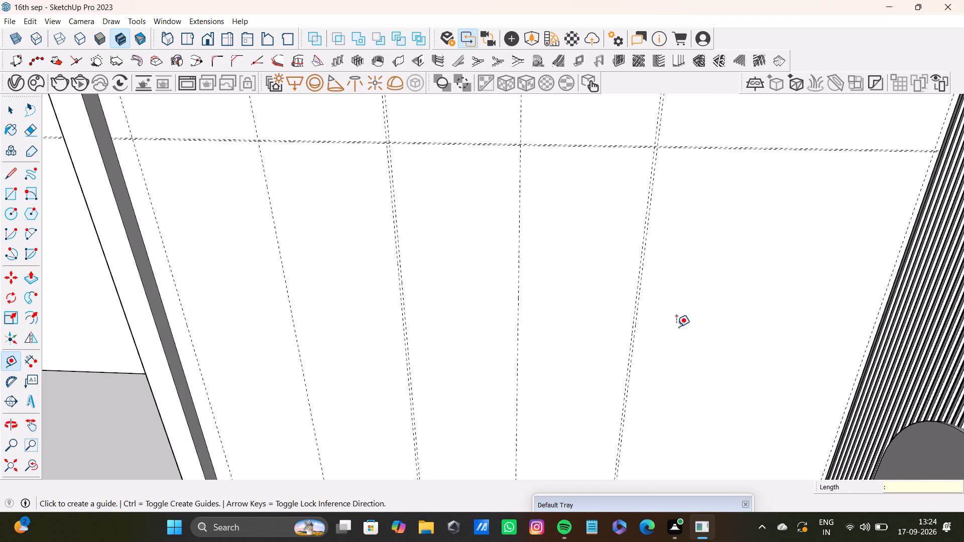
key("space")
Draw a 2' by 2' rectangle in the doorway-side cell between the top horizontal guide and the guide 2' below it.
scroll(495, 253, "down", 6)
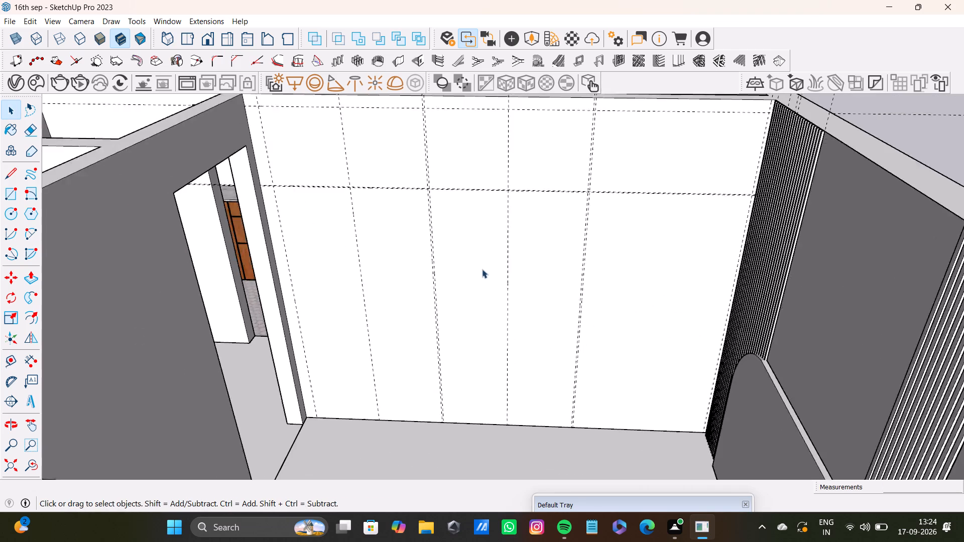
scroll(482, 269, "down", 2)
middle_click_drag(493, 287, 496, 328, "shift")
middle_click_drag(503, 330, 505, 345)
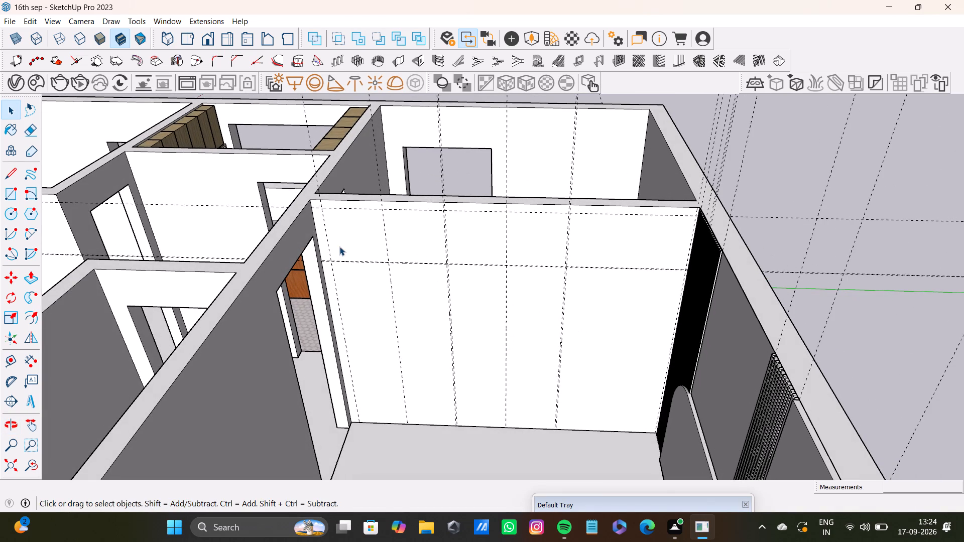
scroll(337, 223, "up", 7)
scroll(393, 297, "up", 4)
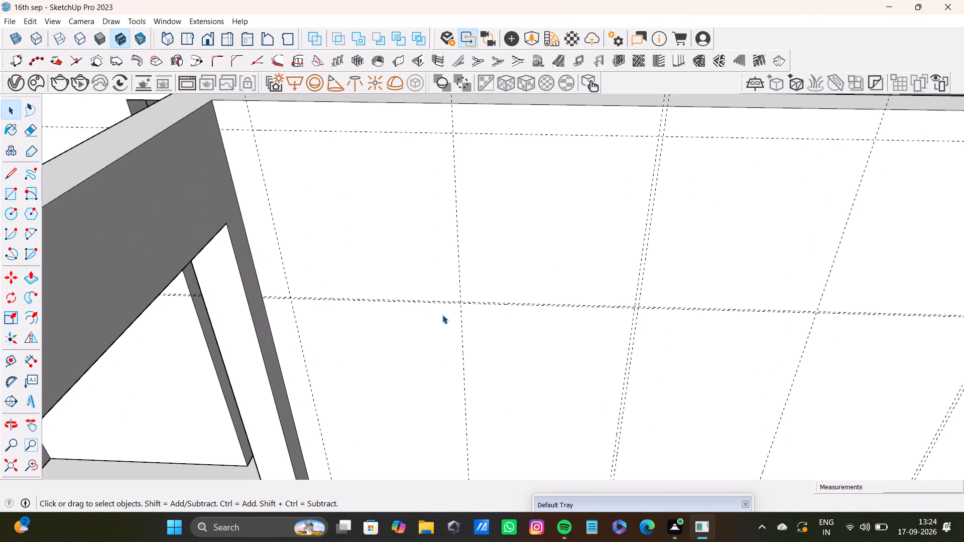
scroll(442, 315, "up", 3)
scroll(442, 315, "down", 8)
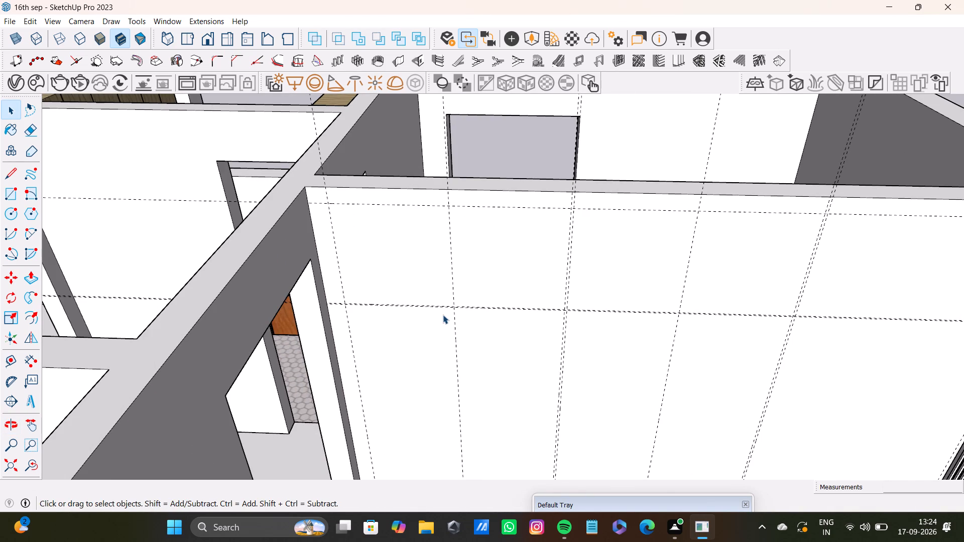
key("r")
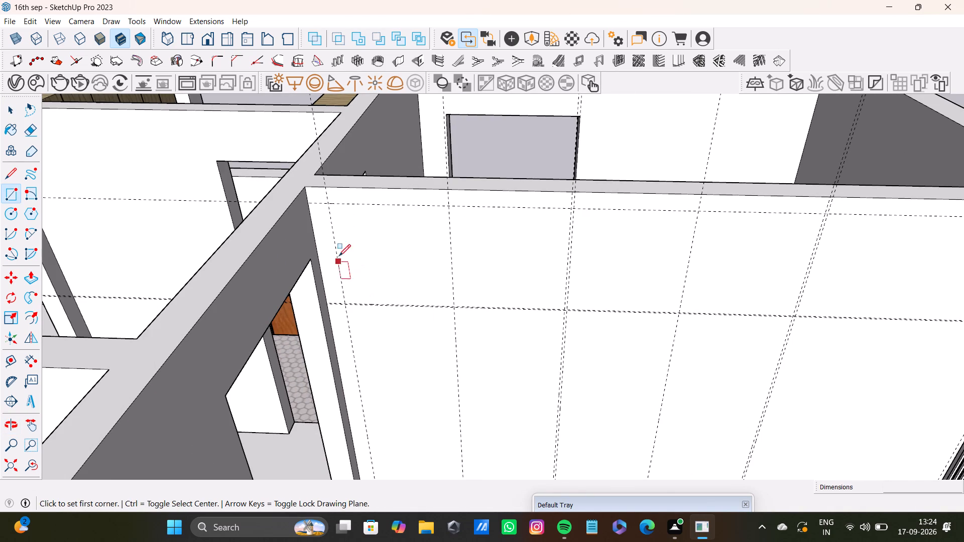
scroll(331, 200, "up", 8)
left_click(327, 206)
scroll(549, 329, "down", 4)
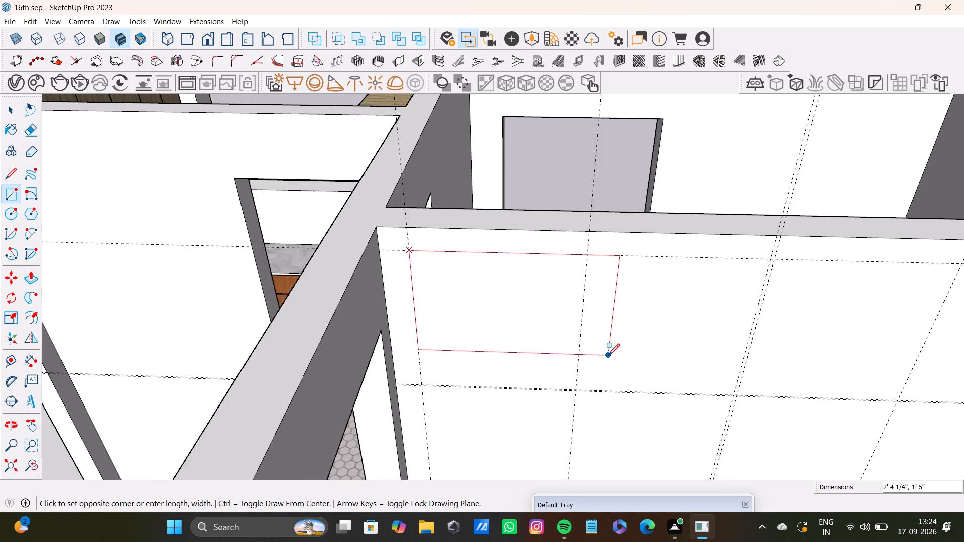
scroll(608, 355, "down", 1)
middle_click_drag(612, 356, 505, 338, "shift")
scroll(474, 368, "up", 2)
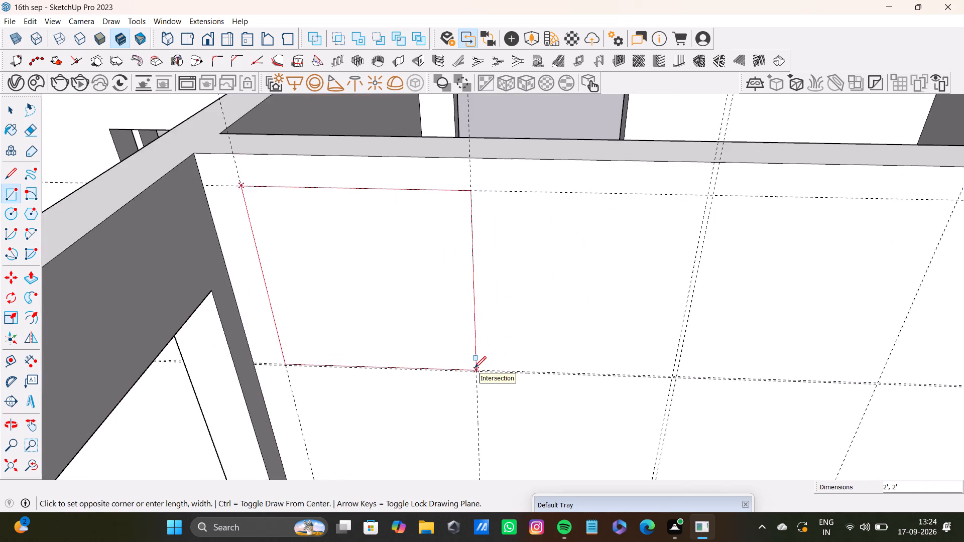
scroll(474, 368, "up", 13)
left_click(479, 376)
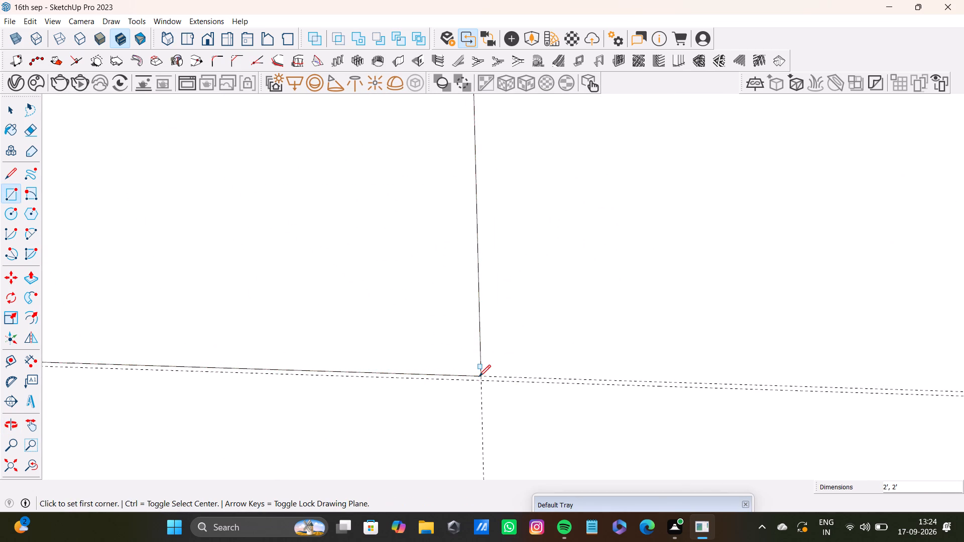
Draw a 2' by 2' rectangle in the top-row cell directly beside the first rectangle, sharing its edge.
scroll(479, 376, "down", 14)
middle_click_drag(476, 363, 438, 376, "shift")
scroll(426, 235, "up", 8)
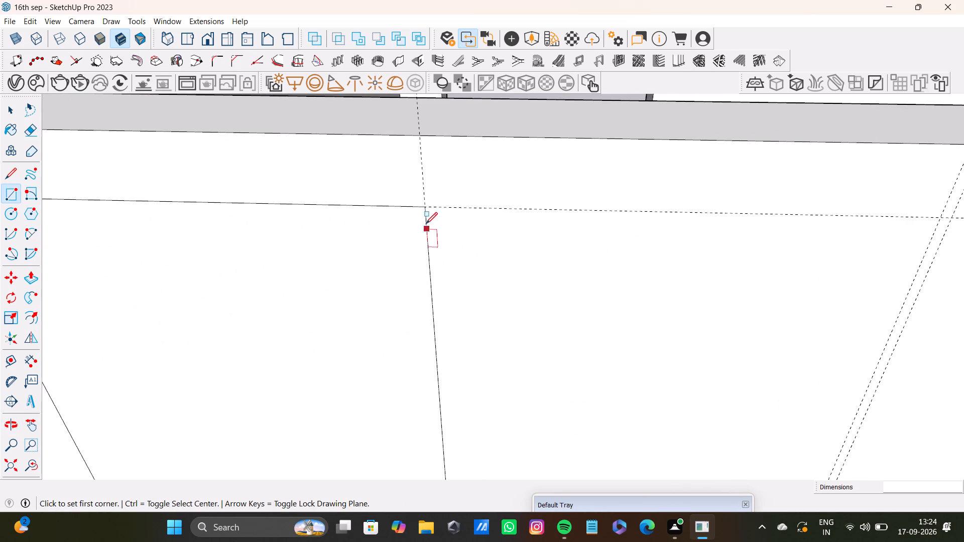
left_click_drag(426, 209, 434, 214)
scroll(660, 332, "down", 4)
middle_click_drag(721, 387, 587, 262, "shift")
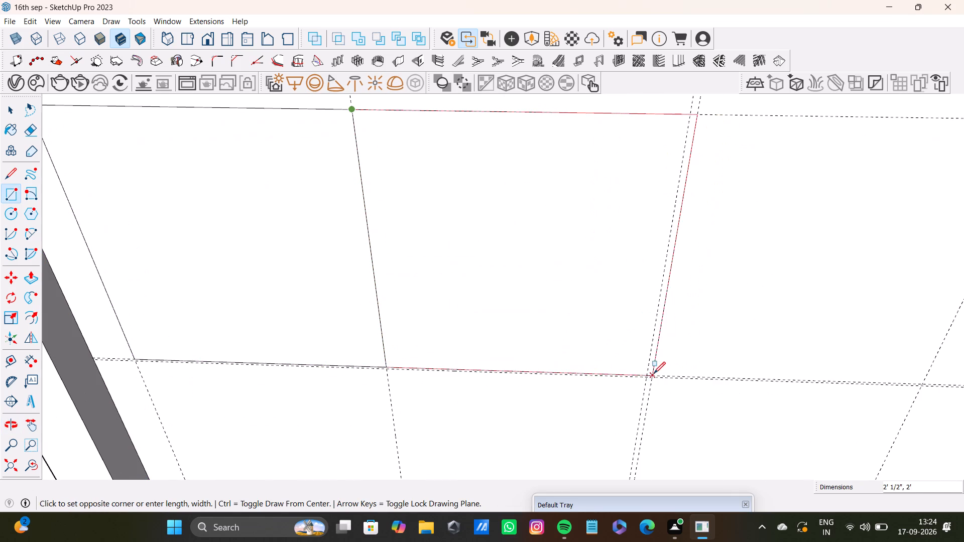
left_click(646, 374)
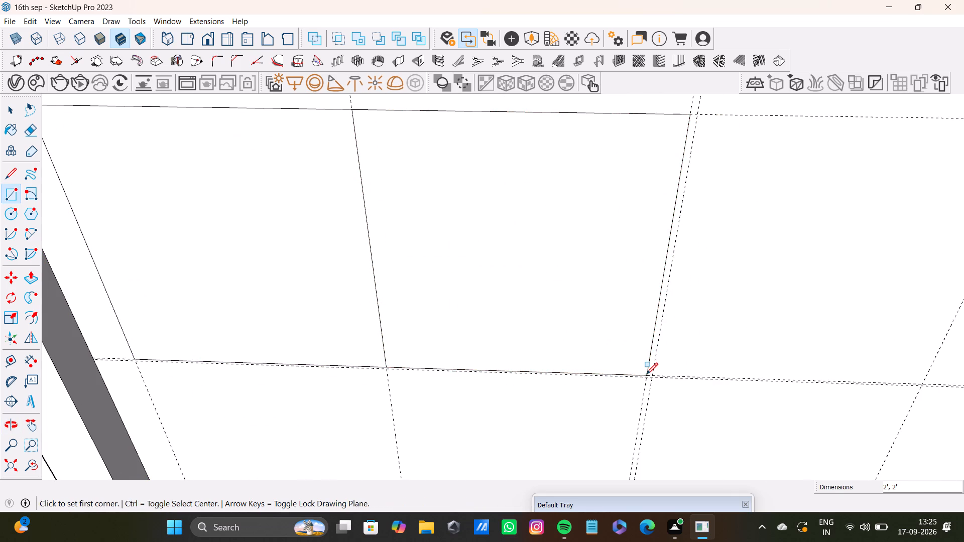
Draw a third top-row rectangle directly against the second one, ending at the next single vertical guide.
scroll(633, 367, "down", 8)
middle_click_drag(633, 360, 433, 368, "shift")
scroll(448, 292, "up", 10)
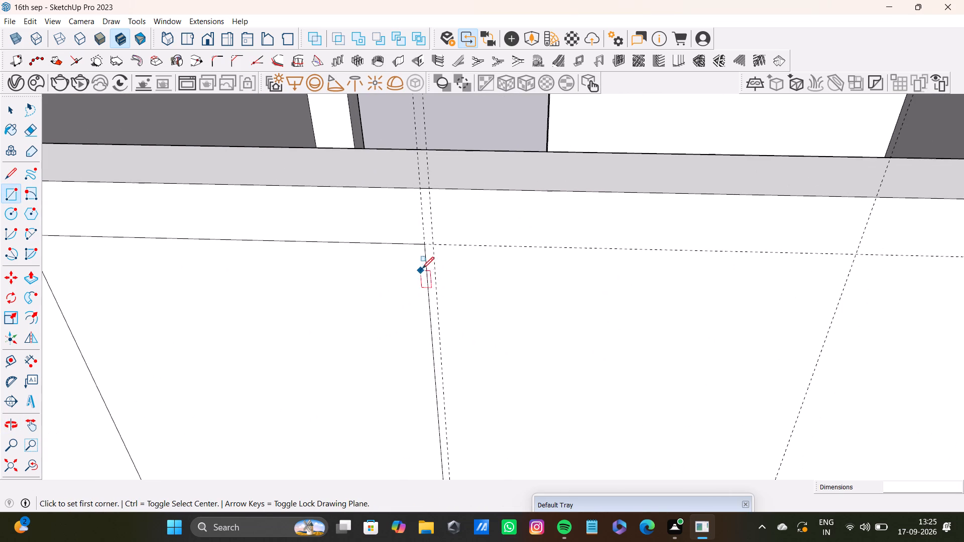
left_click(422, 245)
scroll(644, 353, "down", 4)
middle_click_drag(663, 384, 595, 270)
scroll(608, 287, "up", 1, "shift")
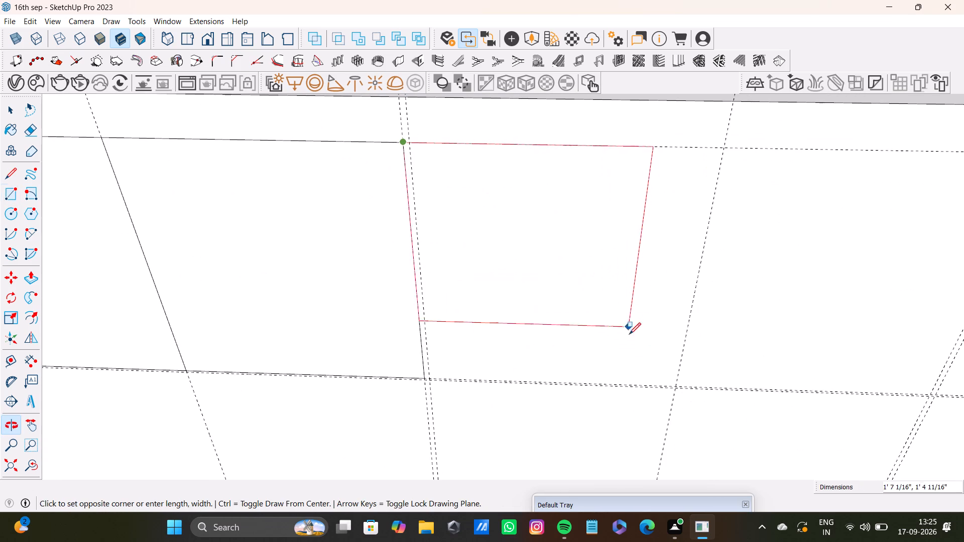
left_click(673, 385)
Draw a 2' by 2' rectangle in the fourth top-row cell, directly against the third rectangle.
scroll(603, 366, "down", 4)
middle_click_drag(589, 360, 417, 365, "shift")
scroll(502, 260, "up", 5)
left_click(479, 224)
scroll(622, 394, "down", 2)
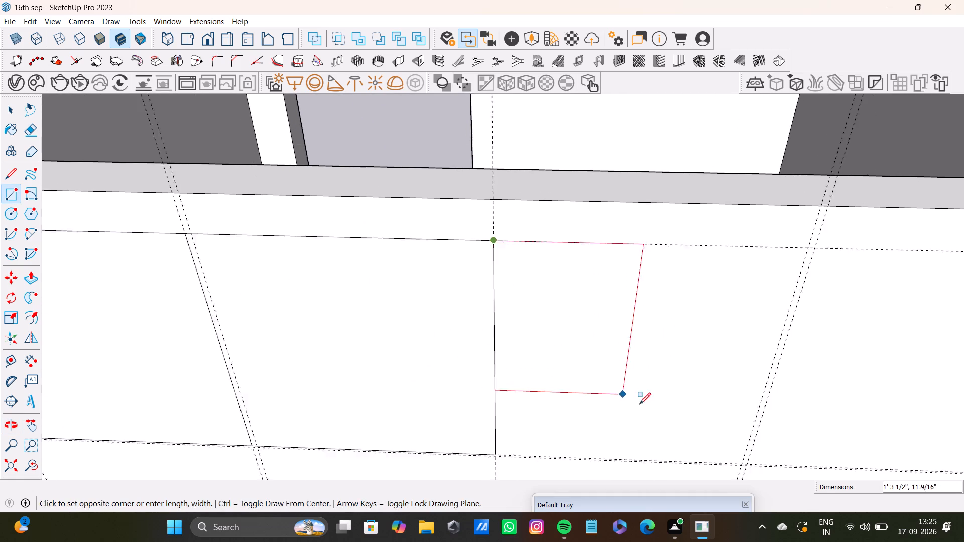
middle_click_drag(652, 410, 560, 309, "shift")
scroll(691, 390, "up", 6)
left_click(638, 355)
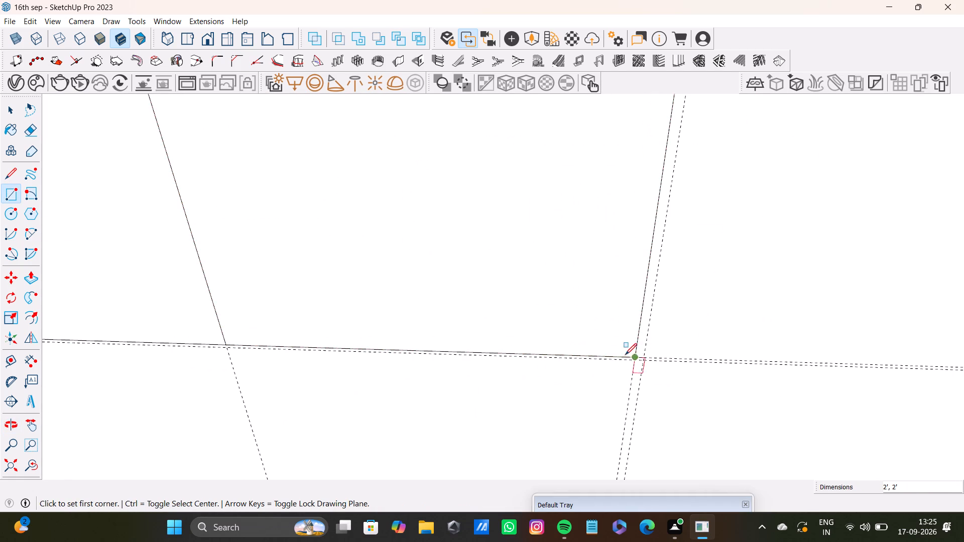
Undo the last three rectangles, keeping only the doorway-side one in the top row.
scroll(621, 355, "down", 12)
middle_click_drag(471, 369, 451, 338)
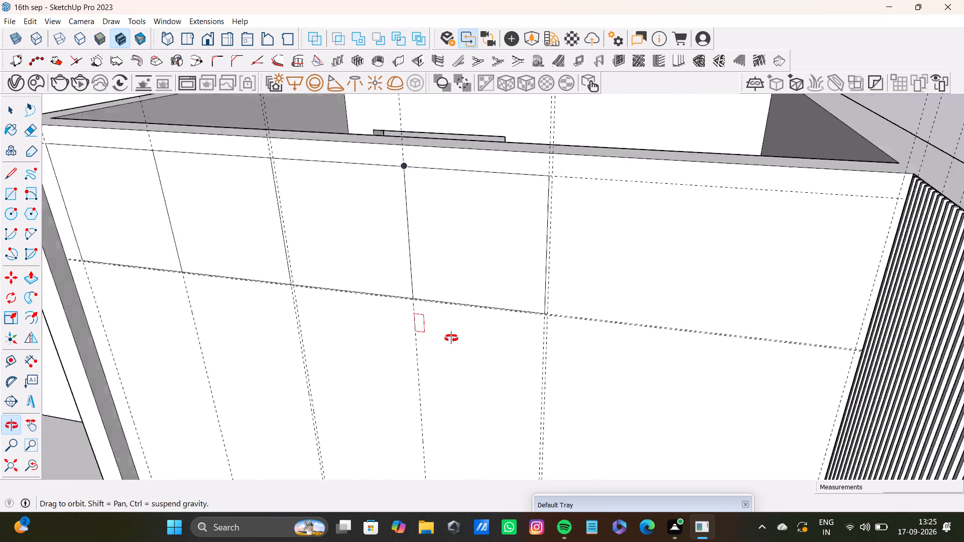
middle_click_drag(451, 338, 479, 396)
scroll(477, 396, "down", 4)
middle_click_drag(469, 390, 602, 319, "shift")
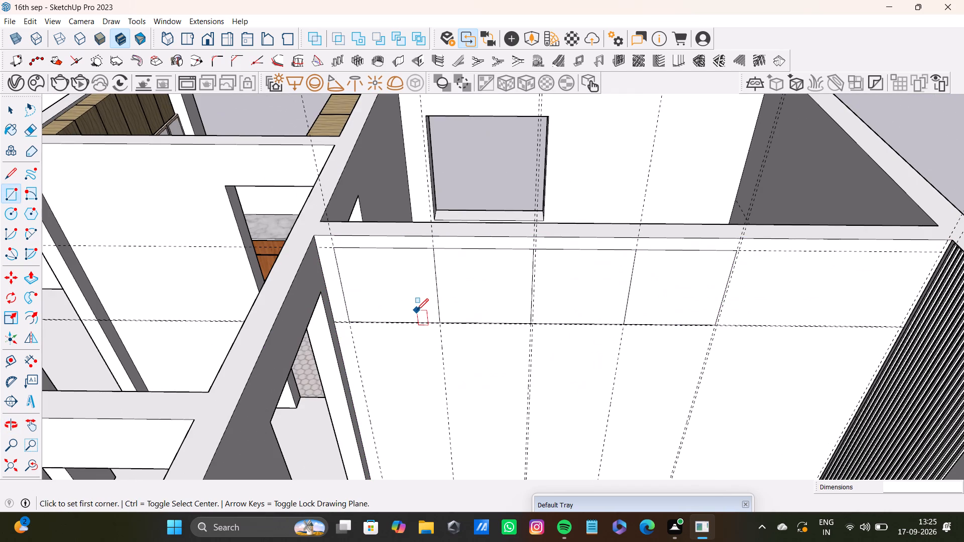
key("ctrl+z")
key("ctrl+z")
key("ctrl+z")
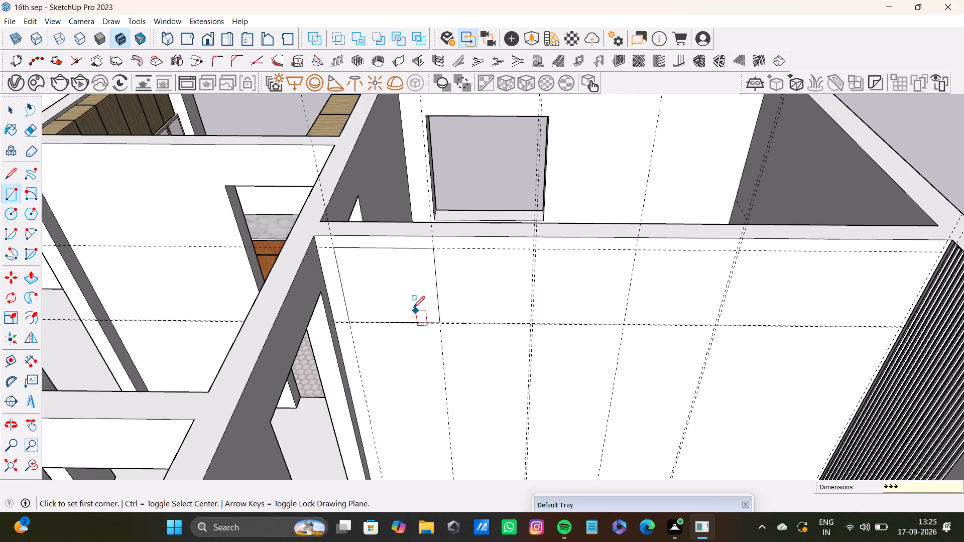
Place a vertical guide 0.2" beyond the first rectangle's edge, on the side facing the fluted panel.
key("space")
key("t")
scroll(442, 294, "up", 10)
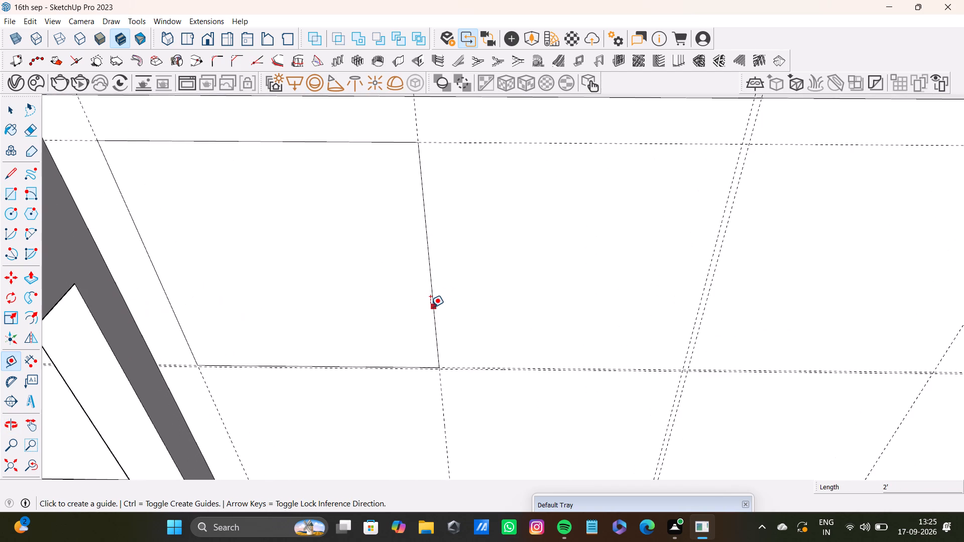
scroll(430, 307, "up", 5)
left_click(434, 308)
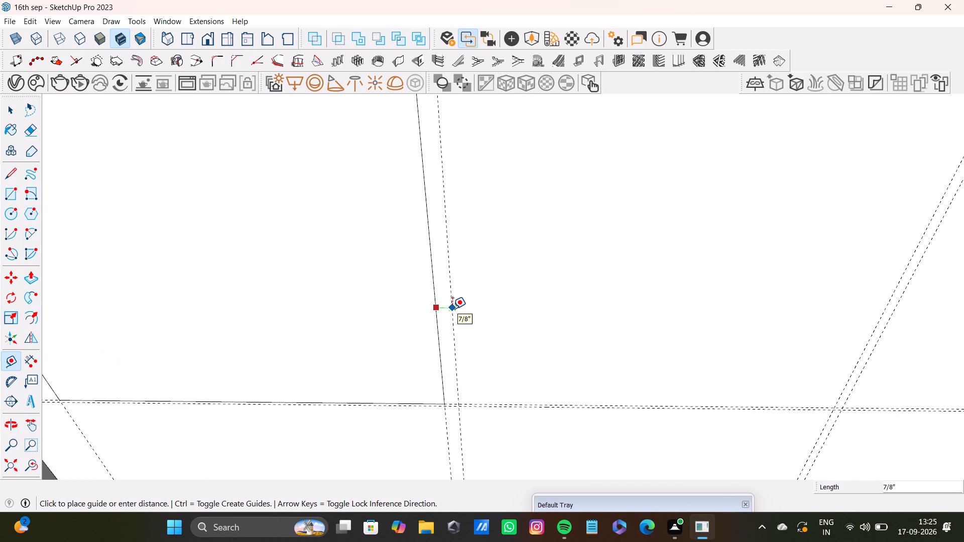
type("0.")
key("2")
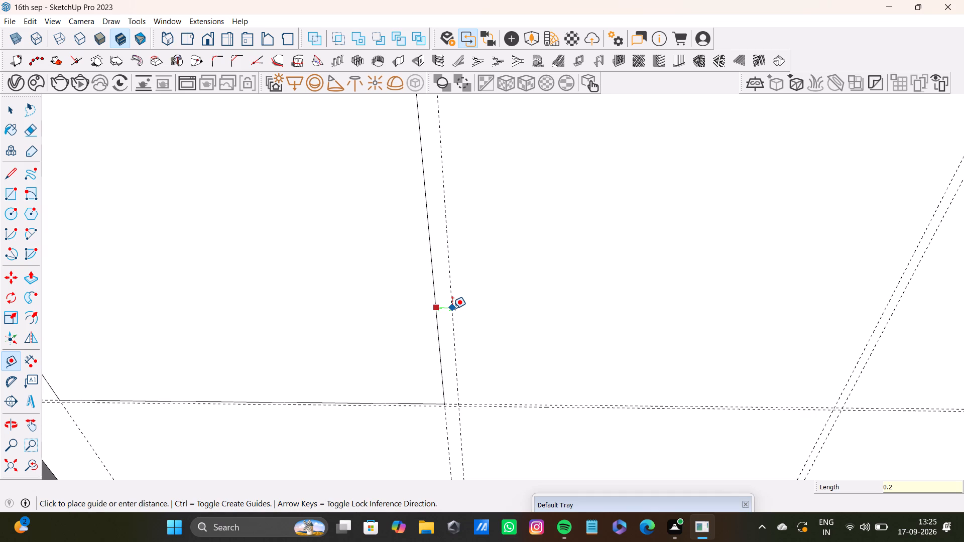
key("shift+quotedbl")
key("Return")
Draw the second top-row rectangle from the 0.2" guide to the nearer guide of the next vertical pair, ending at the upper lower-row guide.
scroll(476, 269, "down", 5)
middle_click_drag(474, 272, 454, 294, "shift")
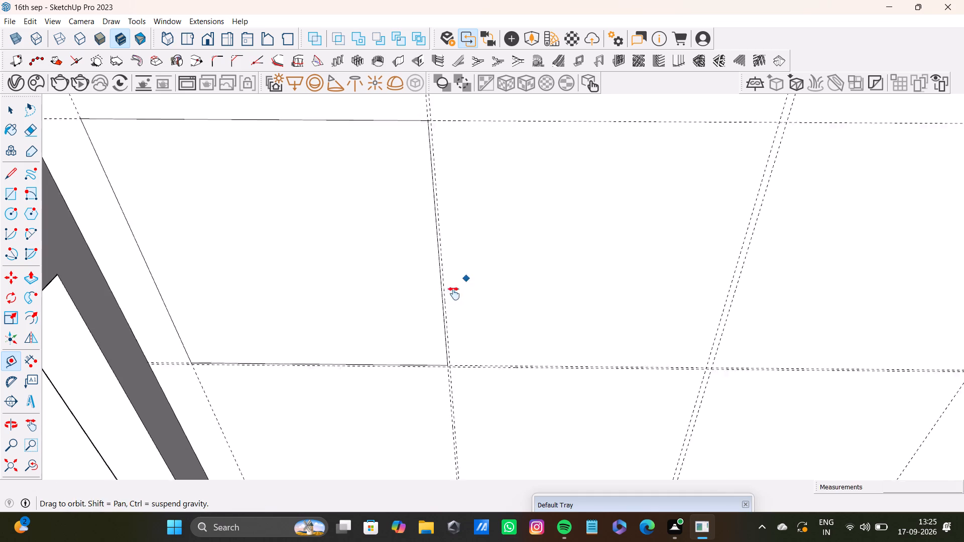
middle_click_drag(454, 294, 401, 359, "shift")
key("r")
scroll(354, 217, "up", 2)
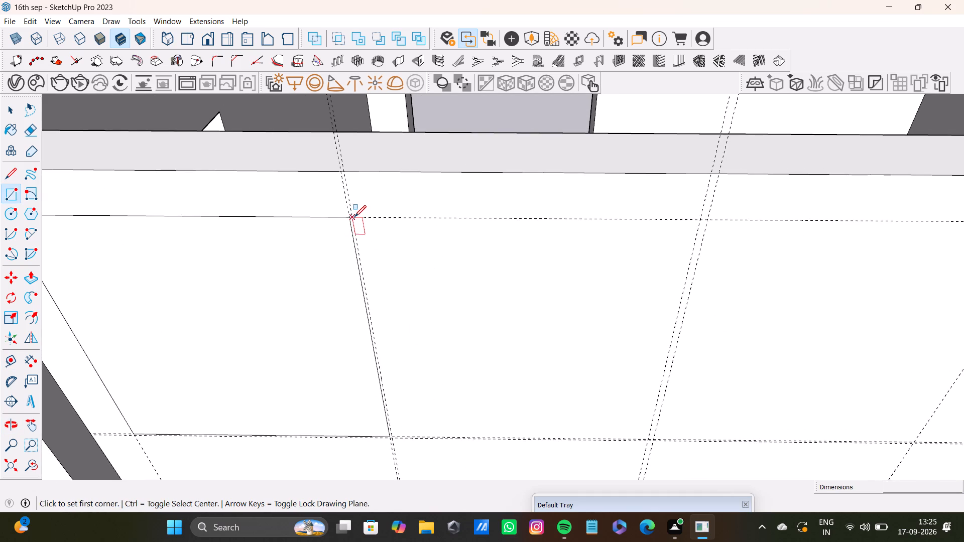
scroll(354, 217, "up", 6)
left_click(348, 215)
scroll(513, 303, "down", 10)
middle_click_drag(606, 365, 601, 355)
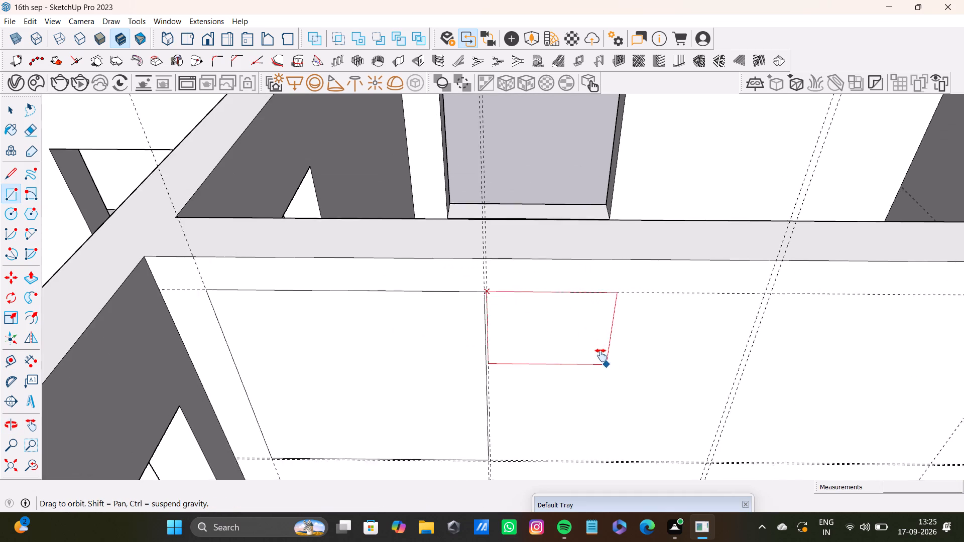
middle_click_drag(601, 355, 537, 259)
scroll(614, 323, "up", 7)
middle_click_drag(625, 363, 615, 320)
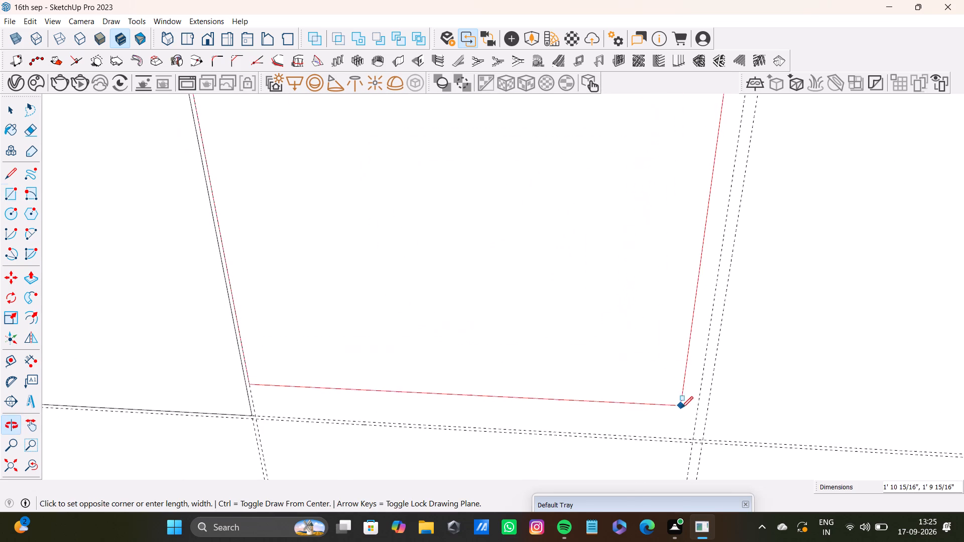
left_click(695, 438)
Place a vertical guide 0.2" beyond the second rectangle's edge, toward the fluted panel.
scroll(672, 422, "down", 3)
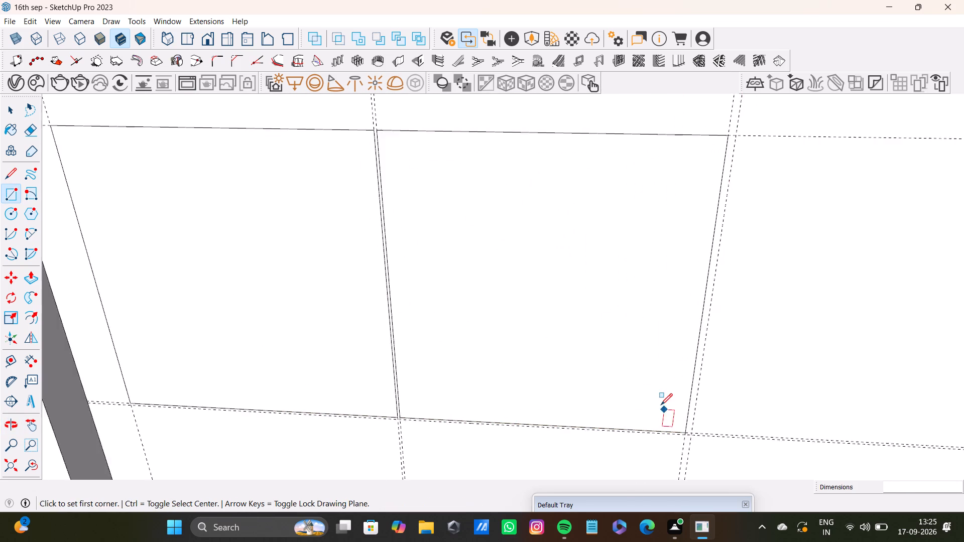
scroll(661, 405, "down", 6)
middle_click_drag(625, 358, 520, 389, "shift")
key("t")
scroll(537, 347, "up", 8)
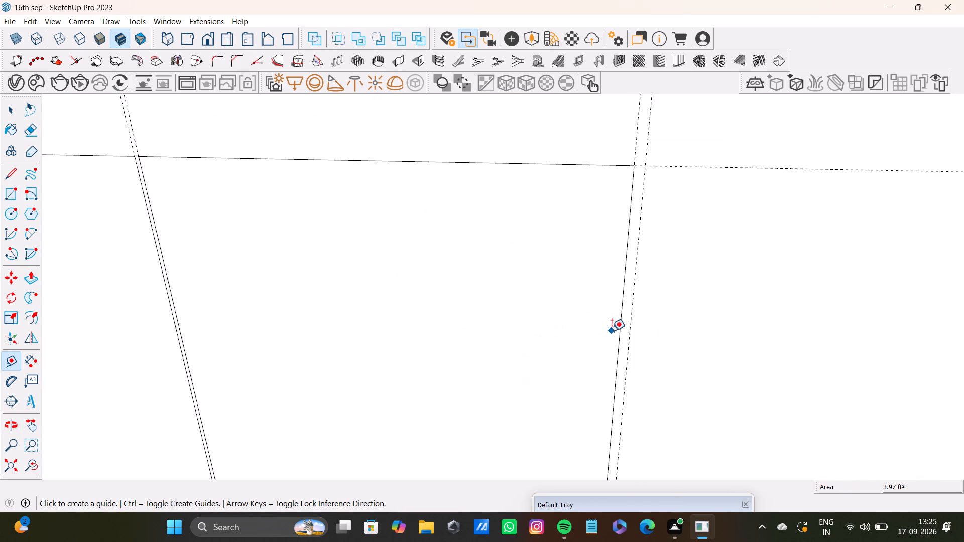
scroll(612, 331, "up", 2)
left_click(624, 337)
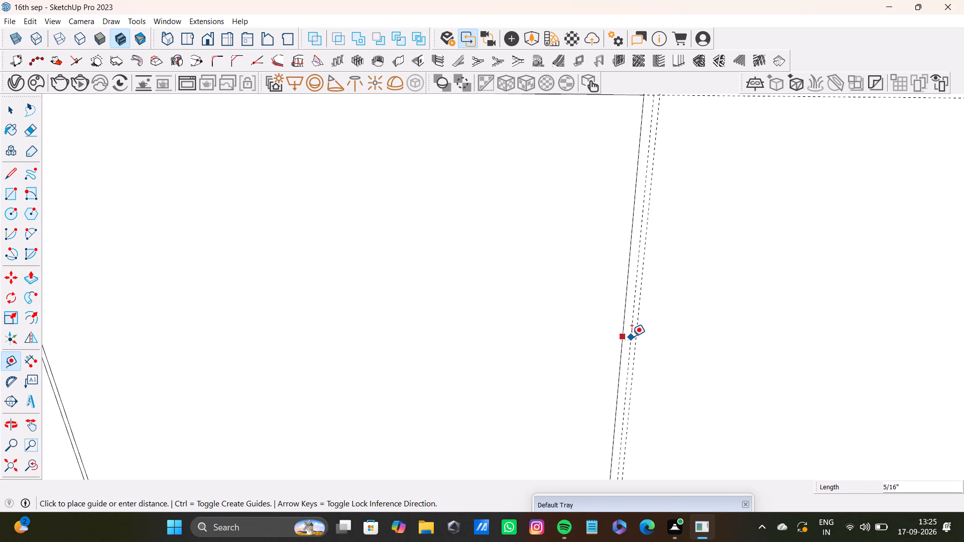
type("0.2")
key("shift+quotedbl")
key("Return")
key("space")
Draw the third top-row rectangle, about 2' 5/16" by 2', from the new 0.2" guide to the next single vertical guide.
scroll(628, 333, "down", 2)
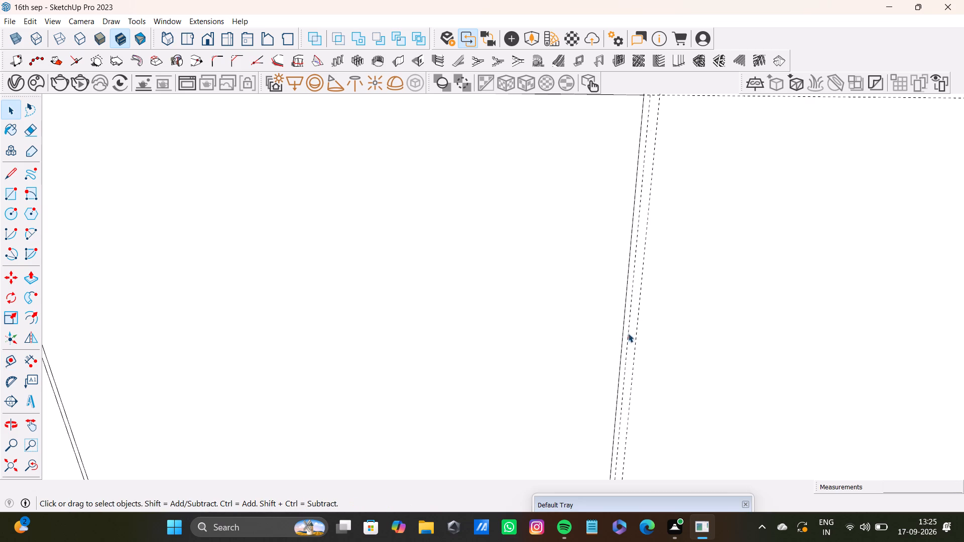
scroll(628, 333, "down", 2)
middle_click_drag(631, 331, 600, 337, "shift")
key("r")
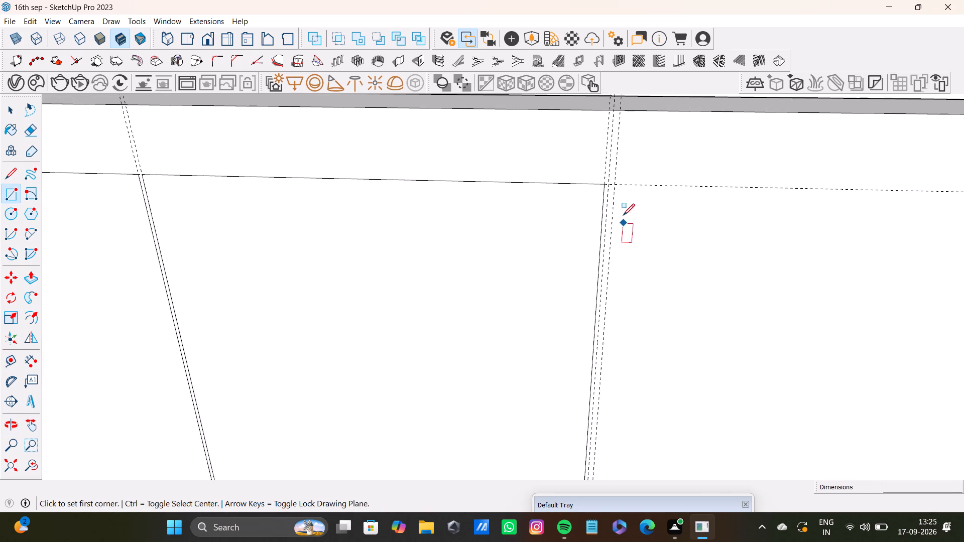
left_click(610, 184)
scroll(651, 253, "down", 4)
middle_click_drag(697, 308, 568, 211, "shift")
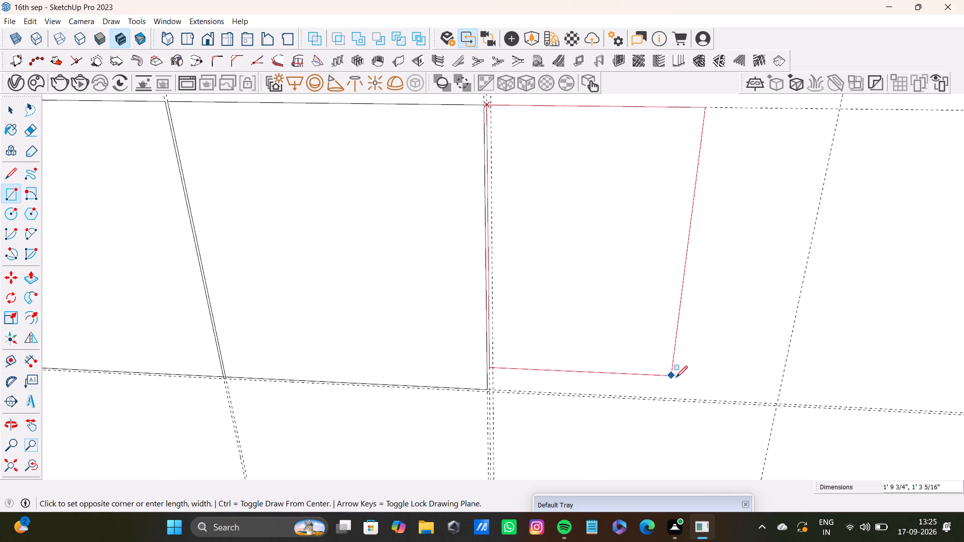
left_click(774, 402)
Place a vertical guide 0.2" beyond the third rectangle's edge, toward the fluted panel.
scroll(701, 376, "down", 8)
middle_click_drag(654, 348, 443, 330, "shift")
scroll(510, 294, "up", 2)
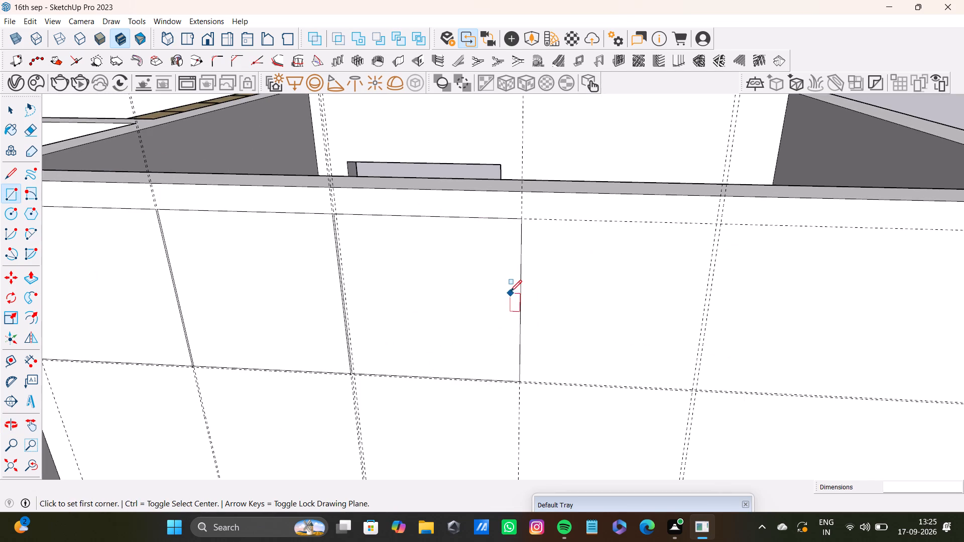
key("t")
scroll(533, 261, "up", 8)
left_click(505, 284)
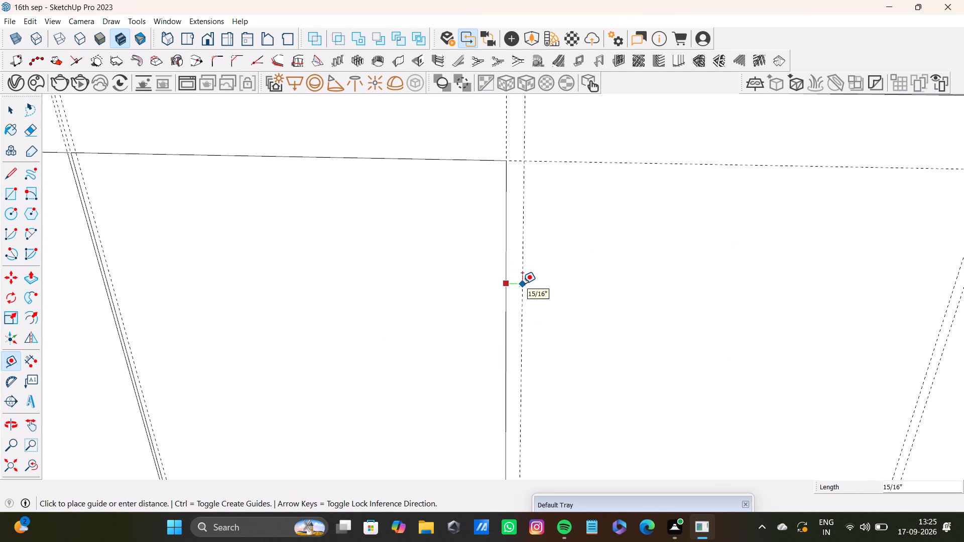
type("0.")
type("2\"")
key("Return")
key("space")
Draw the fourth top-row rectangle, about 2' 5/16" by 2', from the 0.2" guide to the farther guide of the next pair.
scroll(542, 263, "down", 4)
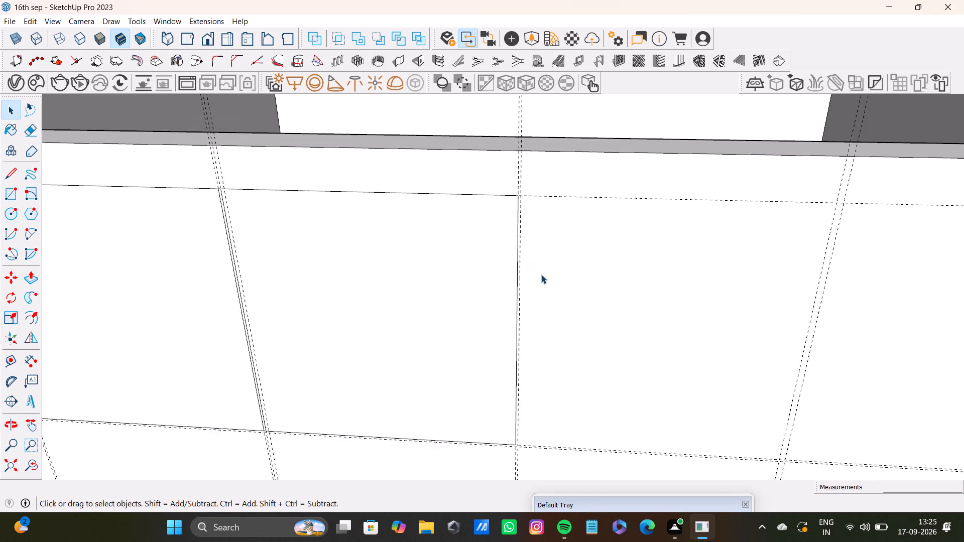
scroll(541, 275, "down", 3)
middle_click_drag(561, 291, 547, 296, "shift")
key("r")
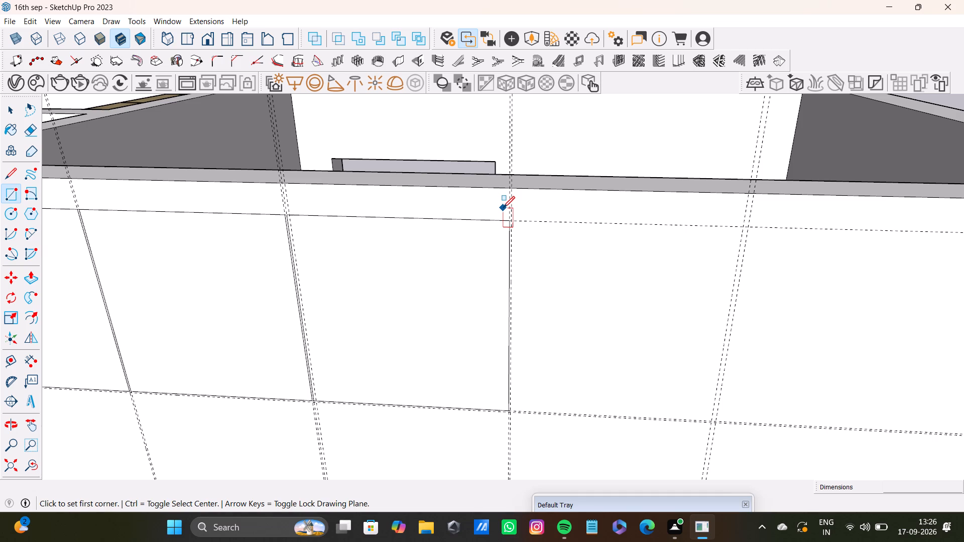
scroll(529, 226, "up", 6)
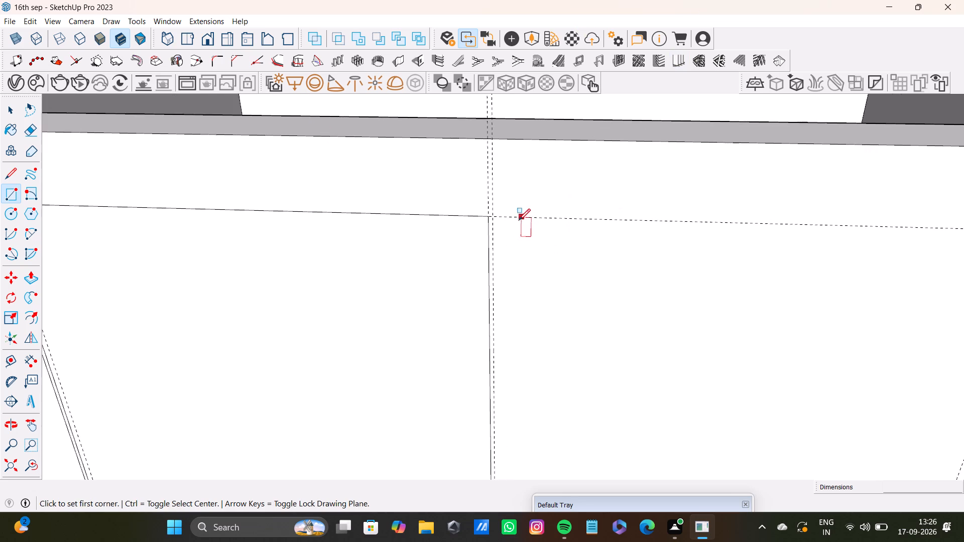
scroll(519, 220, "up", 9)
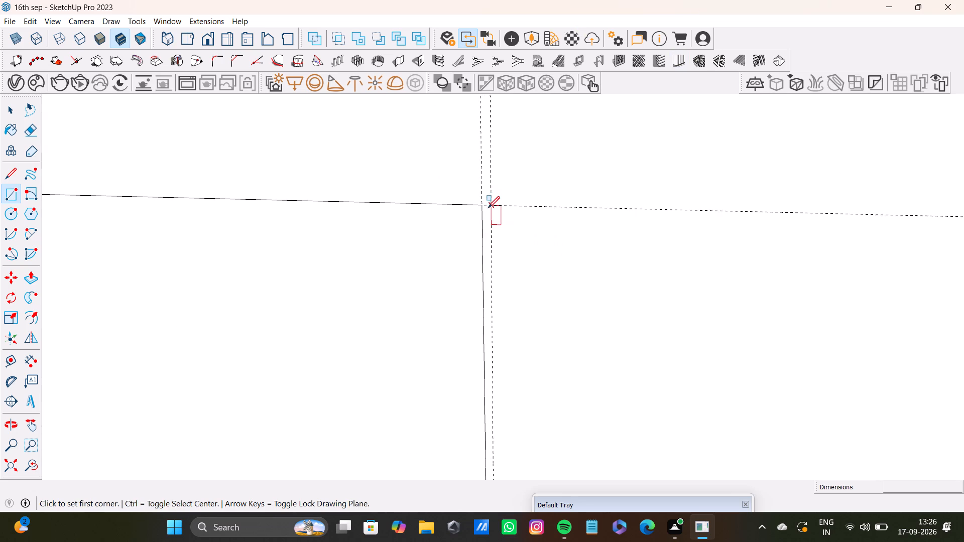
left_click(488, 208)
scroll(687, 348, "down", 13)
middle_click_drag(840, 448, 669, 276)
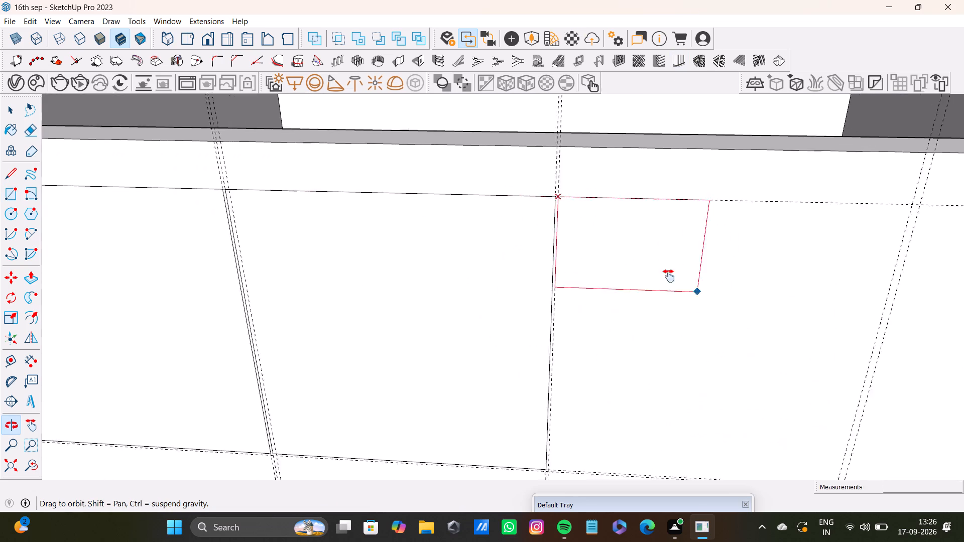
middle_click_drag(669, 276, 477, 298)
scroll(573, 360, "down", 4)
middle_click_drag(585, 371, 575, 290, "shift")
scroll(591, 343, "up", 6)
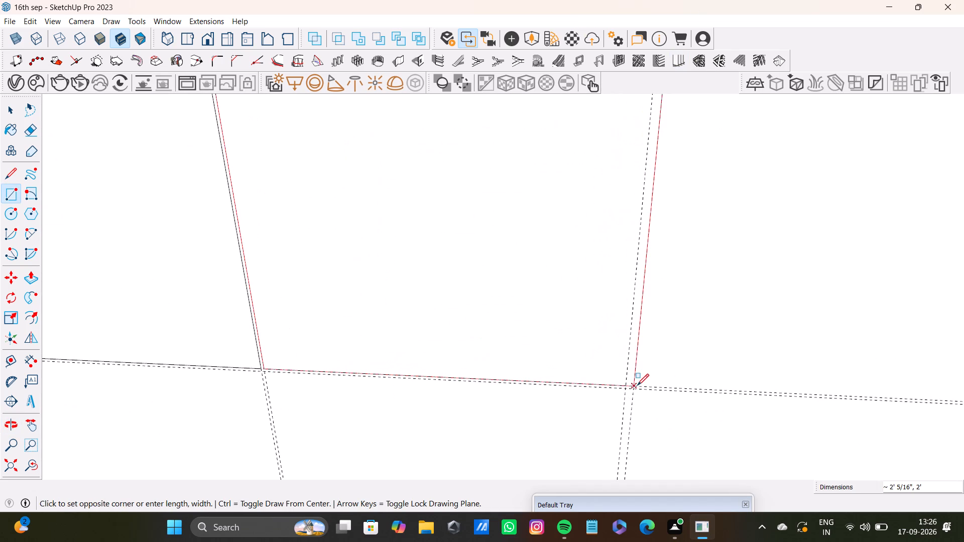
left_click(637, 385)
key("space")
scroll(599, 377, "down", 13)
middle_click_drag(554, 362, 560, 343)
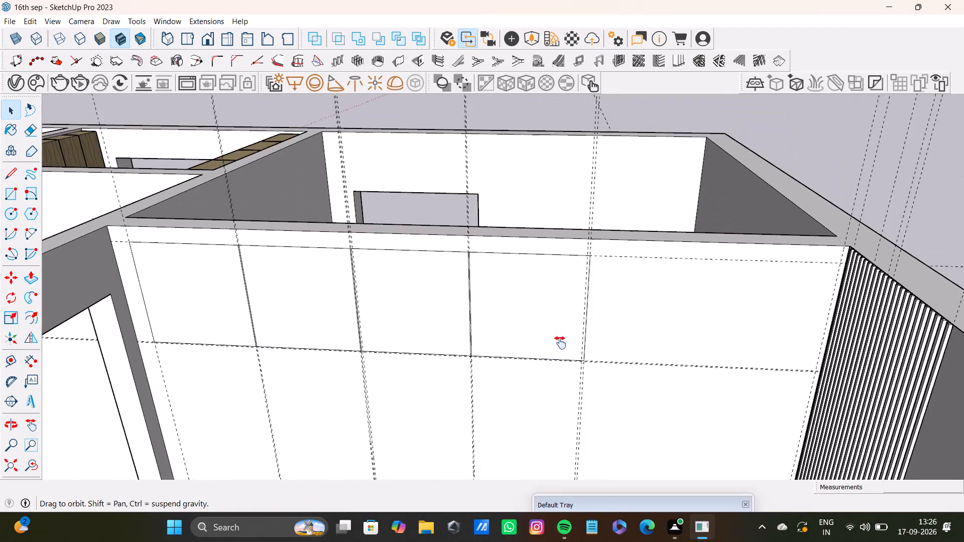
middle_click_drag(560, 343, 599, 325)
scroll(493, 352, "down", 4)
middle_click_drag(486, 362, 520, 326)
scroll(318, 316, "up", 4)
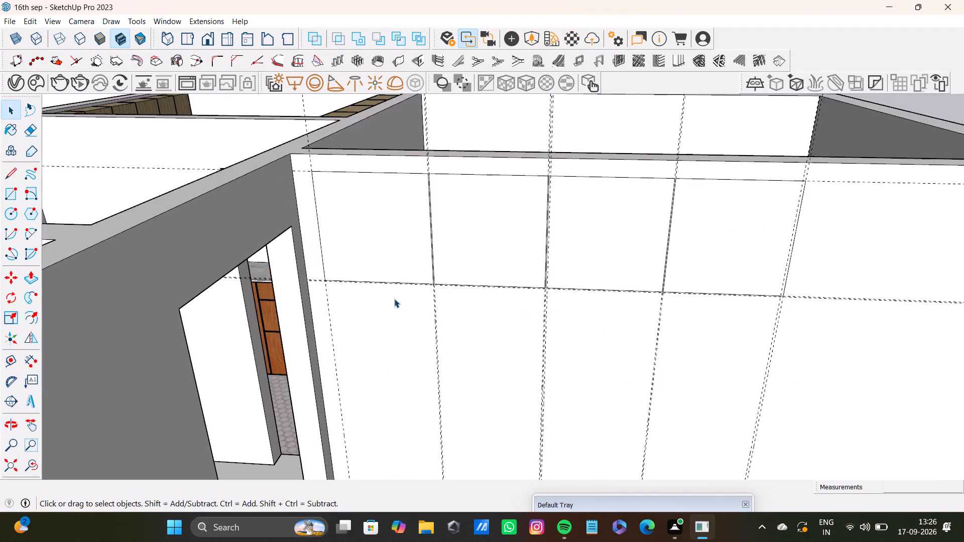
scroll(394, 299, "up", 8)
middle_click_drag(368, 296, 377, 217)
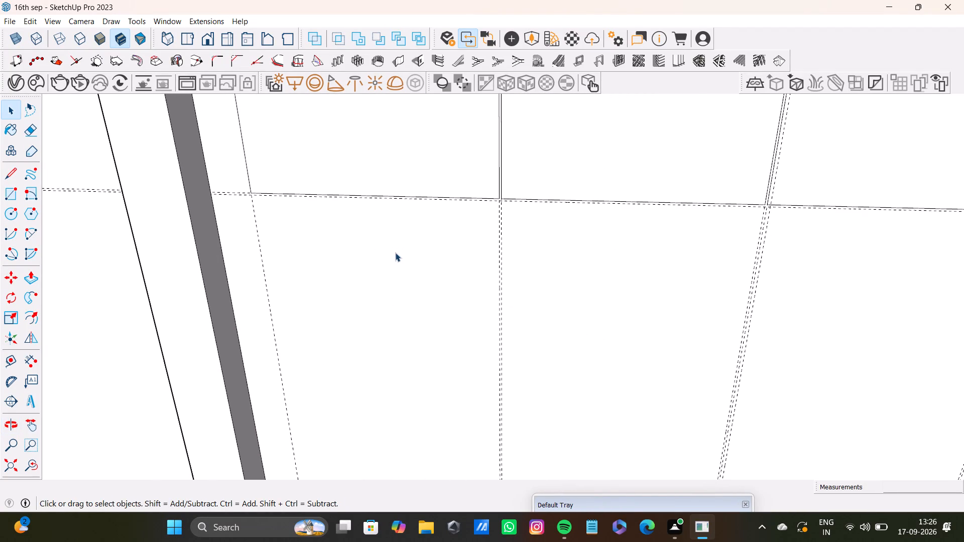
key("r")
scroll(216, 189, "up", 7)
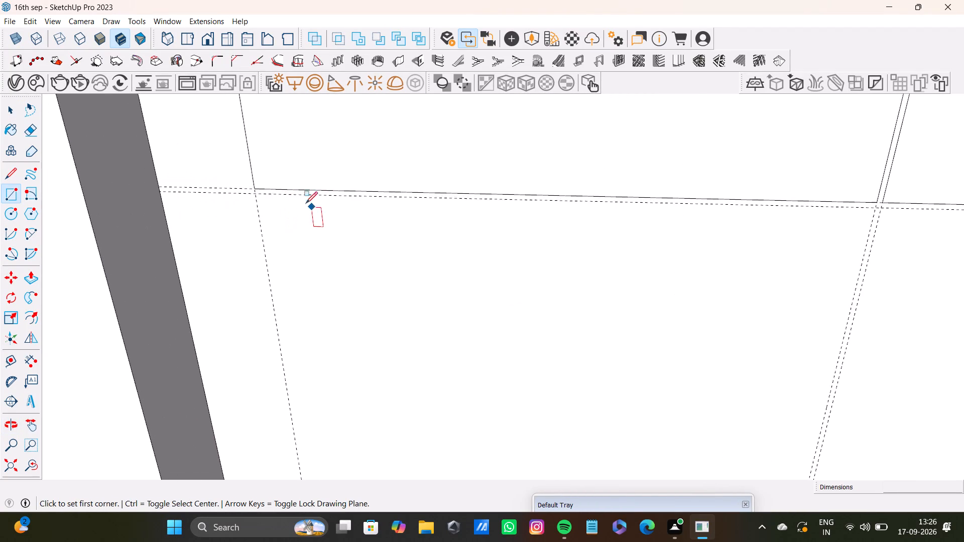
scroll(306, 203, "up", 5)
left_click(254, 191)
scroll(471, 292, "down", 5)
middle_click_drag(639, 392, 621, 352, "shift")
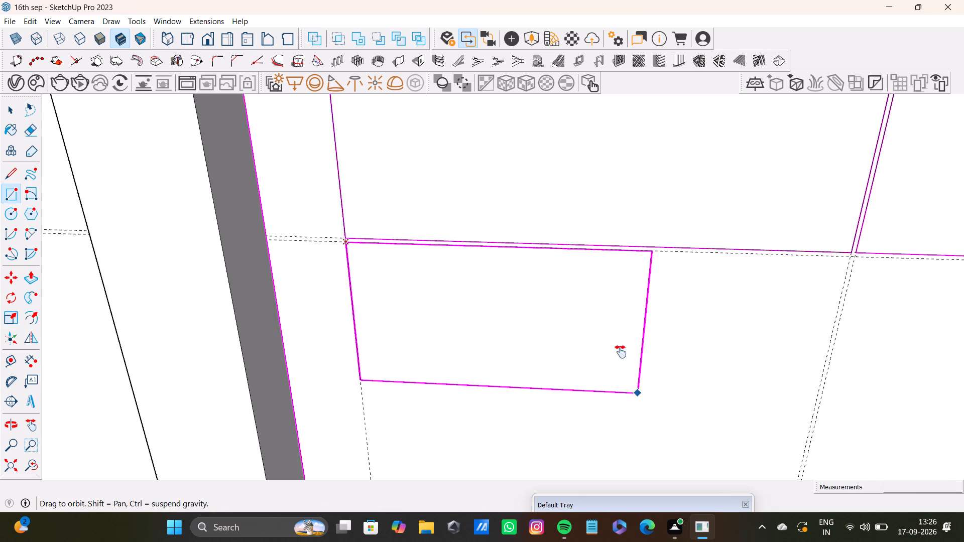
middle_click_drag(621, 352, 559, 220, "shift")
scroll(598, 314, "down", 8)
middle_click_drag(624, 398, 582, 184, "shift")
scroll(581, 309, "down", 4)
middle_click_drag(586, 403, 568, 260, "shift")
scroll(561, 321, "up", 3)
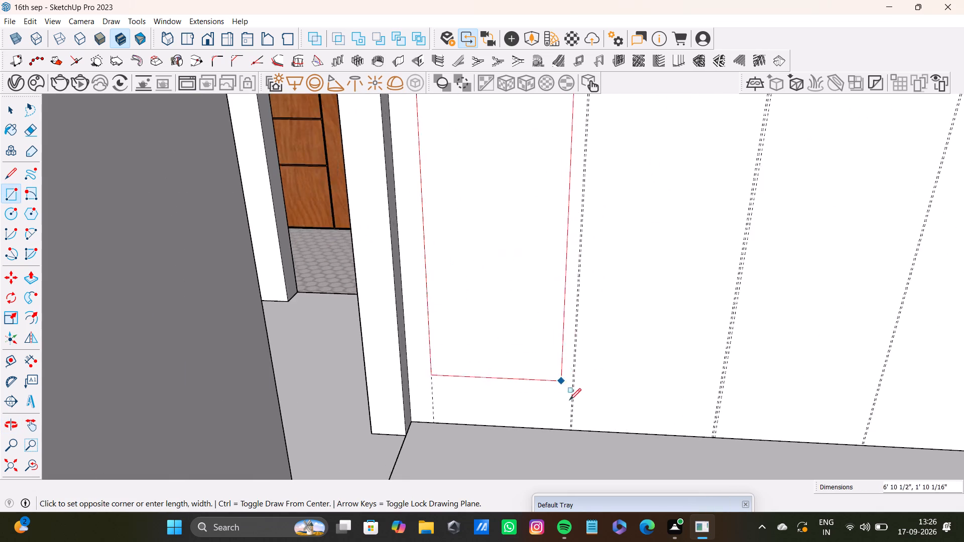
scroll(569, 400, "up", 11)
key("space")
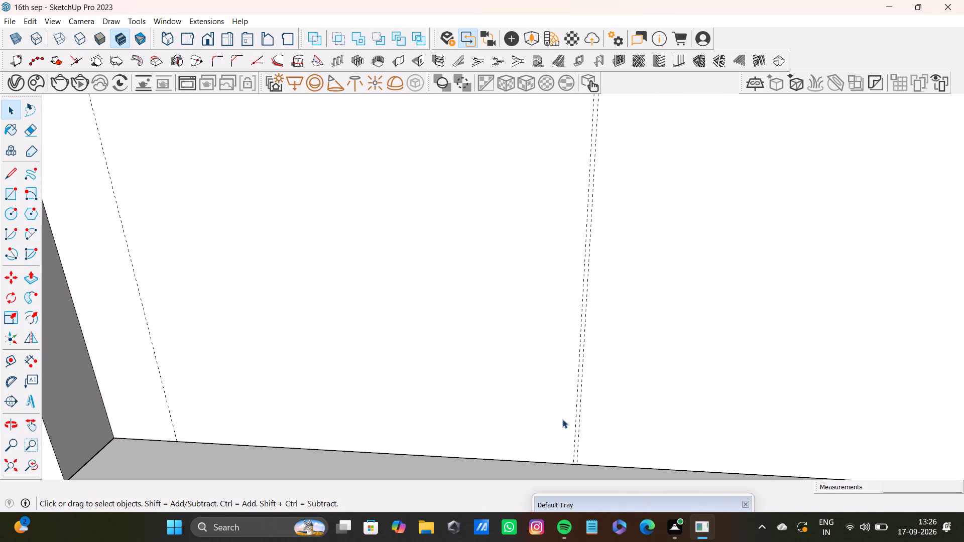
Place a horizontal guide 3" above the partition wall's bottom edge at the floor.
key("t")
left_click(426, 454)
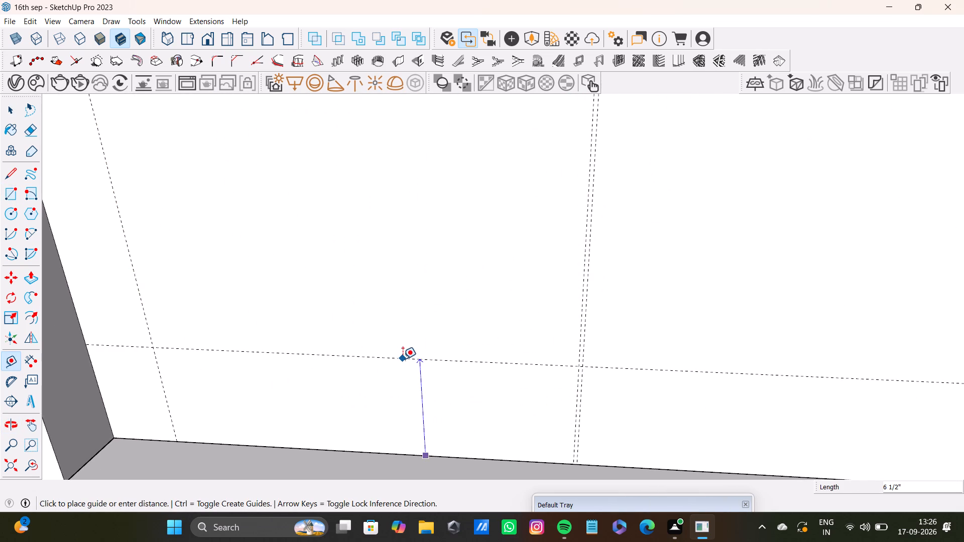
key("3")
key("shift+quotedbl")
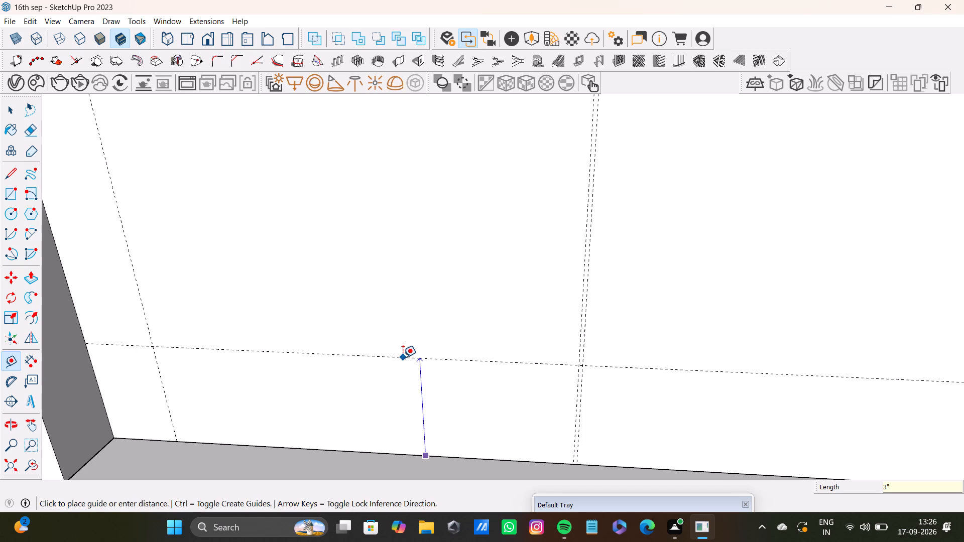
key("Return")
key("space")
Draw the first lower-row rectangle, about 7' 5 5/16" by 2', below the first top-row rectangle, down to the 3" floor guide.
scroll(402, 363, "down", 4)
middle_click_drag(422, 322, 418, 473, "shift")
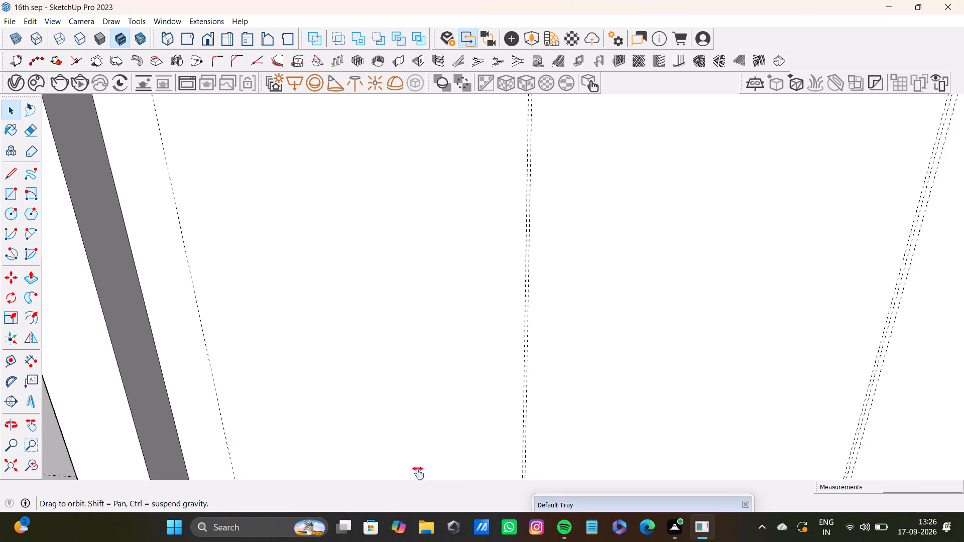
middle_click_drag(418, 473, 418, 485, "shift")
scroll(367, 360, "down", 9)
middle_click_drag(370, 317, 379, 443, "shift")
scroll(294, 225, "down", 4)
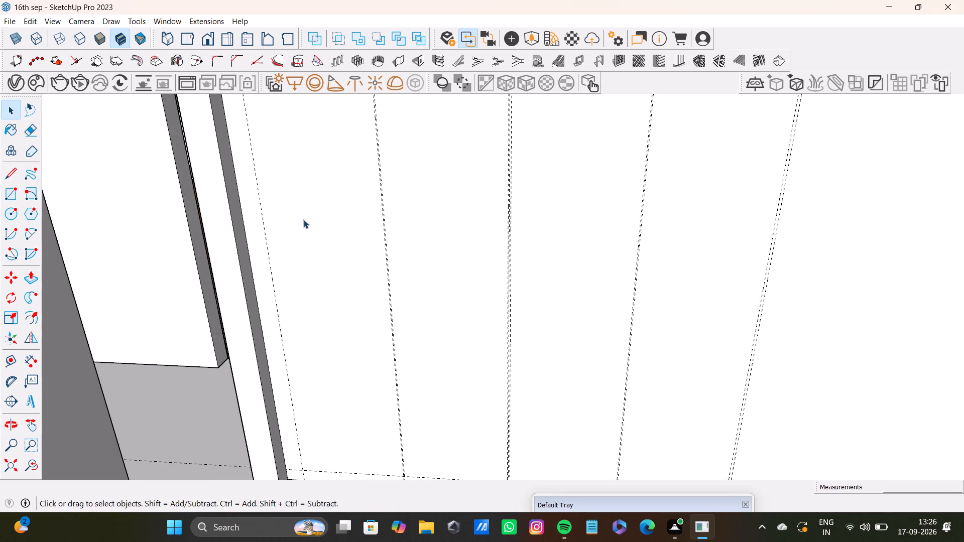
middle_click_drag(303, 219, 301, 360, "shift")
key("r")
scroll(243, 252, "up", 8)
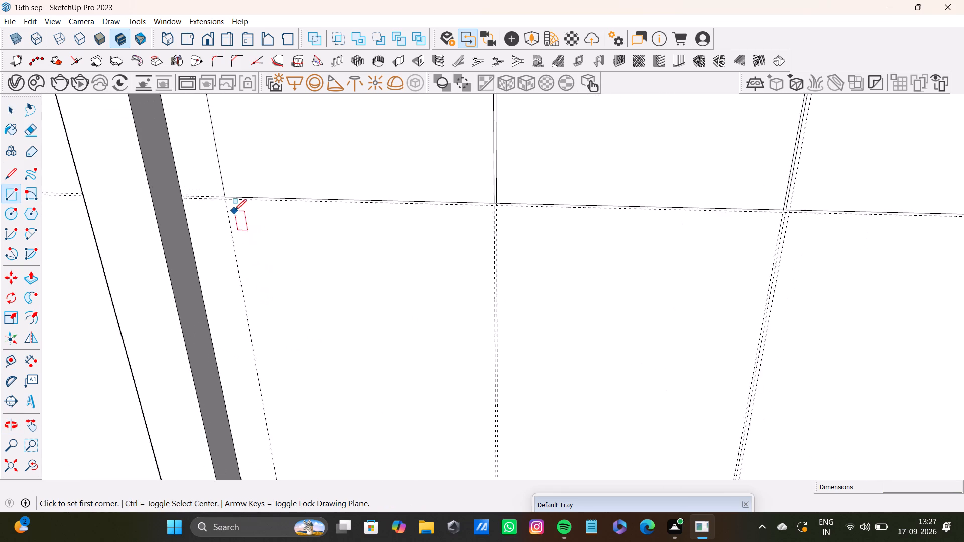
scroll(234, 211, "up", 8)
left_click(220, 192)
scroll(526, 356, "down", 4)
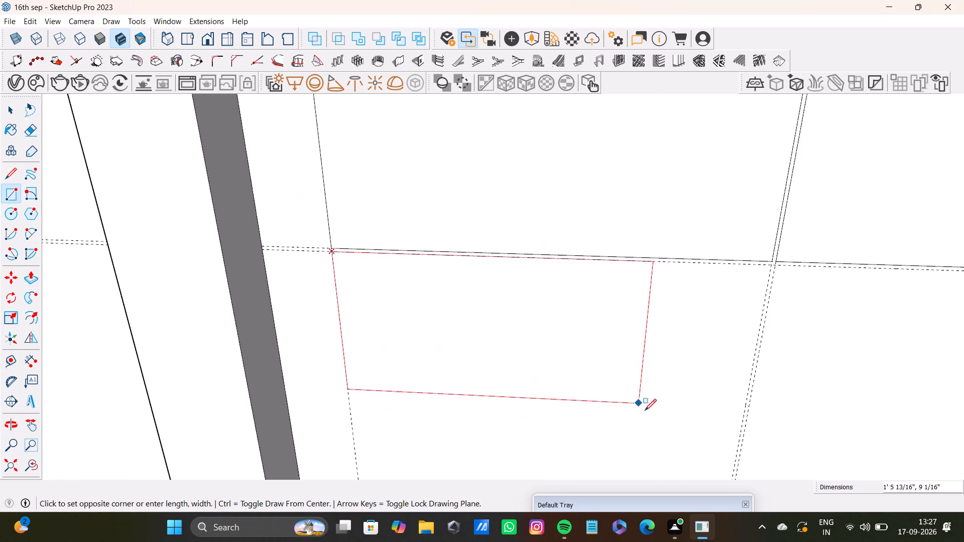
middle_click_drag(689, 449, 607, 235, "shift")
scroll(592, 276, "down", 8)
middle_click_drag(582, 394, 537, 86, "shift")
scroll(542, 242, "down", 3)
middle_click_drag(547, 306, 534, 278)
scroll(522, 300, "up", 11)
left_click(550, 451)
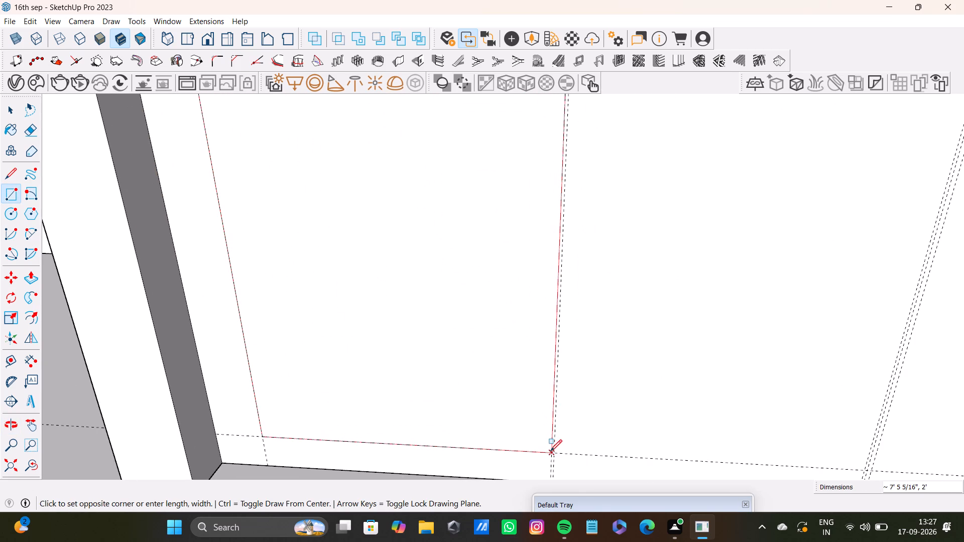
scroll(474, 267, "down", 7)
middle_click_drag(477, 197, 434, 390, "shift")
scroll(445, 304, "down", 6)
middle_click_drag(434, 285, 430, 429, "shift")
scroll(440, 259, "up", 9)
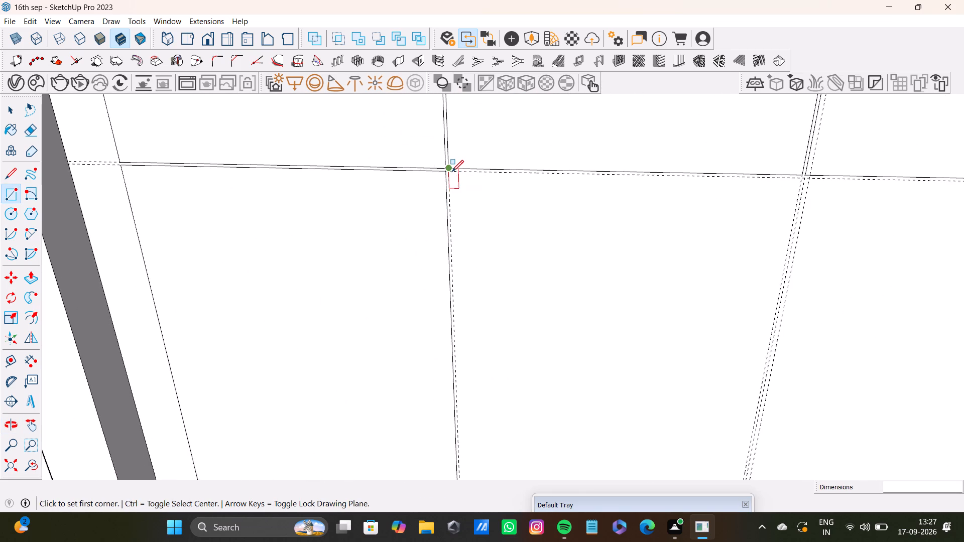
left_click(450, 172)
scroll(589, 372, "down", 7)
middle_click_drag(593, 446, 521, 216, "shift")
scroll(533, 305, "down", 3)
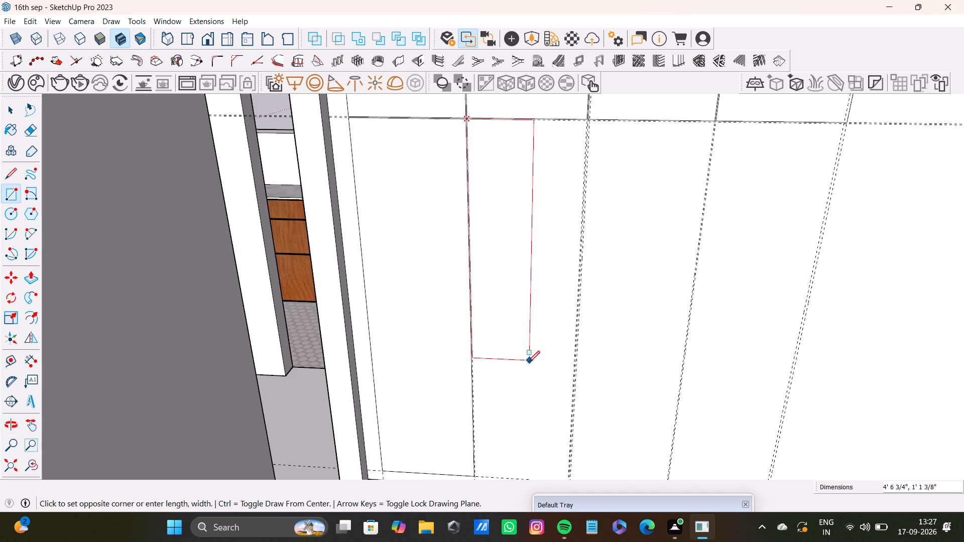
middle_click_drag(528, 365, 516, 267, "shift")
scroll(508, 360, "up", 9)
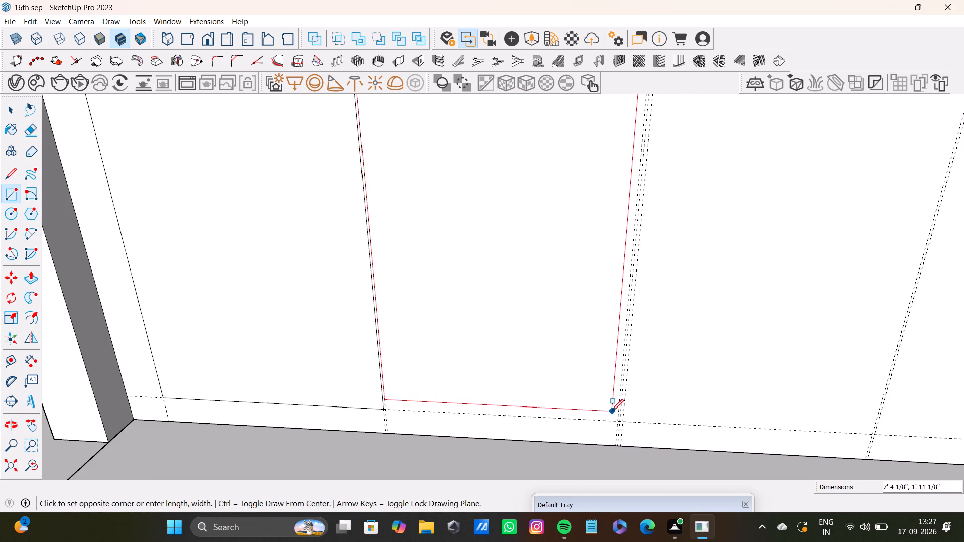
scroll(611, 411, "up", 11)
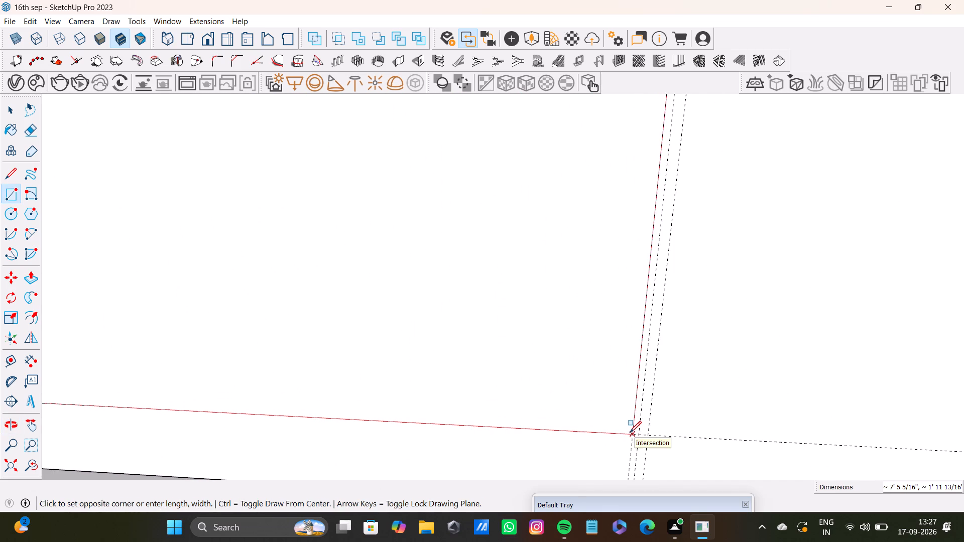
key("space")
Measure the distance from the first lower-row rectangle's edge area to the middle of the next three vertical guides.
scroll(591, 398, "down", 8)
middle_click_drag(536, 307, 533, 398, "shift")
key("t")
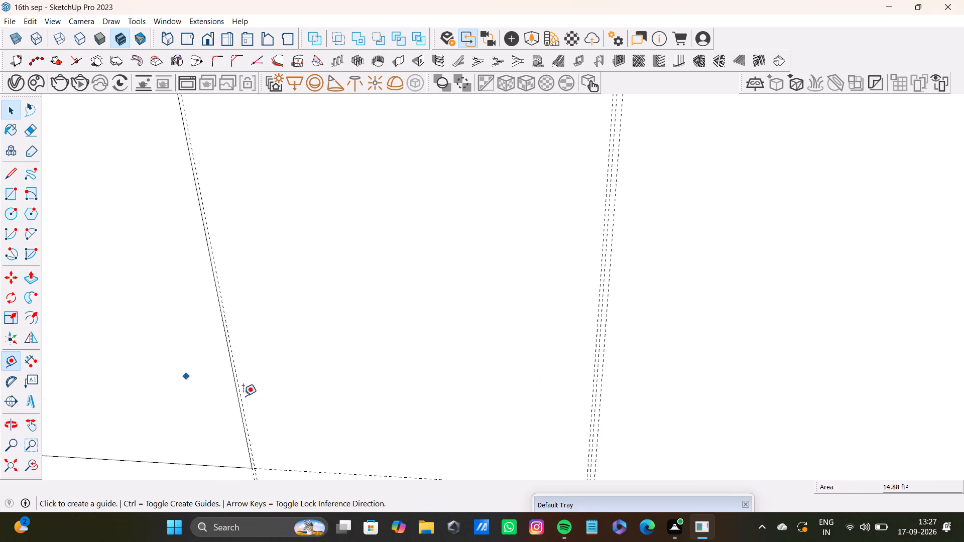
left_click(240, 397)
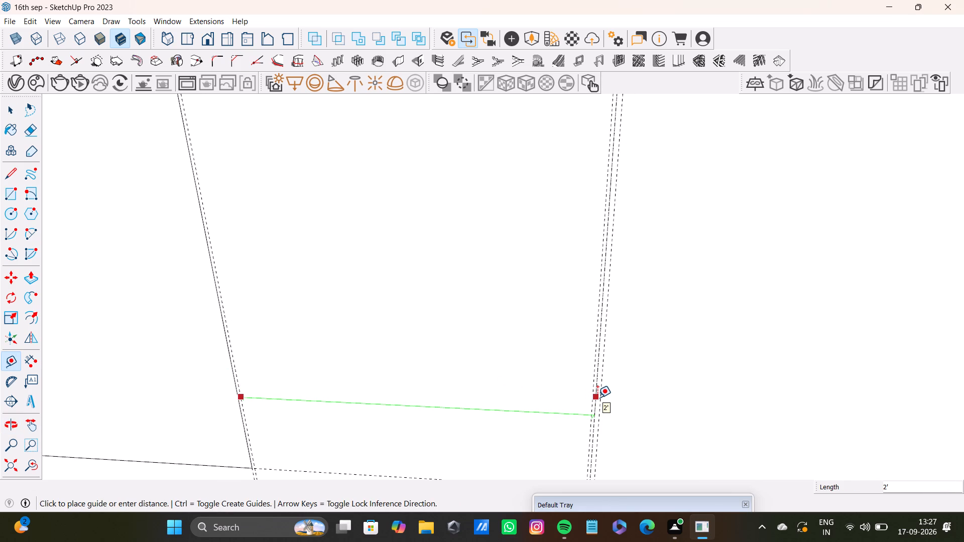
key("space")
Draw the second lower-row rectangle, about 7' 5 5/16" by 2', from the 0.2" gap guide to the middle vertical guide at the floor guide.
scroll(549, 350, "down", 5)
middle_click_drag(487, 268, 499, 437, "shift")
scroll(323, 211, "down", 5)
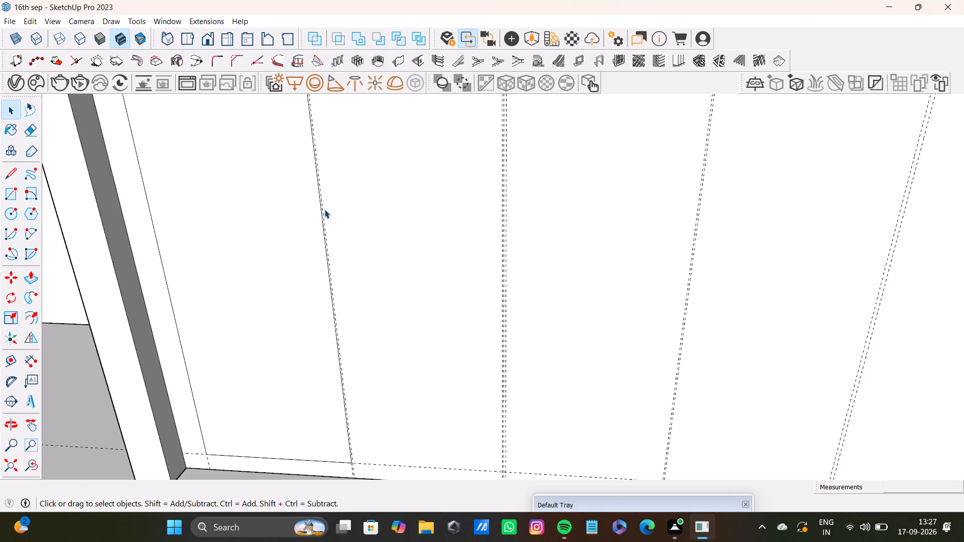
scroll(324, 209, "down", 4)
middle_click_drag(413, 207, 402, 361)
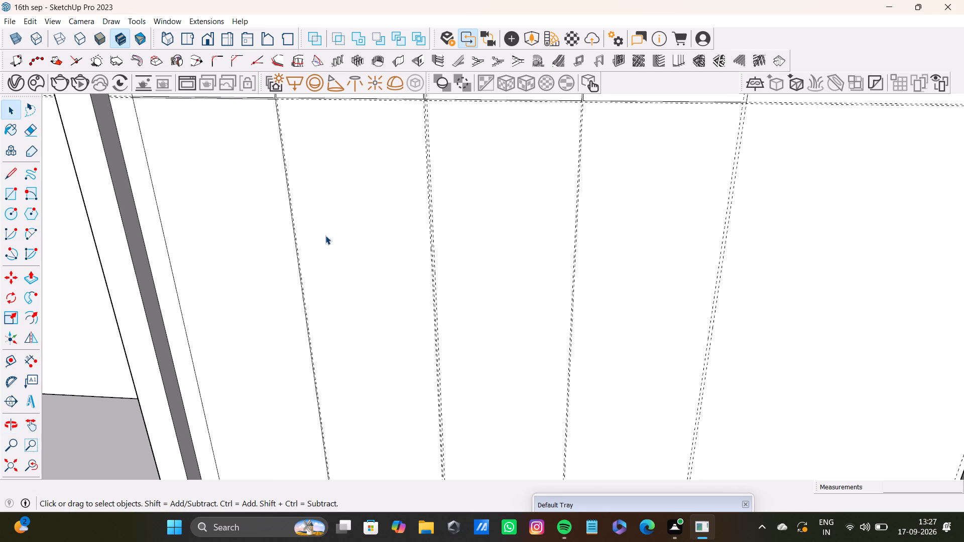
key("r")
scroll(312, 200, "up", 4)
middle_click_drag(306, 167, 341, 341, "shift")
scroll(348, 353, "up", 7, "shift")
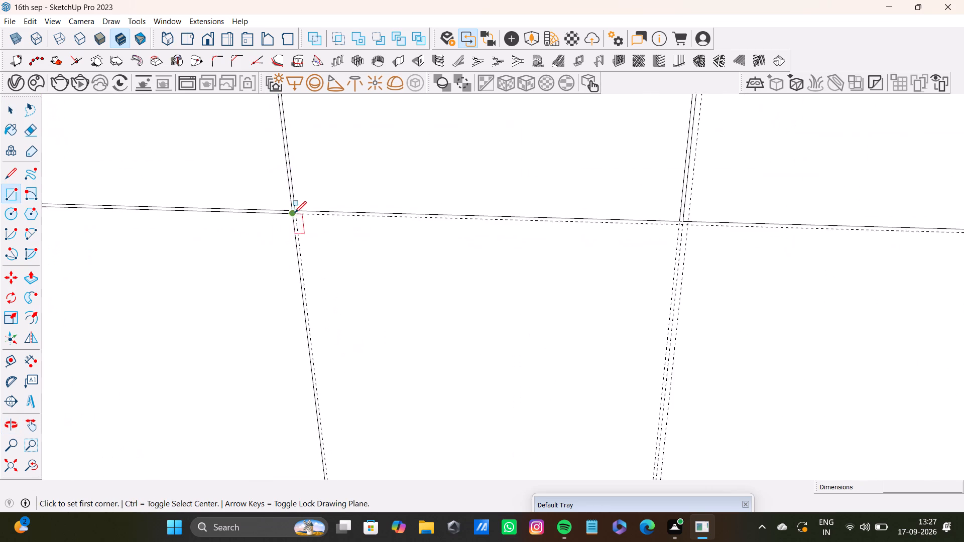
scroll(295, 213, "up", 2, "shift")
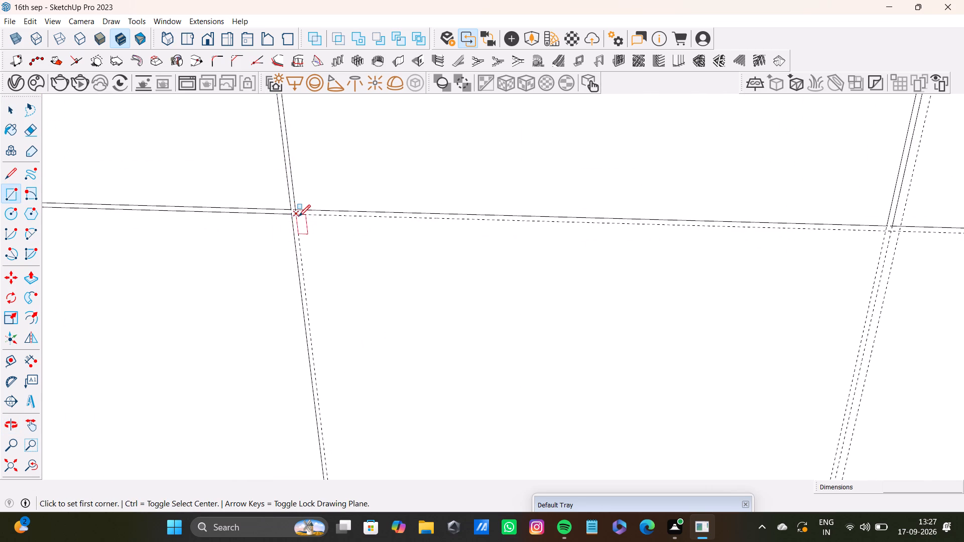
scroll(297, 214, "up", 13)
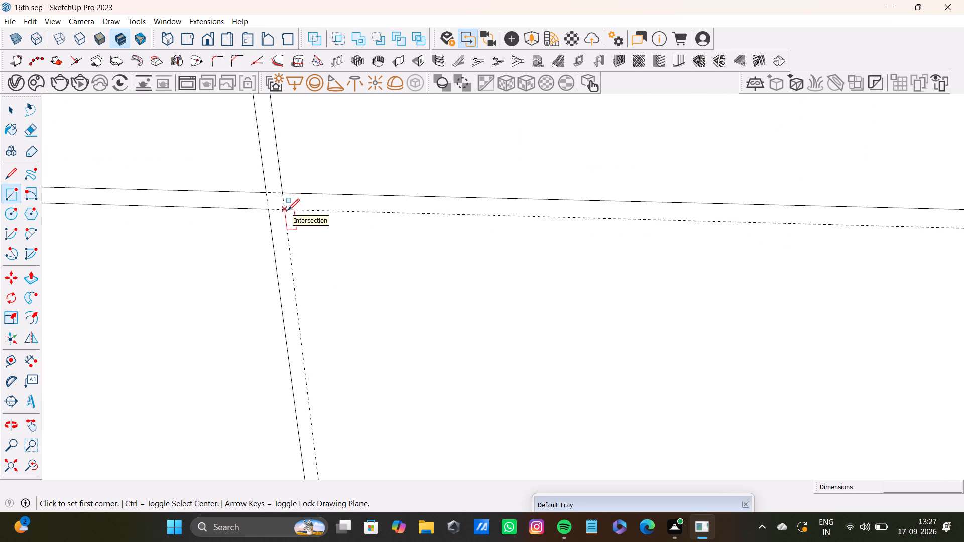
left_click(288, 210)
scroll(450, 282, "down", 11)
middle_click_drag(641, 358, 451, 126, "shift")
scroll(473, 183, "down", 10)
middle_click_drag(658, 323, 581, 184)
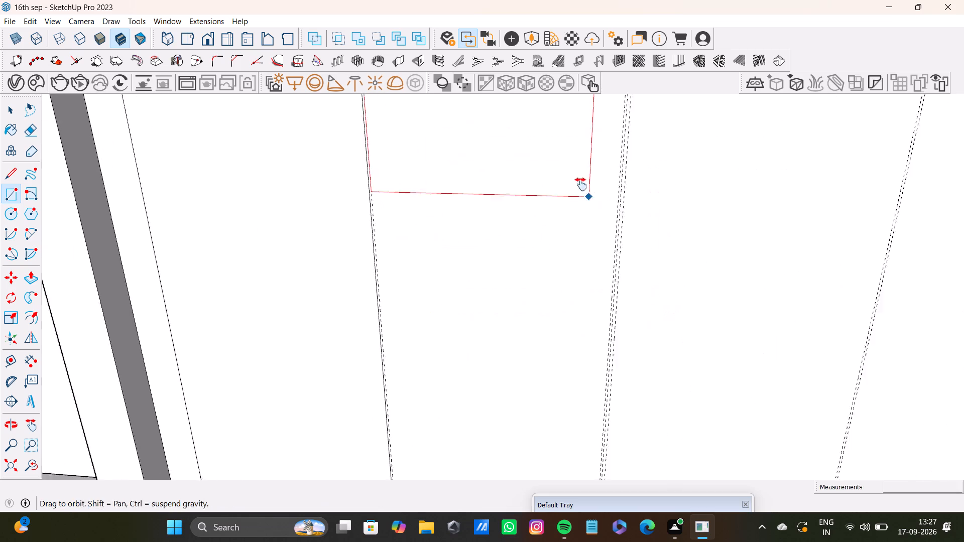
middle_click_drag(581, 184, 580, 184)
scroll(580, 184, "up", 1, "shift")
scroll(582, 278, "down", 6)
middle_click_drag(617, 373, 518, 226)
scroll(519, 226, "up", 4, "shift")
middle_click_drag(527, 426, 452, 226)
scroll(424, 350, "up", 7)
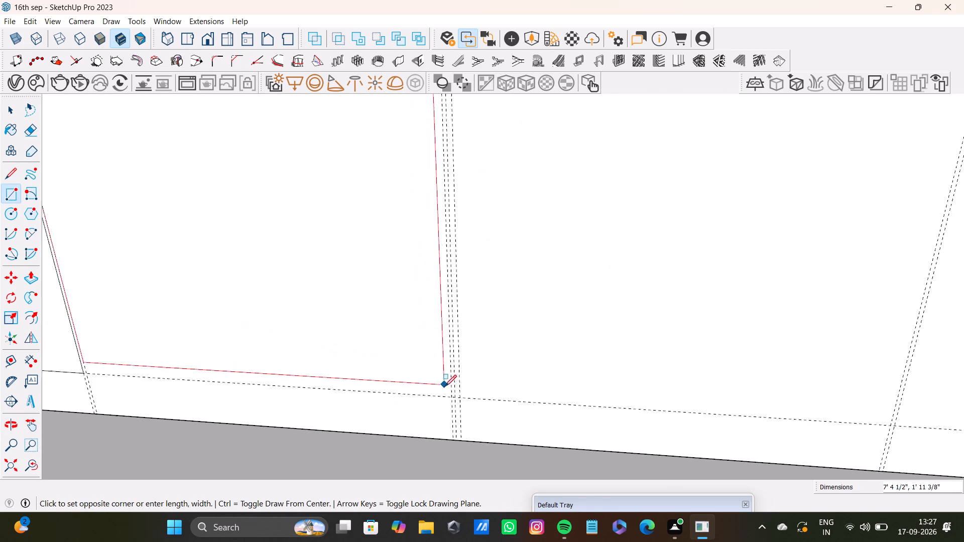
scroll(445, 386, "up", 9)
left_click(463, 398)
Draw the third lower-row rectangle, about 7' 5 5/16" by 2', from the gap guides below the third top-row rectangle to the floor guide.
scroll(360, 322, "down", 6)
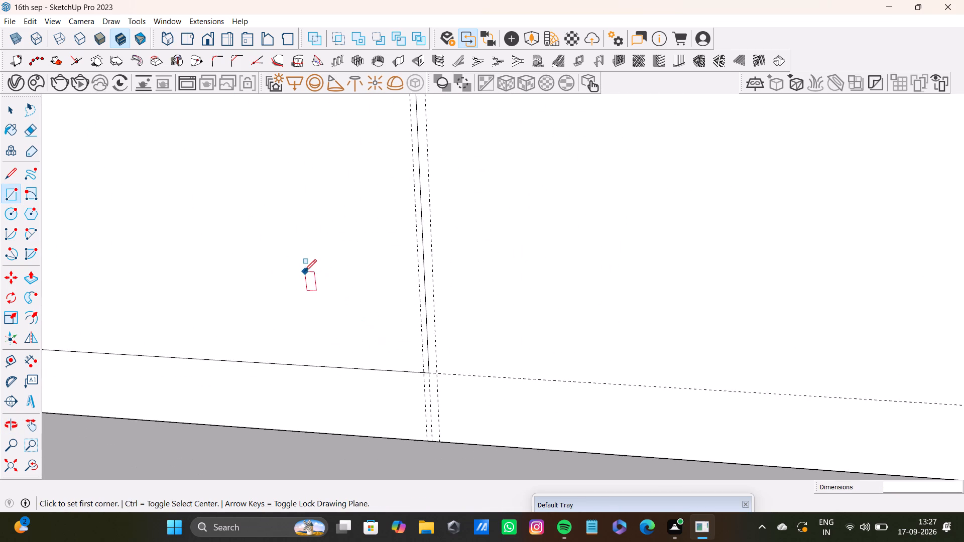
scroll(305, 271, "down", 3)
middle_click_drag(334, 235, 355, 381, "shift")
scroll(355, 381, "down", 10, "shift")
middle_click_drag(372, 207, 448, 451, "shift")
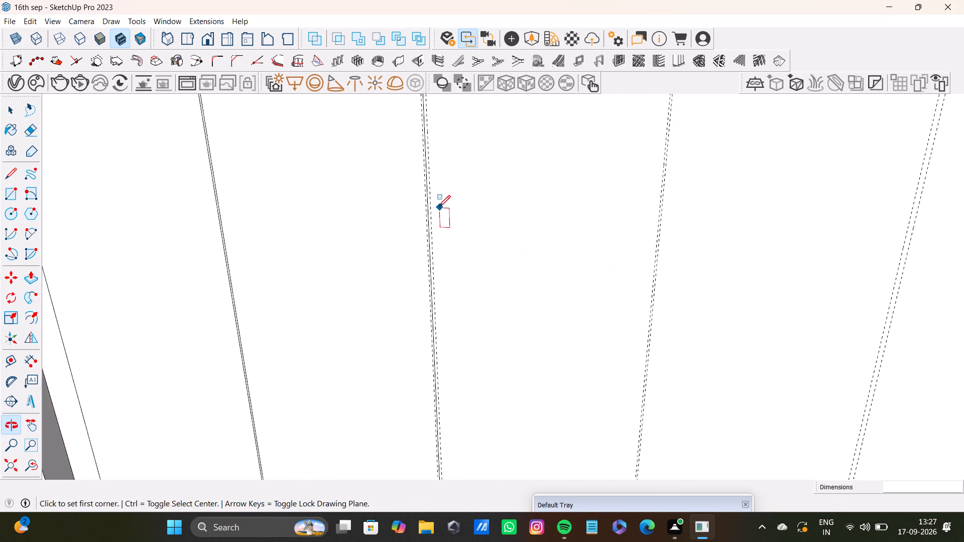
scroll(439, 207, "down", 4)
middle_click_drag(448, 202, 449, 418)
scroll(429, 180, "up", 13)
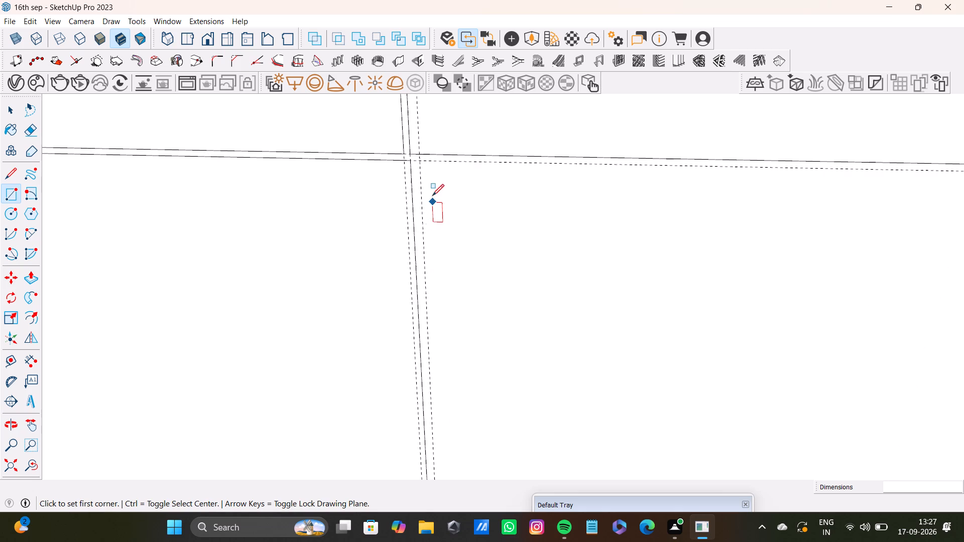
scroll(432, 196, "up", 4)
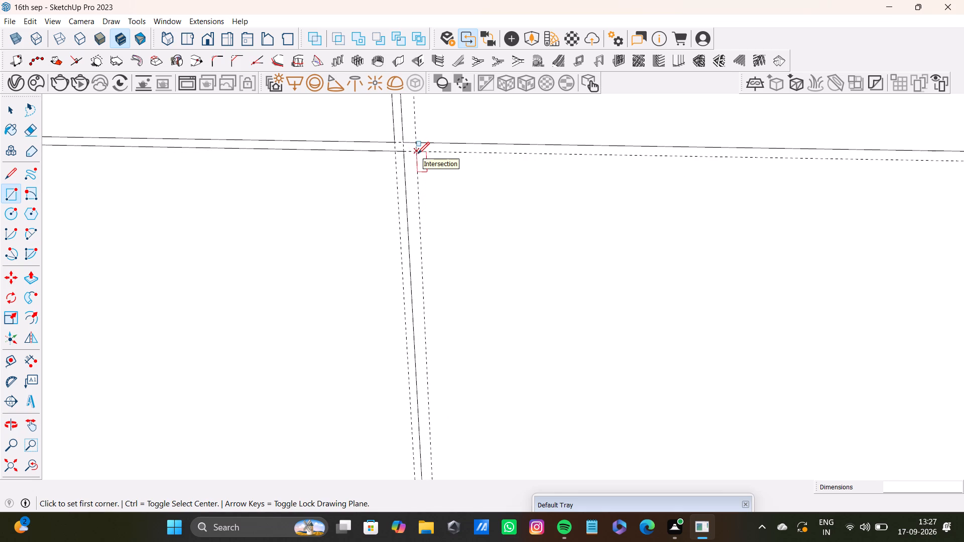
left_click(418, 154)
scroll(577, 267, "down", 9)
middle_click_drag(679, 355, 454, 108)
scroll(499, 282, "down", 7)
middle_click_drag(552, 374, 514, 198, "shift")
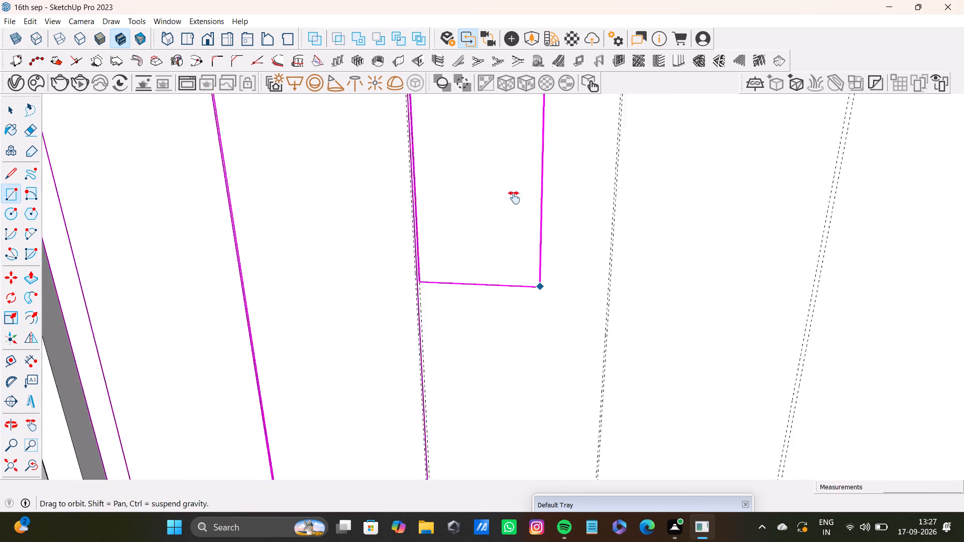
middle_click_drag(514, 198, 507, 159, "shift")
scroll(527, 274, "down", 4)
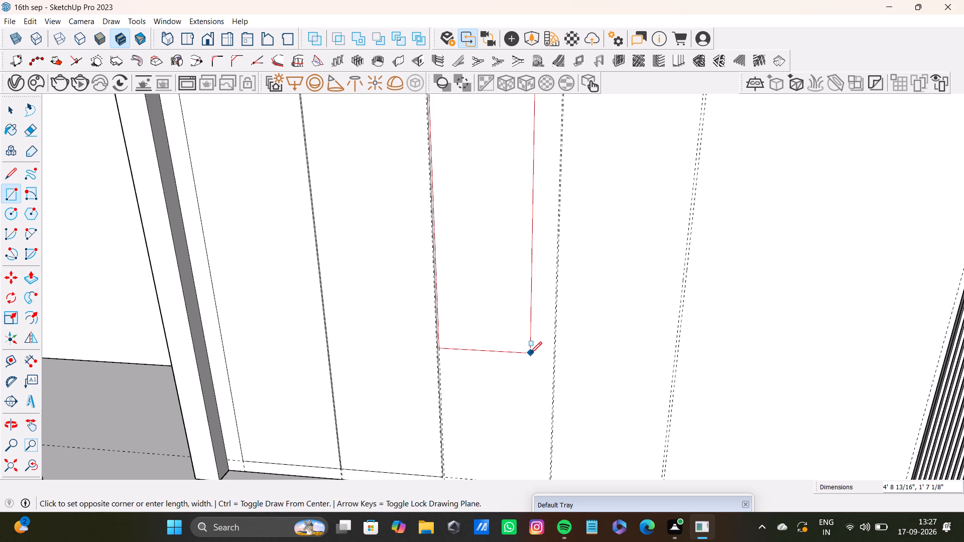
scroll(529, 390, "down", 3)
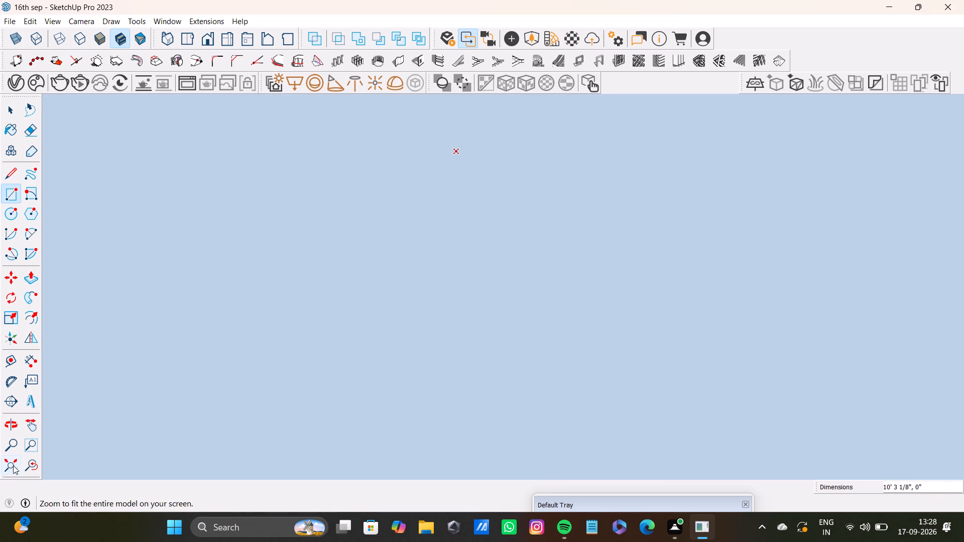
left_click(32, 462)
scroll(506, 424, "down", 2)
middle_click_drag(508, 422, 510, 392, "shift")
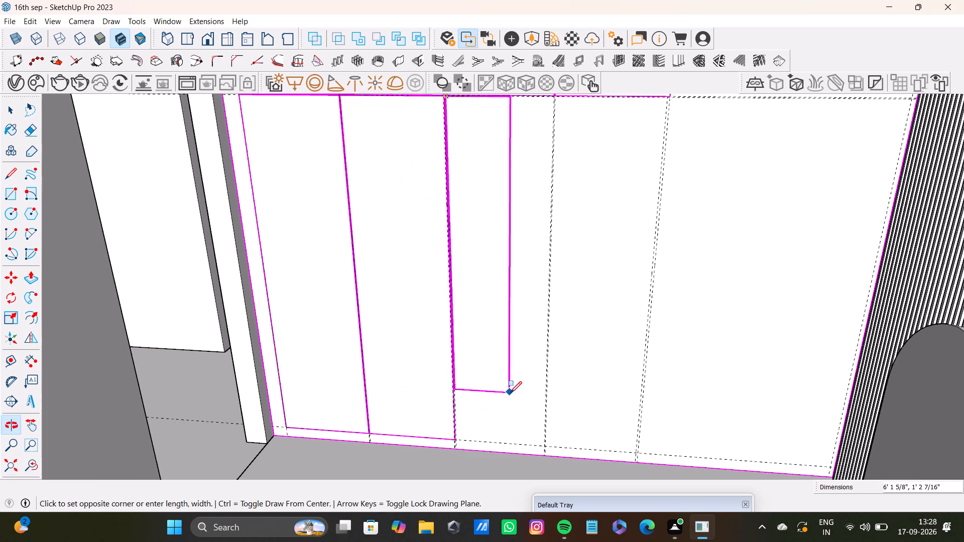
scroll(526, 436, "up", 15)
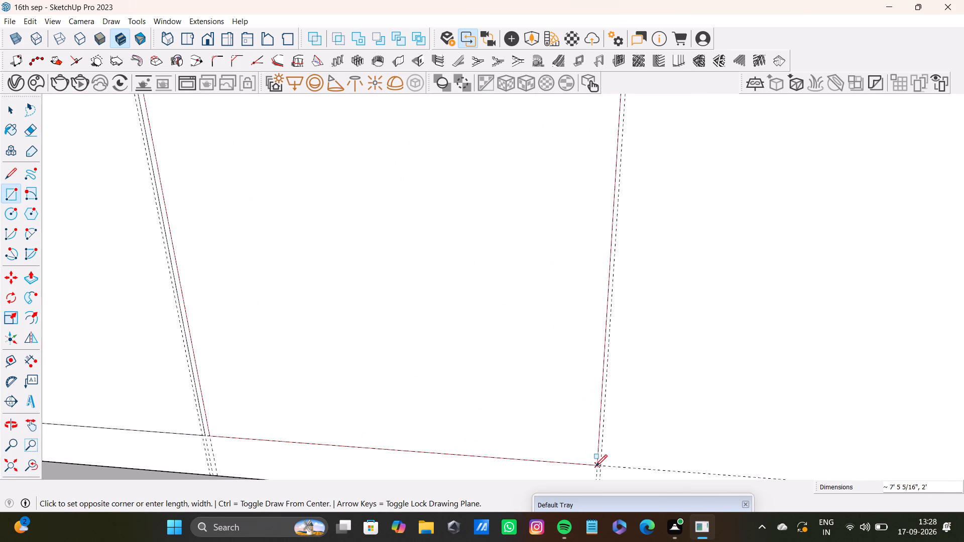
left_click(596, 466)
Draw the fourth lower-row rectangle below the fourth top-row rectangle, from the gap guide intersection to the next vertical guide at the floor guide.
scroll(374, 255, "down", 8)
middle_click_drag(406, 222, 427, 320, "shift")
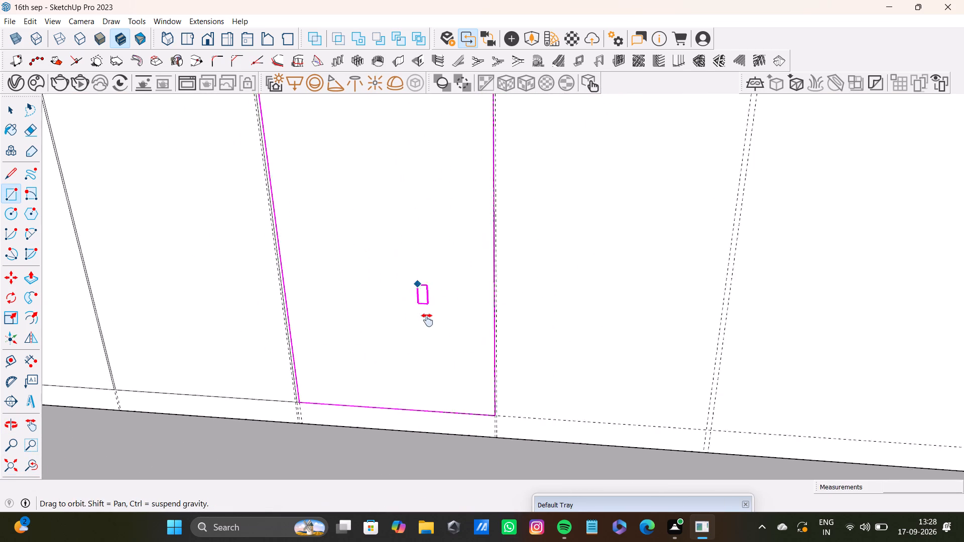
middle_click_drag(427, 320, 446, 412, "shift")
scroll(473, 327, "down", 8)
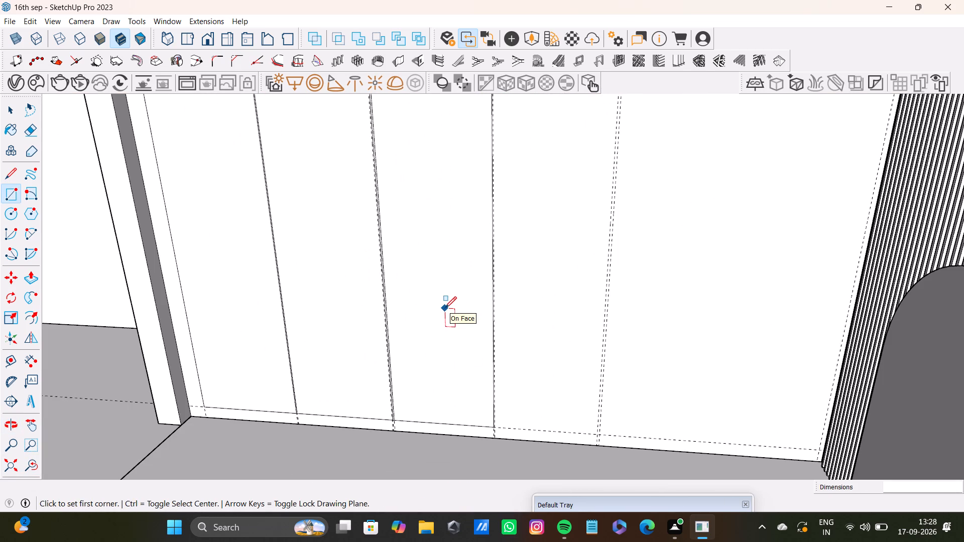
scroll(461, 234, "down", 3)
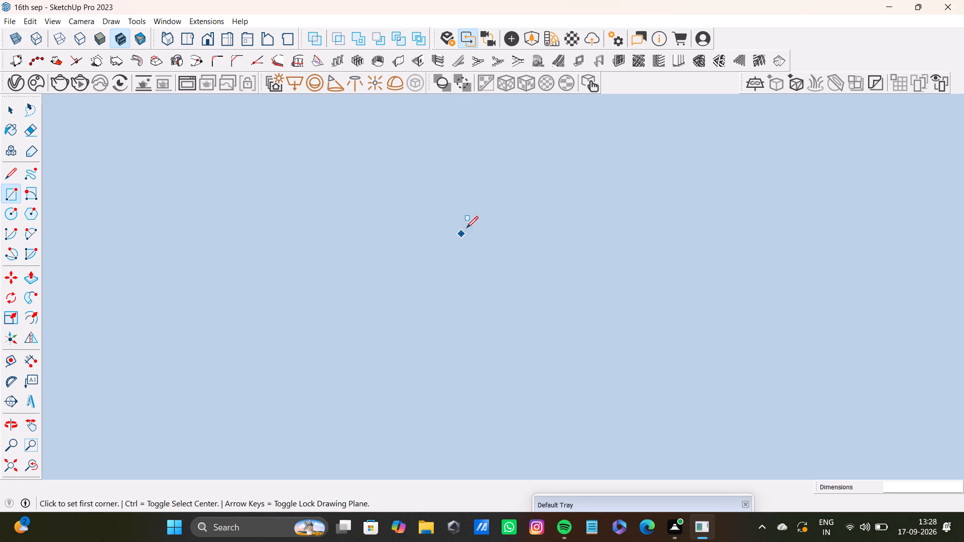
middle_click_drag(483, 198, 484, 233, "shift")
left_click(31, 466)
left_click(11, 466)
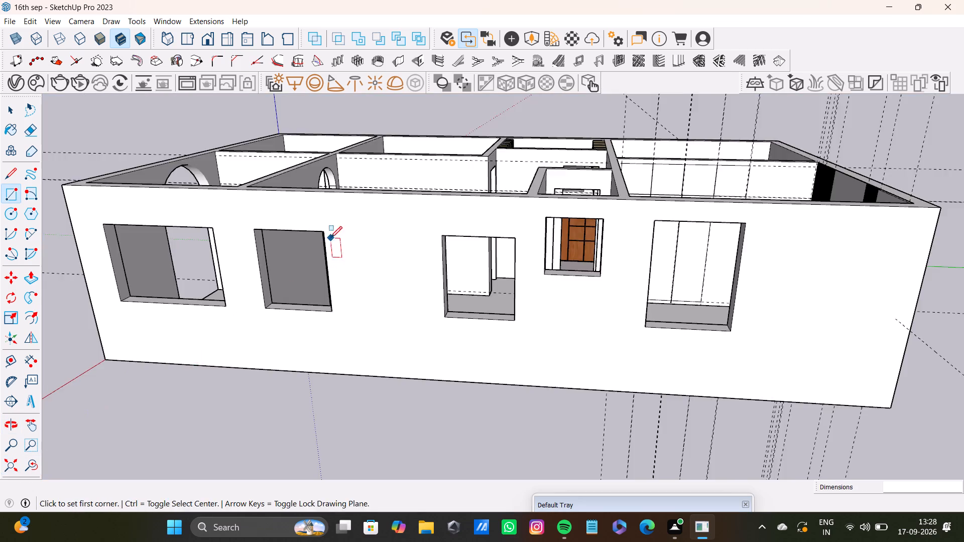
middle_click_drag(330, 238, 317, 463, "shift")
scroll(453, 386, "up", 9)
middle_click_drag(551, 231, 483, 364, "shift")
scroll(485, 360, "up", 1, "shift")
middle_click_drag(577, 416, 566, 496)
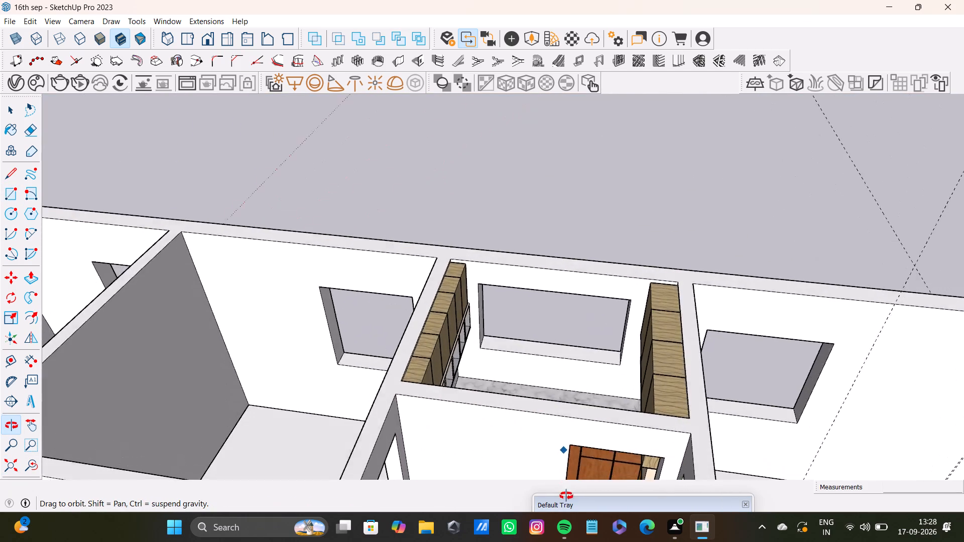
middle_click_drag(566, 496, 420, 282)
scroll(590, 332, "up", 3, "shift")
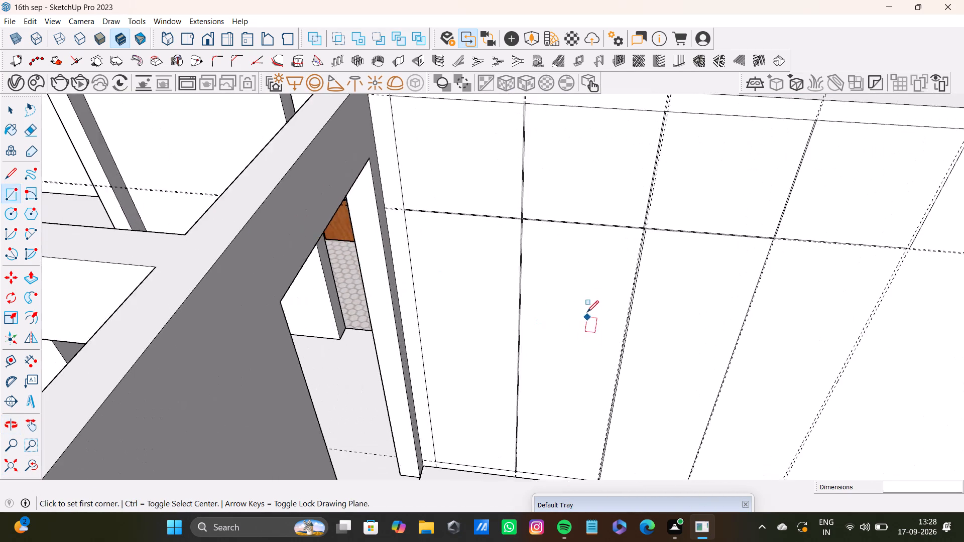
scroll(587, 312, "up", 4, "shift")
middle_click_drag(675, 274, 413, 281, "shift")
scroll(583, 233, "up", 15, "shift")
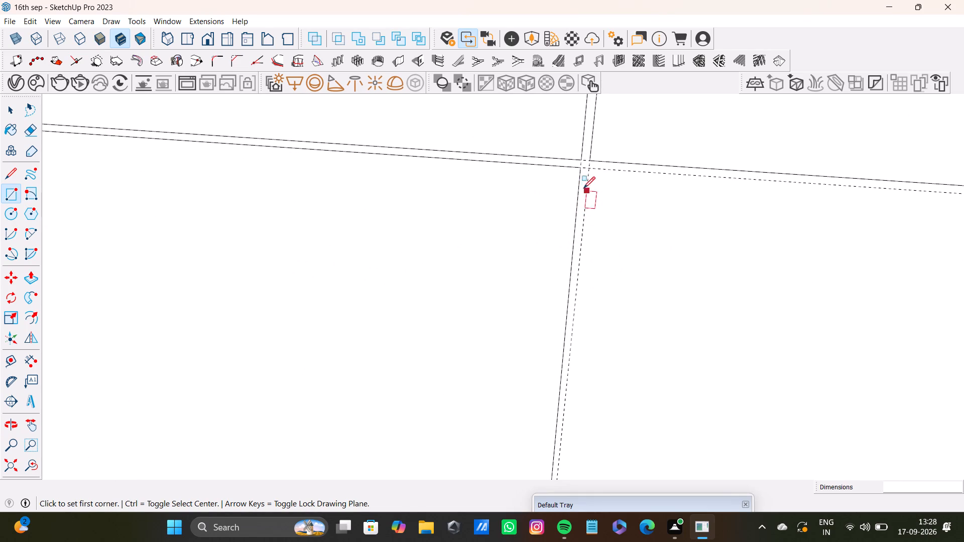
left_click(588, 166, "shift")
scroll(676, 229, "down", 9)
middle_click_drag(770, 306, 504, 111, "shift")
scroll(529, 235, "down", 4)
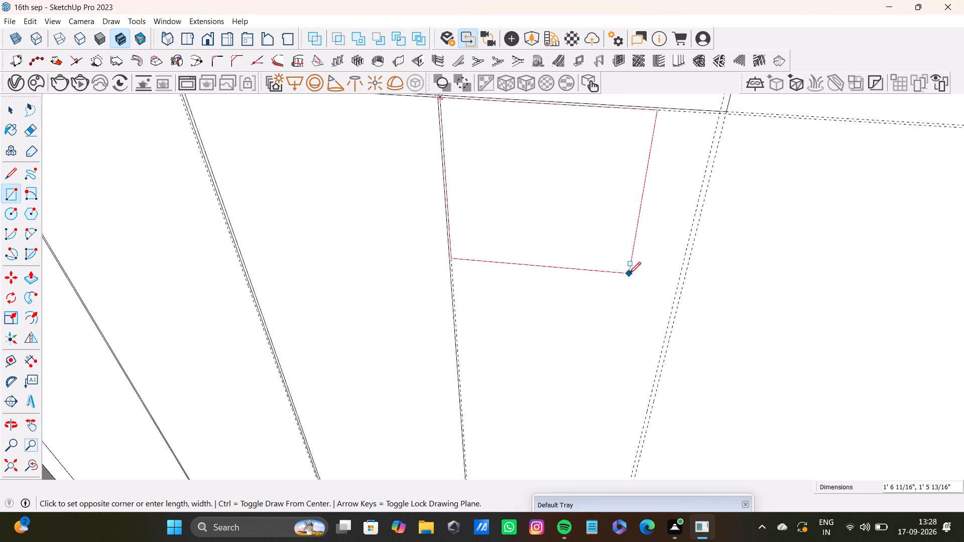
scroll(629, 274, "down", 3)
middle_click_drag(625, 285, 595, 137, "shift")
scroll(566, 319, "up", 2)
middle_click_drag(565, 334, 579, 213, "shift")
scroll(602, 307, "up", 7)
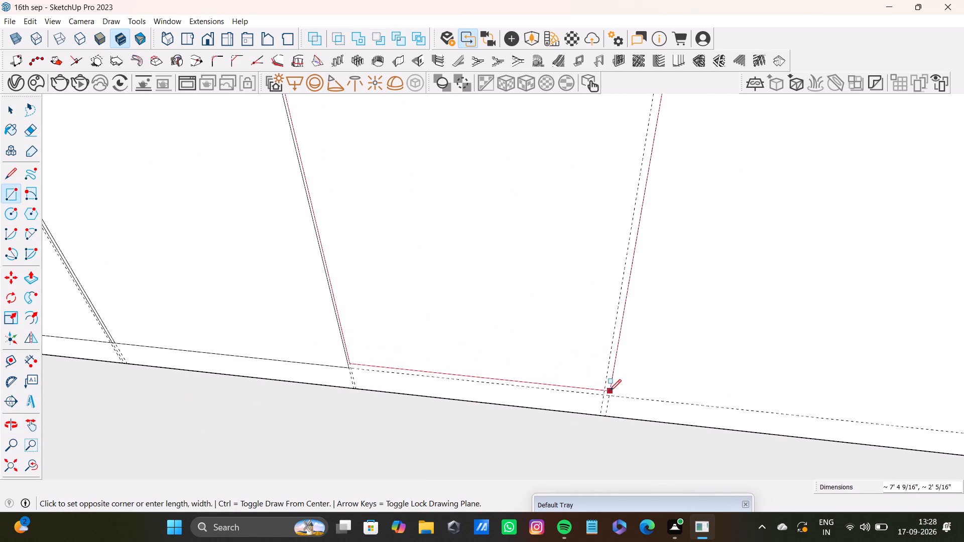
left_click(605, 396)
key("space")
Push/Pull the first top-row panel, beside the doorway, out from the partition wall by about 7 1/16".
scroll(438, 308, "down", 4)
middle_click_drag(432, 288, 486, 369, "shift")
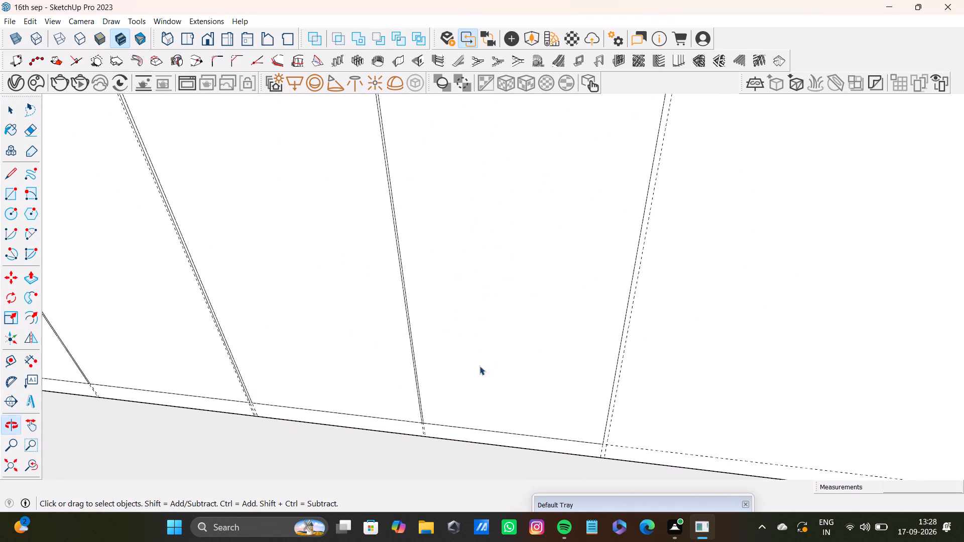
scroll(475, 363, "down", 8)
middle_click_drag(302, 210, 519, 460, "shift")
scroll(484, 409, "down", 5)
middle_click_drag(433, 392, 433, 358)
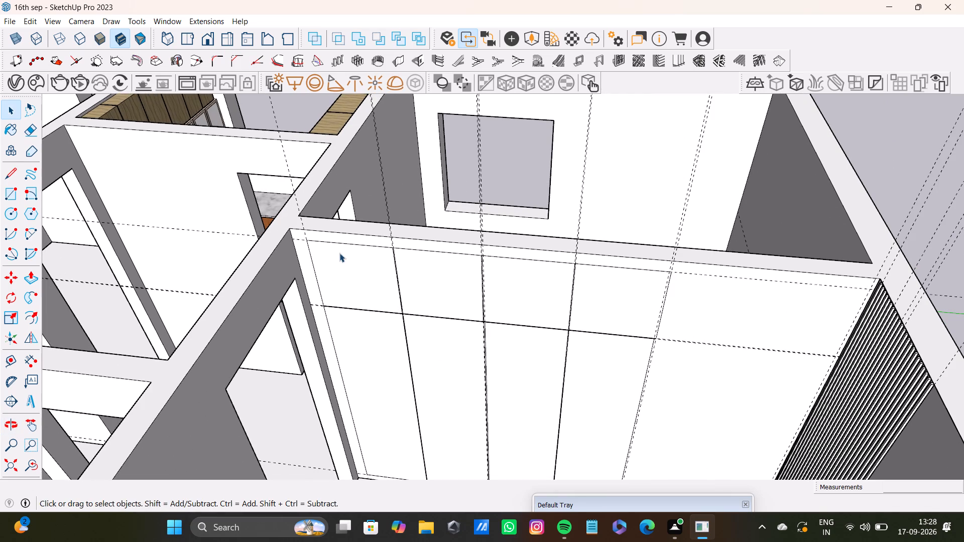
left_click(339, 253)
scroll(359, 307, "up", 6)
middle_click_drag(367, 300, 417, 342)
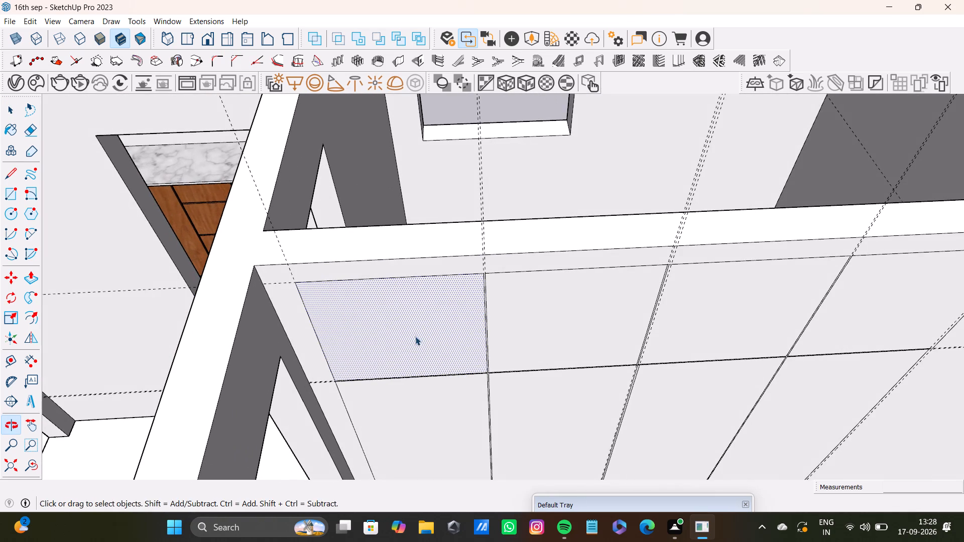
key("o")
left_click_drag(413, 316, 377, 306)
scroll(463, 322, "down", 4)
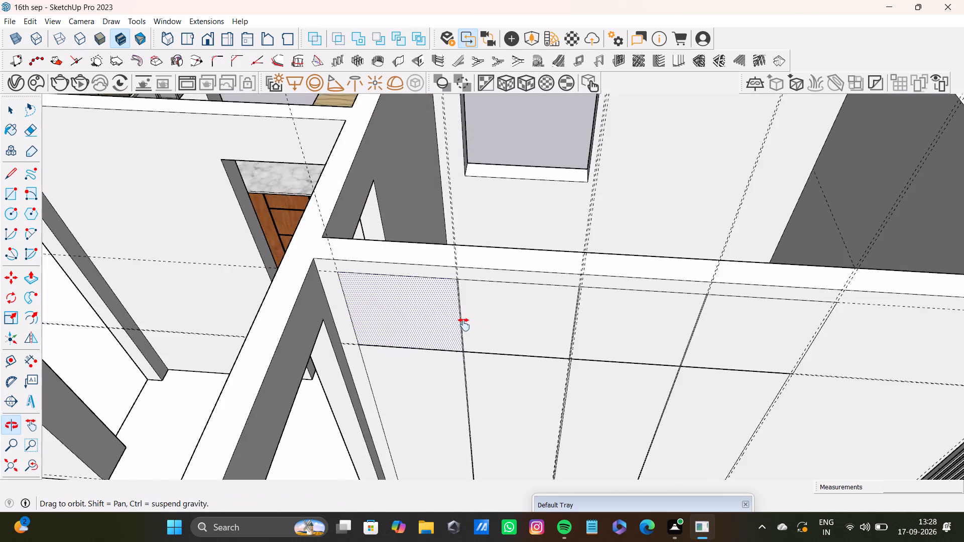
middle_click_drag(464, 325, 379, 319, "shift")
left_click(354, 310)
key("p")
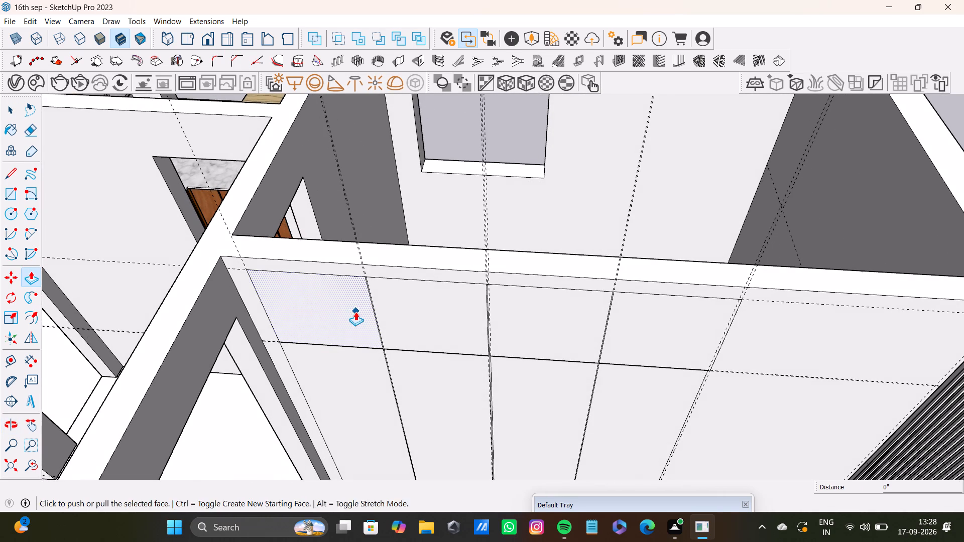
left_click_drag(355, 312, 343, 337)
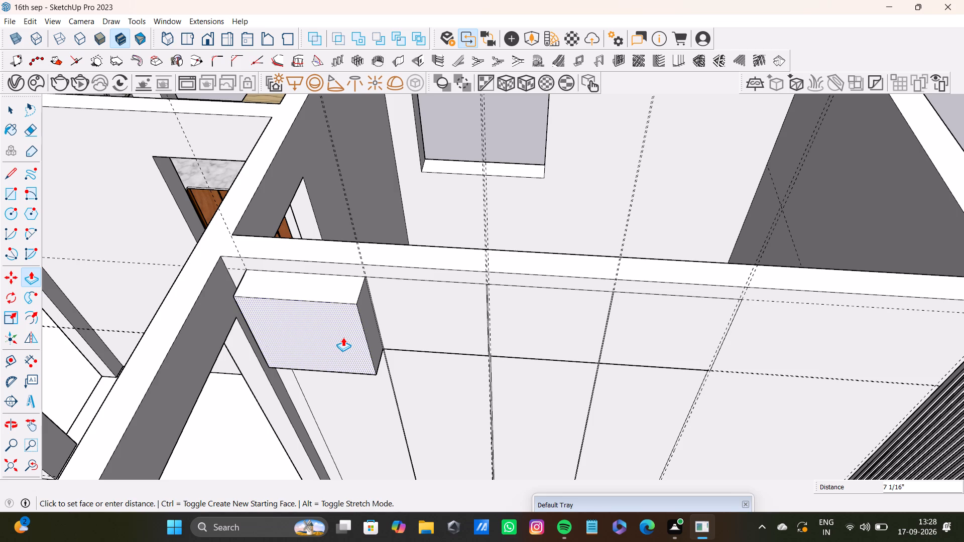
left_click_drag(343, 337, 344, 337)
key("space")
Push/Pull the narrow doorway jamb face beside the wall panels outward, thickening the jamb.
left_click(422, 321)
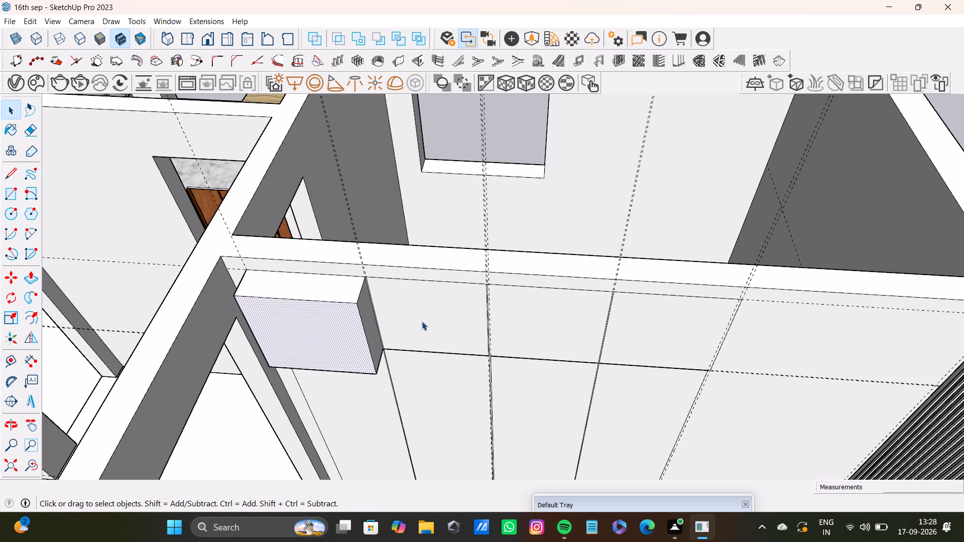
scroll(355, 353, "down", 3)
middle_click_drag(359, 355, 253, 326)
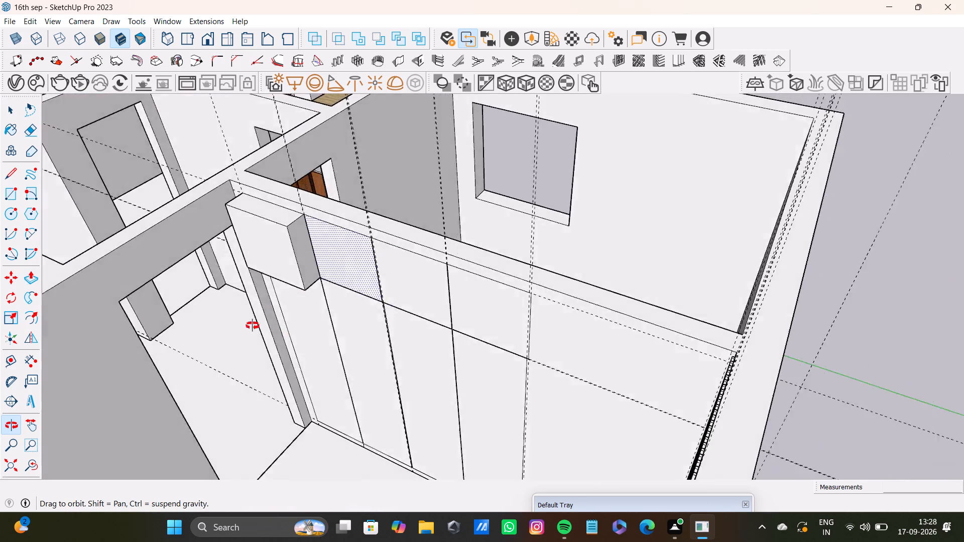
middle_click_drag(253, 326, 269, 326)
left_click(264, 335)
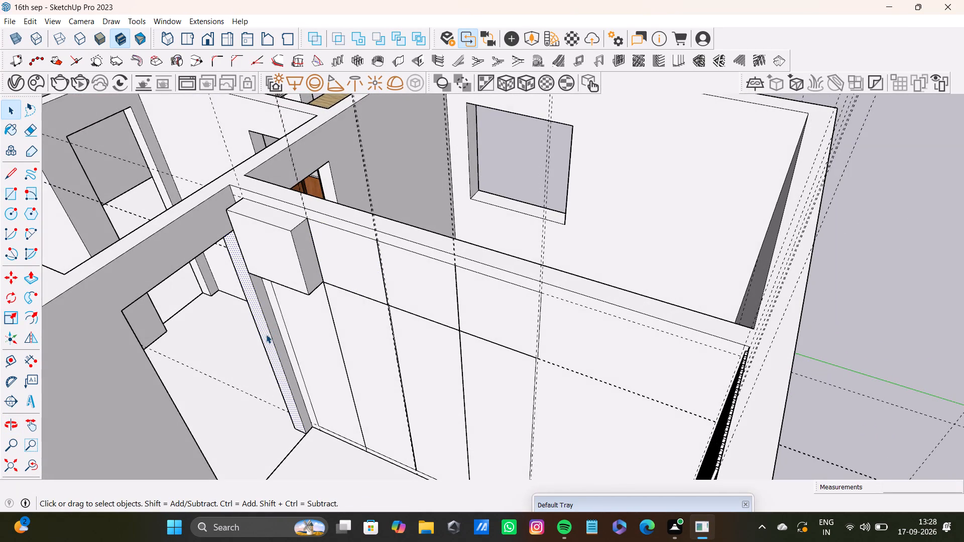
key("p")
left_click_drag(266, 334, 240, 351)
key("space")
Push/Pull the front face of the first top-row box further out from the partition wall.
scroll(237, 353, "down", 5)
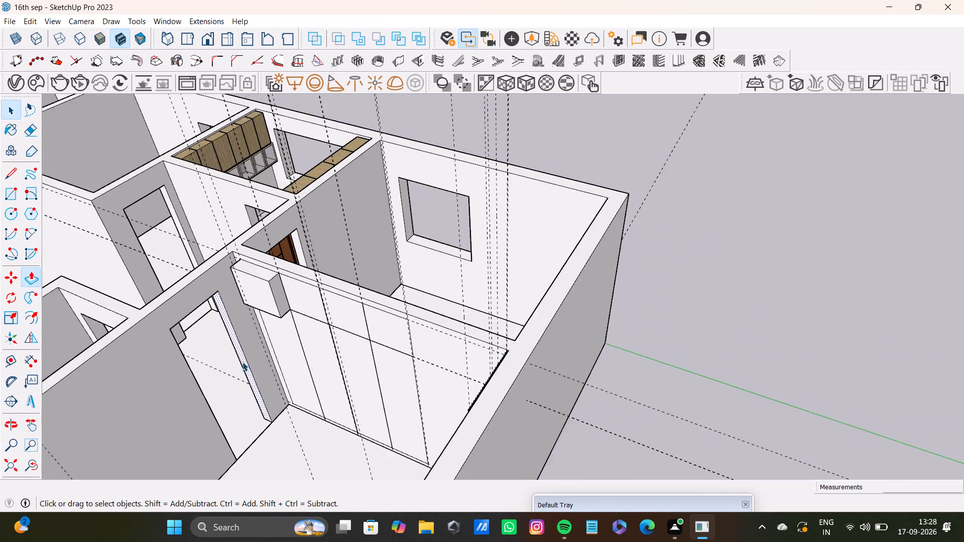
middle_click_drag(243, 362, 333, 370)
left_click(327, 359)
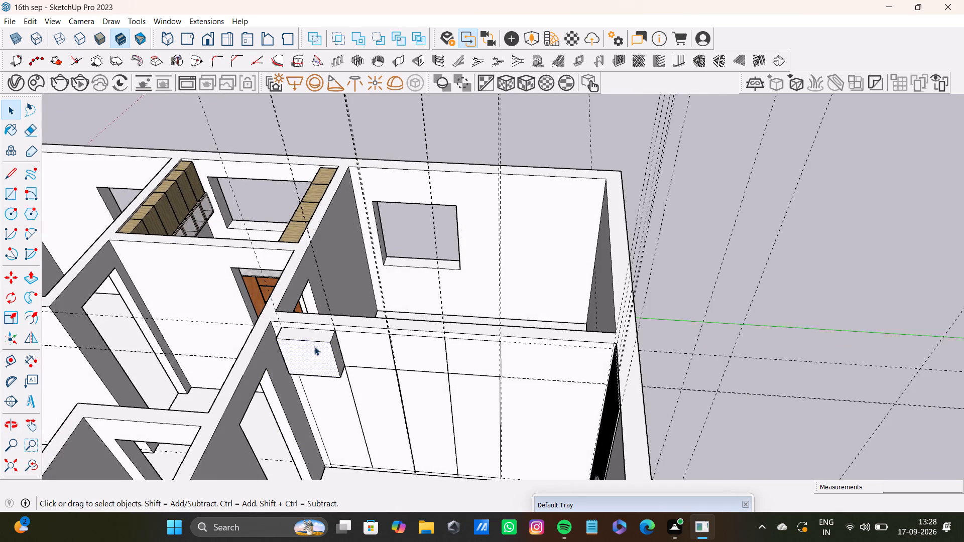
key("p")
left_click_drag(323, 347, 300, 353)
key("space")
Push/Pull the second, third and fourth top-row panels out to the same depth as the first top-row box.
left_click(349, 344)
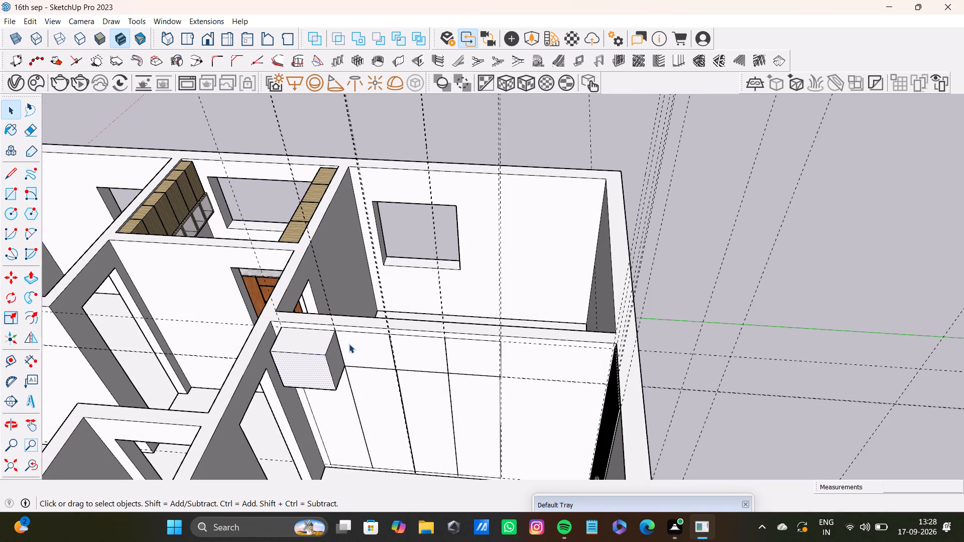
key("p")
left_click_drag(350, 344, 323, 353)
key("space")
left_click(402, 343)
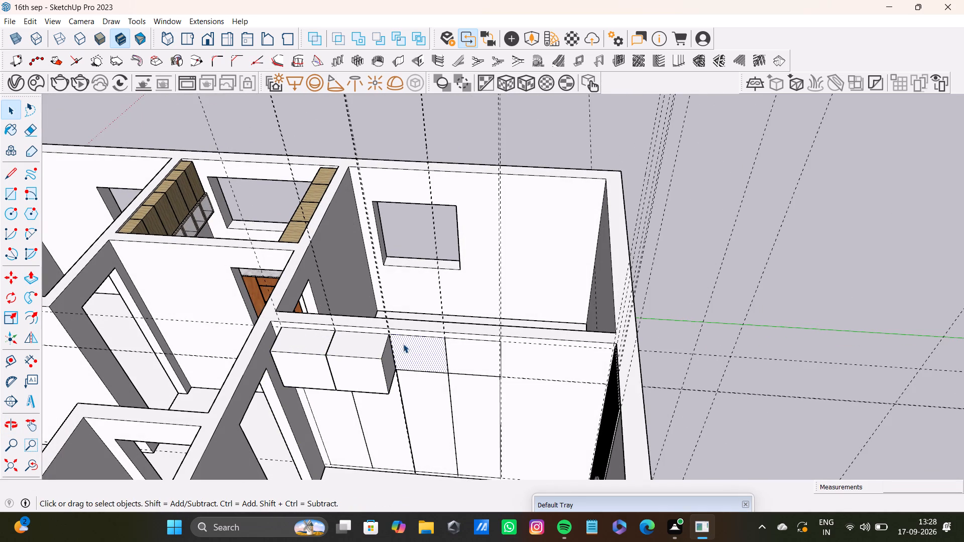
key("p")
left_click_drag(406, 349, 370, 355)
key("space")
left_click(468, 348)
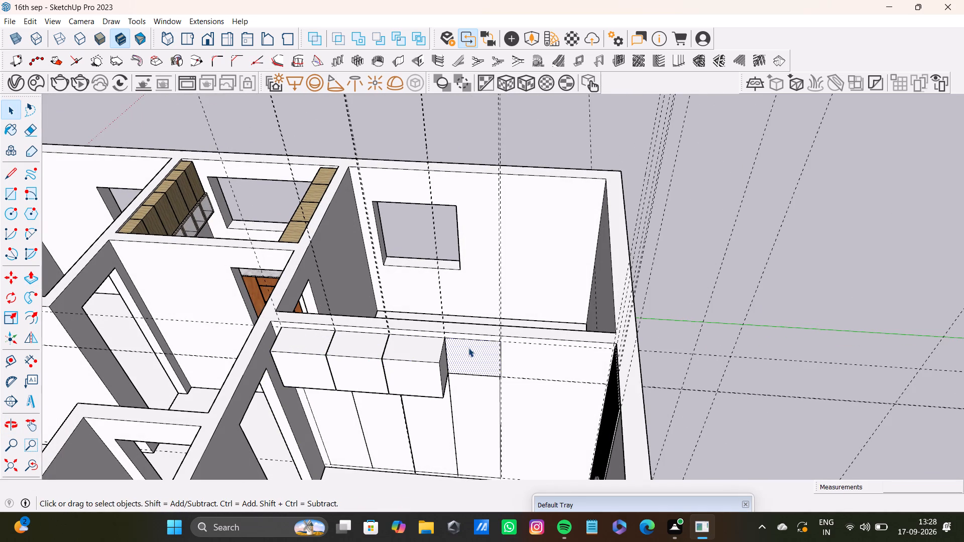
key("p")
left_click_drag(469, 352, 430, 368)
key("space")
Push/Pull the first tall lower panel, beside the doorway, out to the depth of the top-row box above it.
scroll(430, 366, "down", 5)
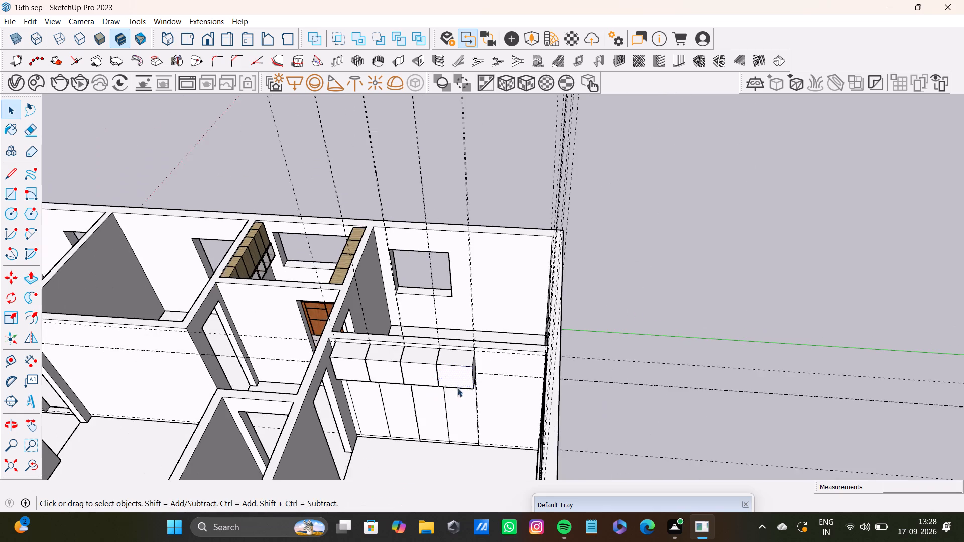
middle_click_drag(459, 389, 474, 354)
scroll(361, 381, "up", 17)
middle_click_drag(368, 383, 369, 301)
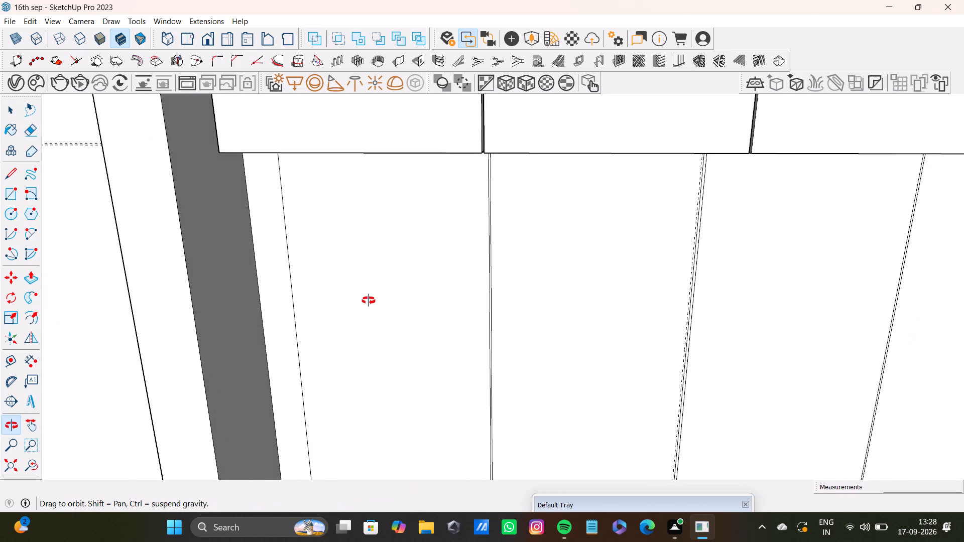
middle_click_drag(369, 301, 371, 270)
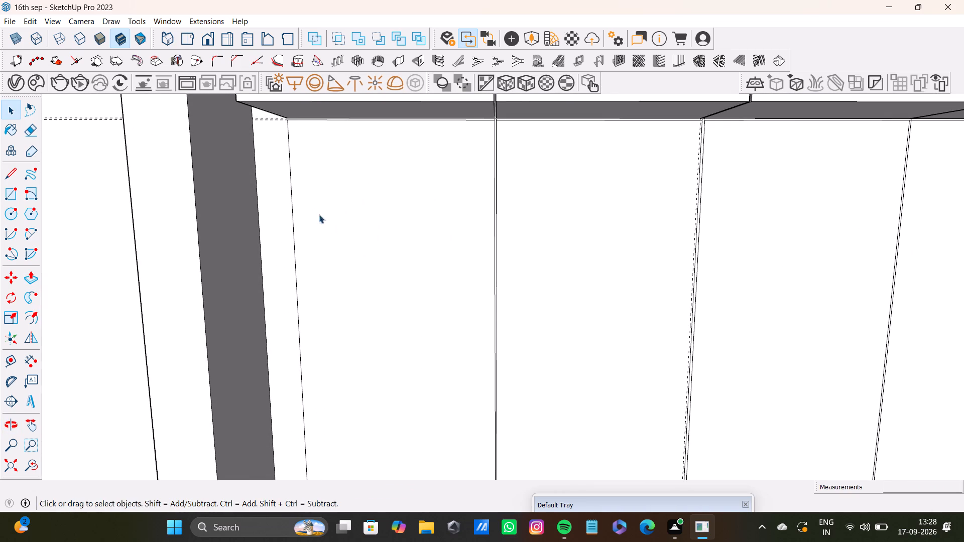
left_click(383, 234)
scroll(410, 243, "down", 4)
middle_click_drag(410, 245, 354, 275, "shift")
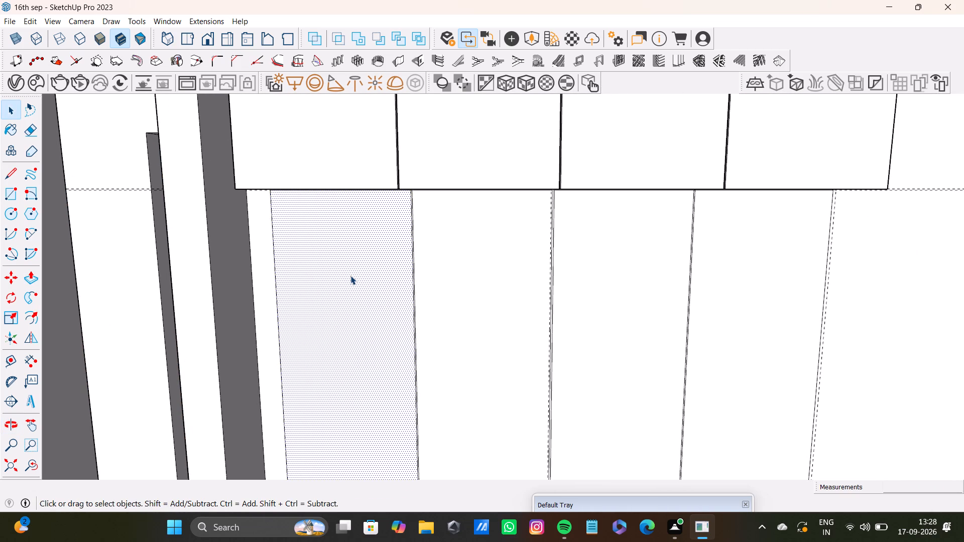
key("p")
left_click_drag(350, 275, 315, 187)
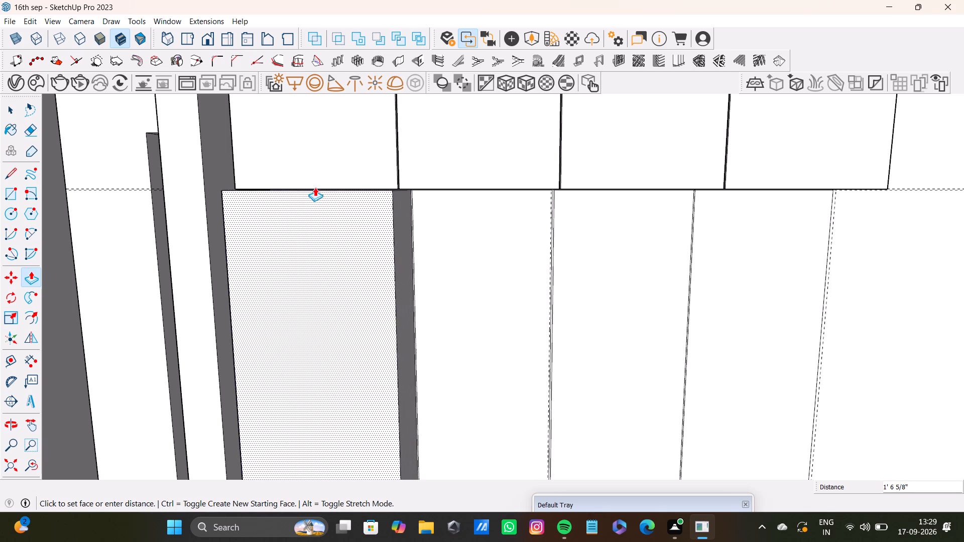
left_click_drag(315, 187, 317, 186)
key("space")
Push/Pull the second tall lower panel out from the partition wall by about 1' 15/16", level with the first.
left_click(463, 256)
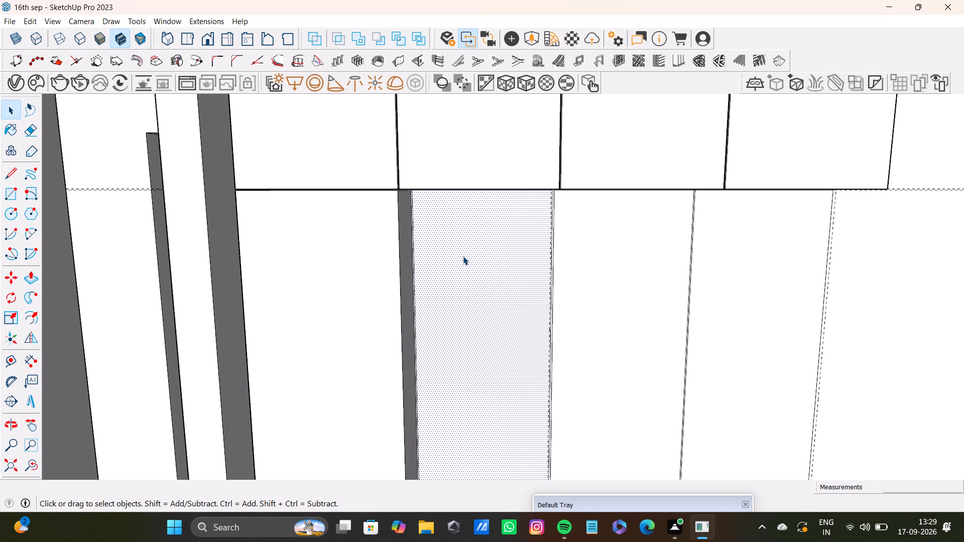
key("p")
left_click_drag(462, 256, 444, 254)
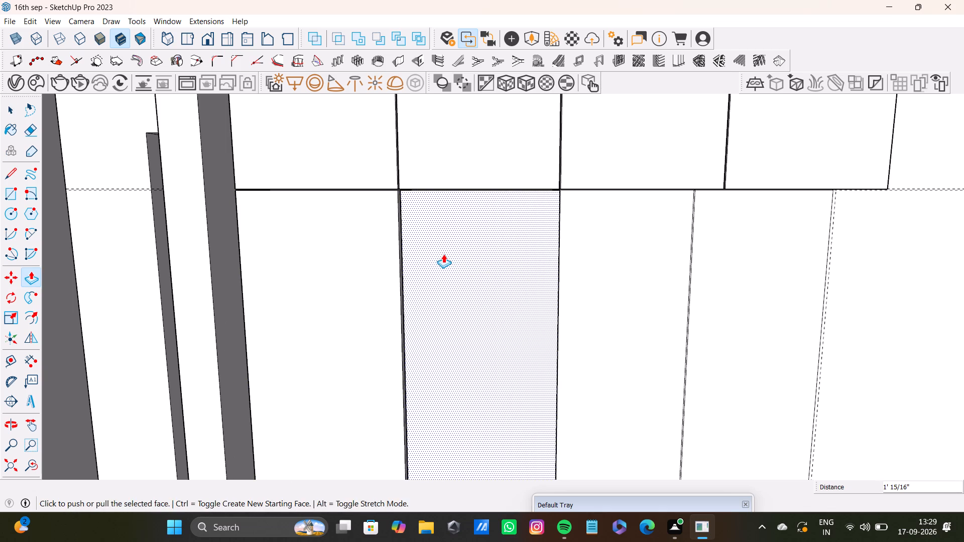
scroll(437, 264, "down", 5)
key("space")
Push/Pull the third tall lower panel out to the same depth as the neighbouring lower panels.
middle_click_drag(465, 278, 363, 368)
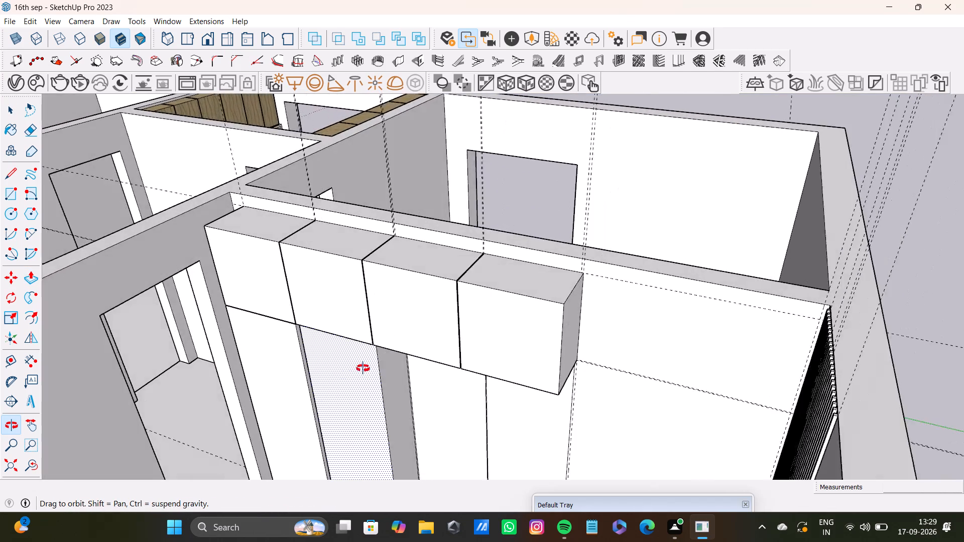
middle_click_drag(363, 368, 451, 378)
middle_click_drag(455, 379, 418, 270, "shift")
scroll(488, 318, "up", 2)
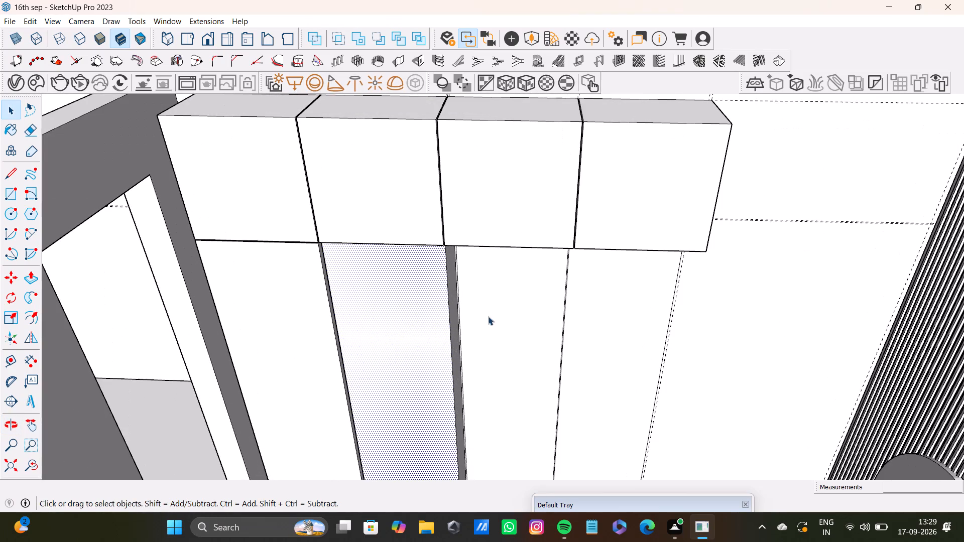
left_click(498, 299)
key("p")
left_click_drag(498, 299, 311, 282)
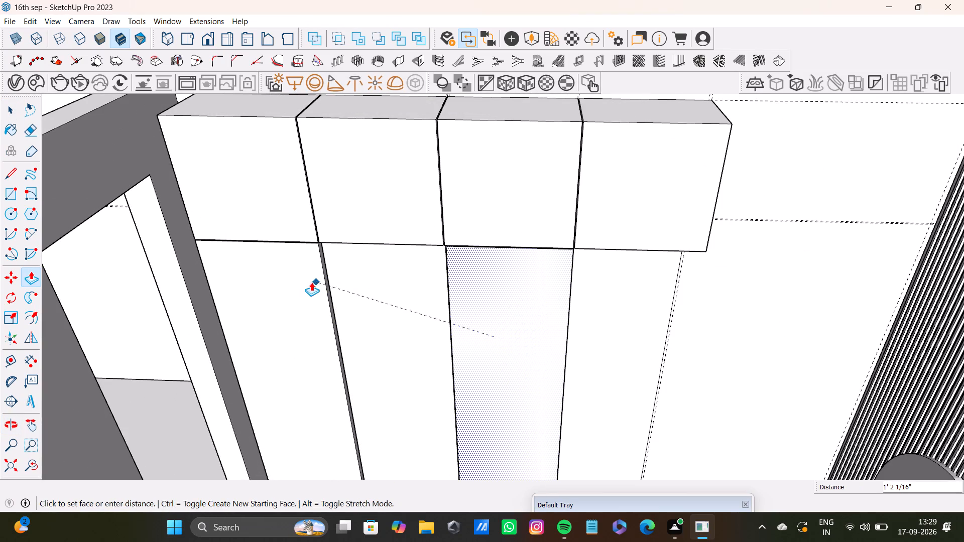
left_click_drag(311, 282, 307, 282)
scroll(571, 318, "down", 3)
middle_click_drag(571, 320, 413, 331, "shift")
key("space")
Push/Pull the fourth tall lower panel out to the same depth as the others and clear the selection.
left_click(441, 336)
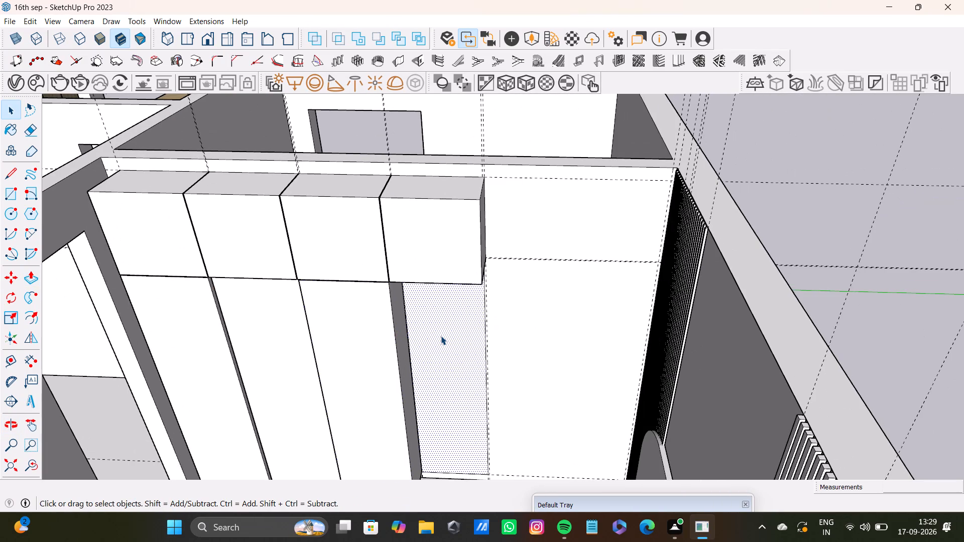
key("p")
left_click_drag(441, 336, 260, 311)
scroll(433, 331, "up", 3)
key("space")
scroll(459, 295, "down", 14)
left_click(607, 208)
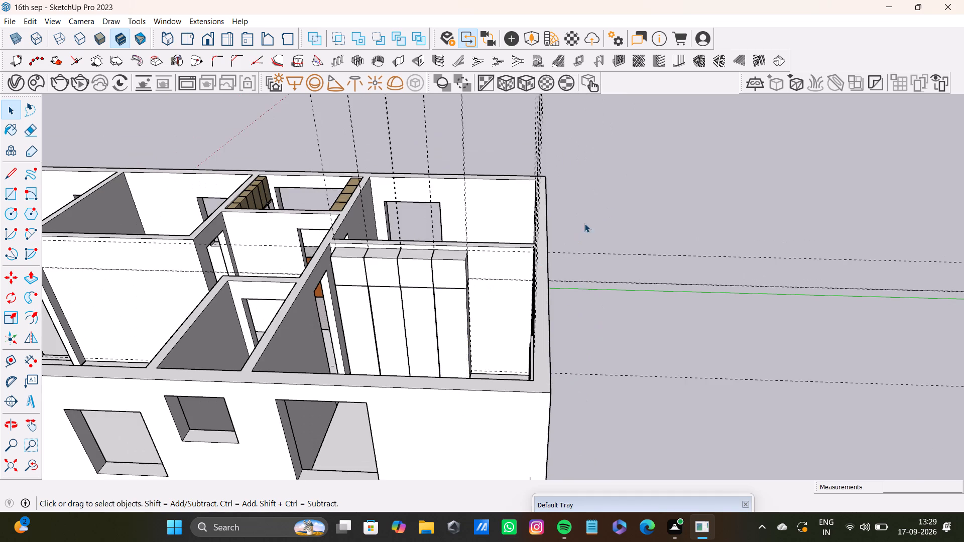
Examine the extruded storage units and the remaining bare wall section between them and the fluted panel.
scroll(376, 337, "up", 8)
middle_click_drag(398, 318, 258, 423)
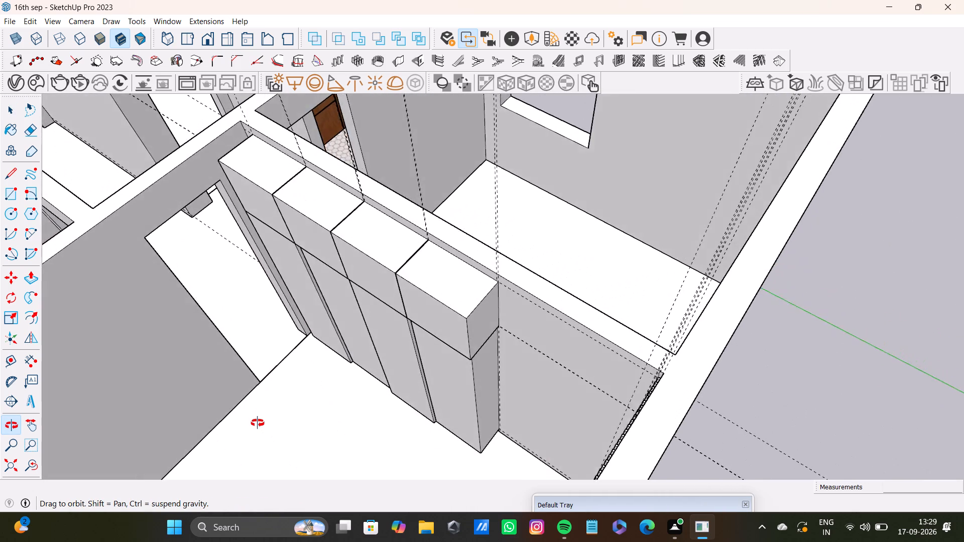
middle_click_drag(258, 423, 436, 461)
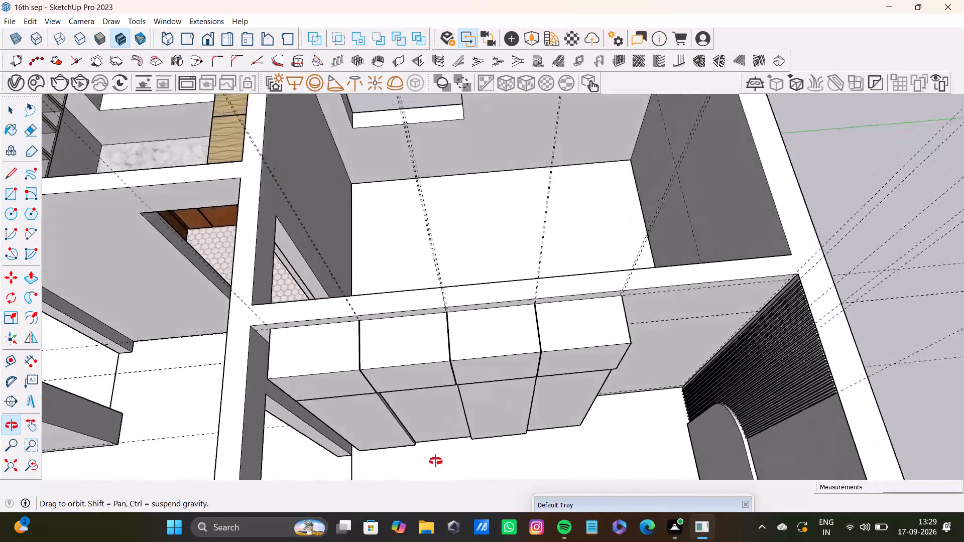
middle_click_drag(436, 461, 265, 368)
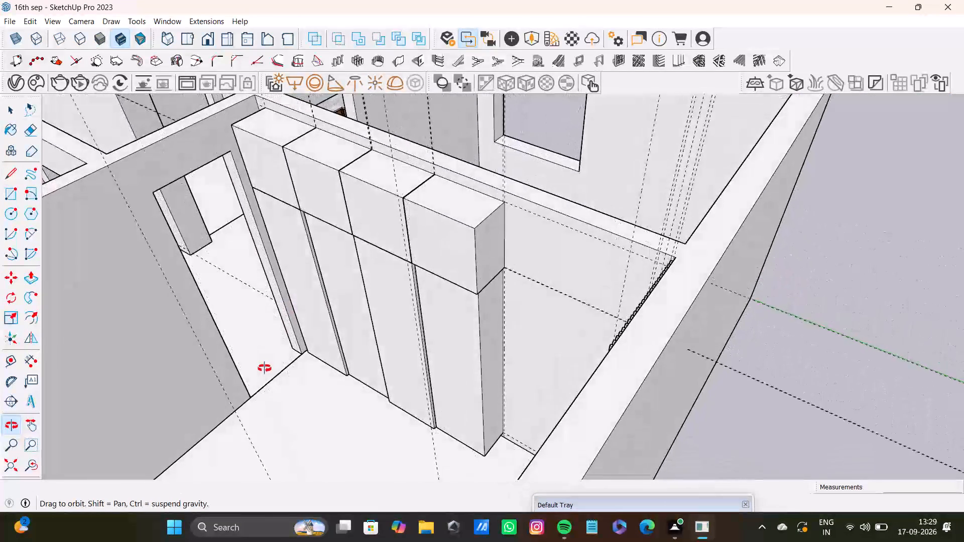
middle_click_drag(265, 368, 408, 366)
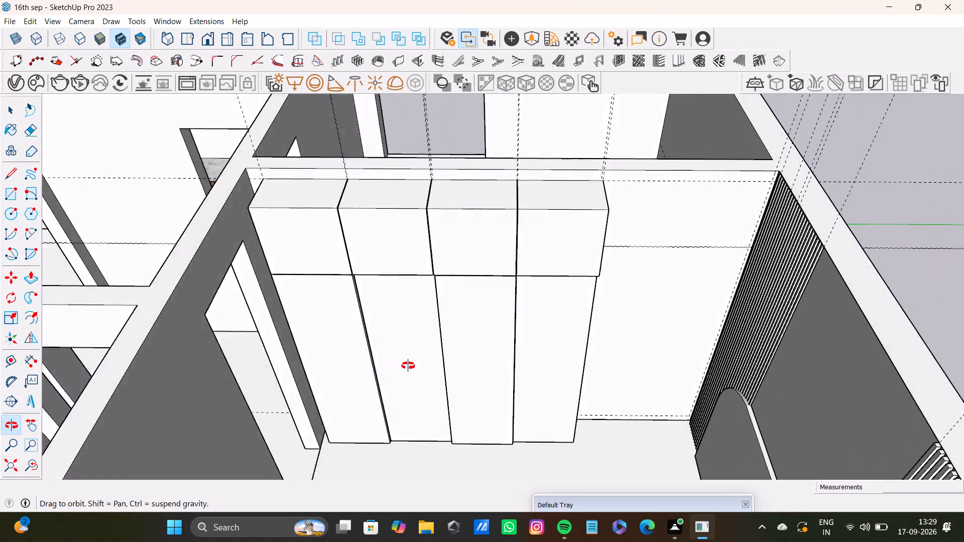
middle_click_drag(408, 366, 428, 369)
scroll(543, 294, "up", 2)
middle_click_drag(444, 308, 326, 323, "shift")
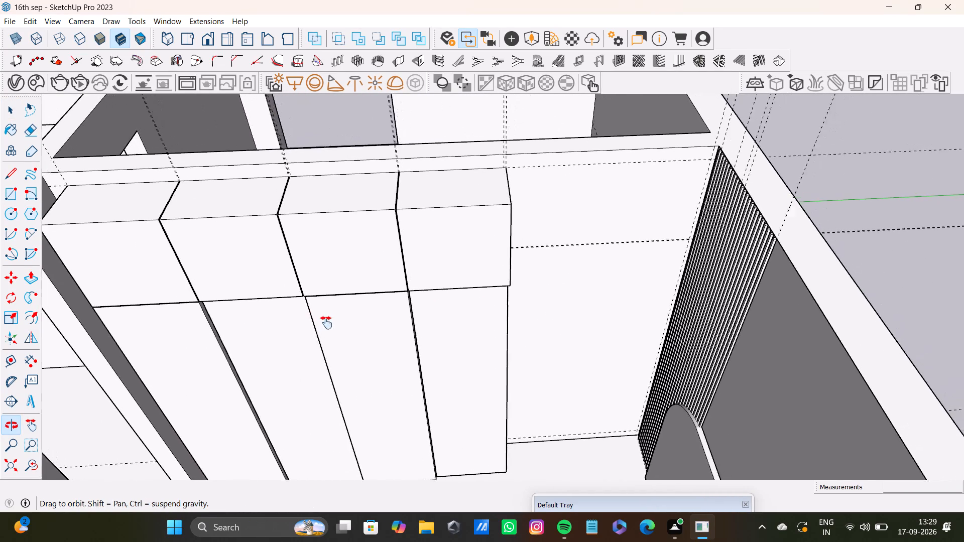
middle_click_drag(326, 323, 298, 327, "shift")
scroll(563, 368, "down", 3)
middle_click_drag(588, 386, 682, 363)
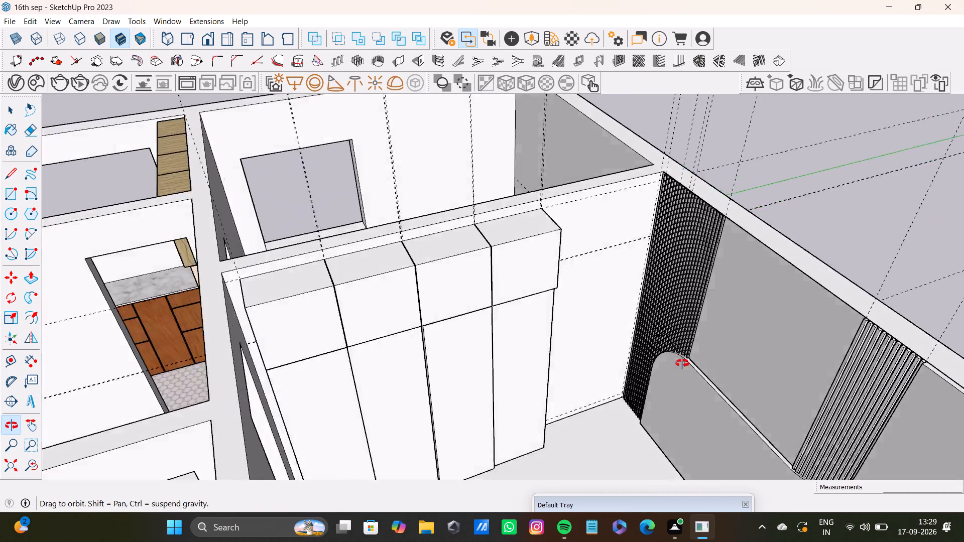
middle_click_drag(682, 363, 756, 378)
scroll(744, 364, "up", 12)
middle_click_drag(594, 326, 595, 320)
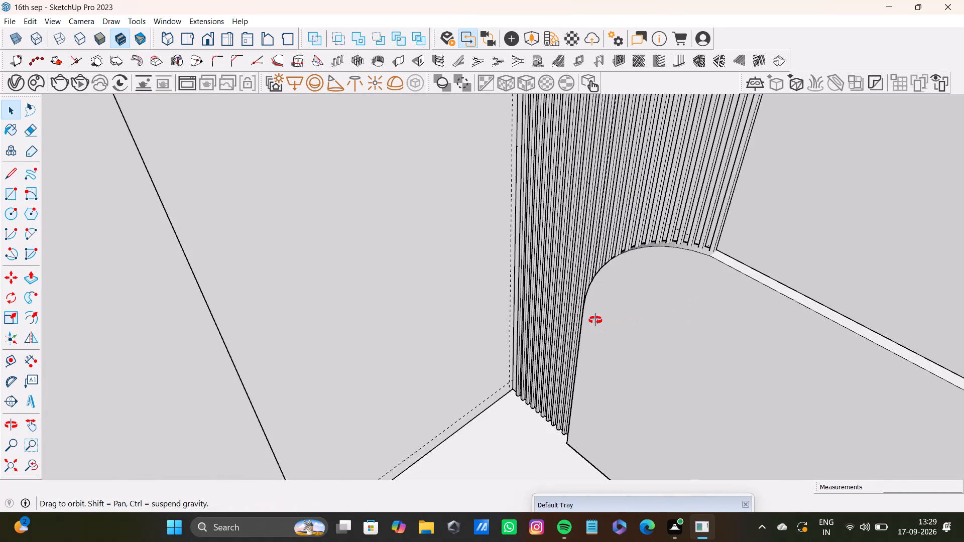
middle_click_drag(595, 320, 531, 294)
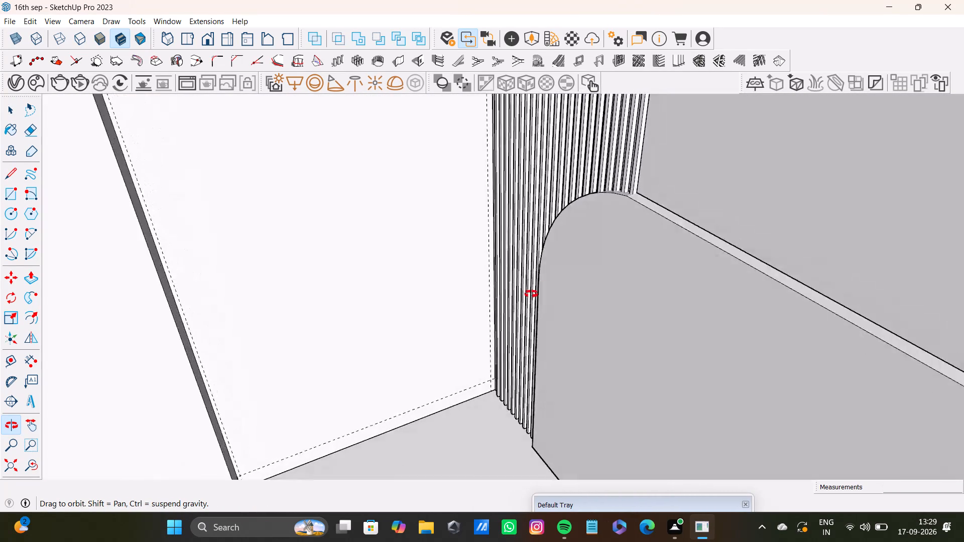
middle_click_drag(531, 294, 527, 365)
scroll(526, 366, "down", 9)
middle_click_drag(526, 372, 600, 363)
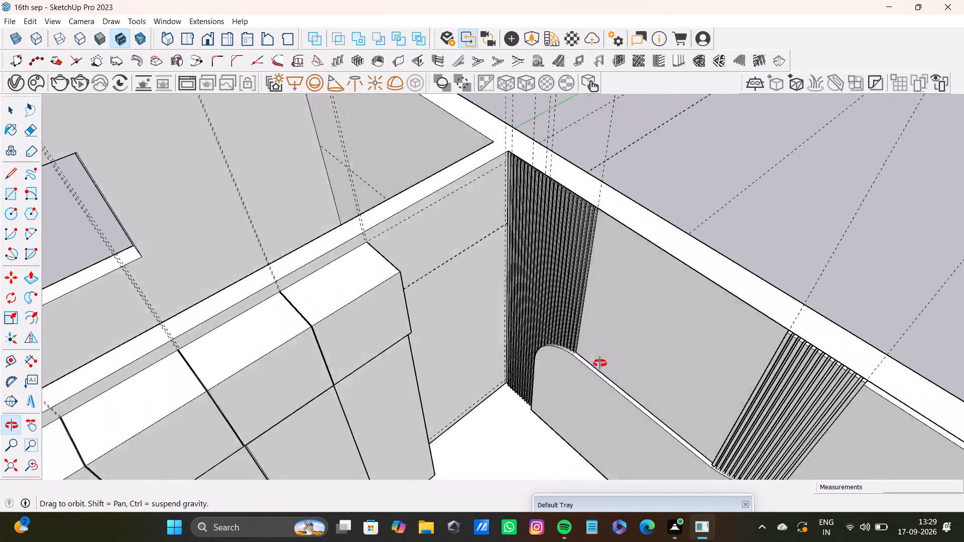
middle_click_drag(600, 363, 646, 366)
scroll(574, 359, "up", 8)
middle_click_drag(536, 371, 615, 365)
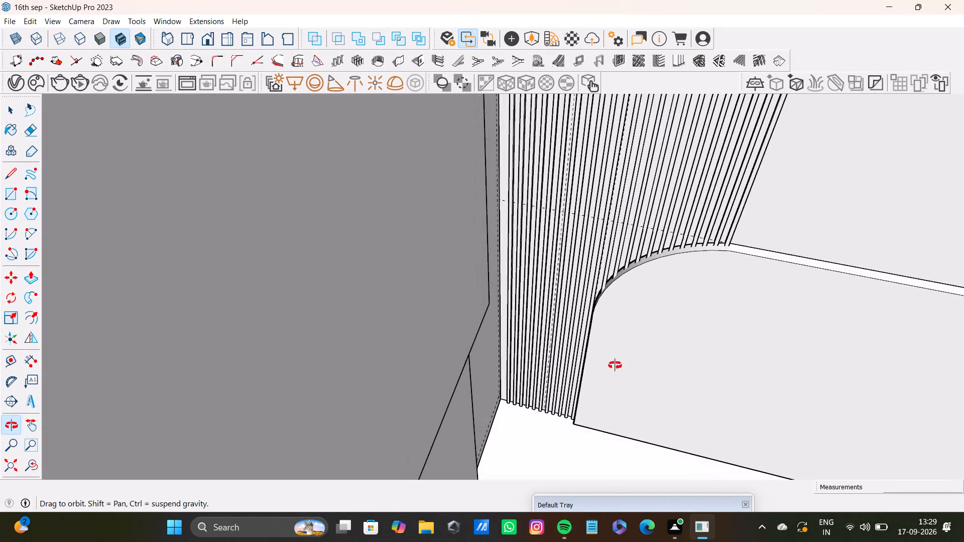
middle_click_drag(615, 365, 615, 366)
middle_click_drag(633, 332, 520, 386)
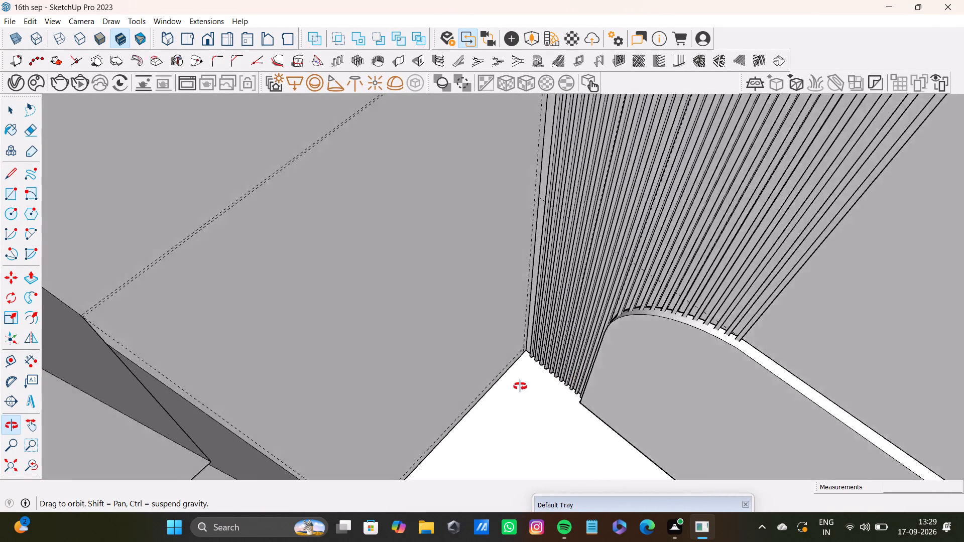
middle_click_drag(520, 386, 420, 315)
scroll(487, 295, "down", 10)
middle_click_drag(534, 310, 539, 352, "shift")
middle_click_drag(582, 361, 515, 364)
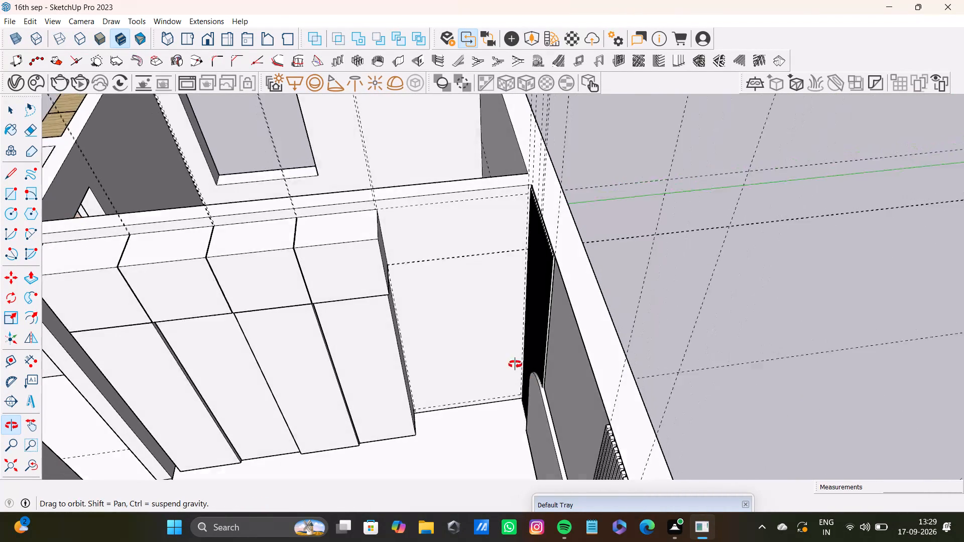
middle_click_drag(515, 364, 512, 361)
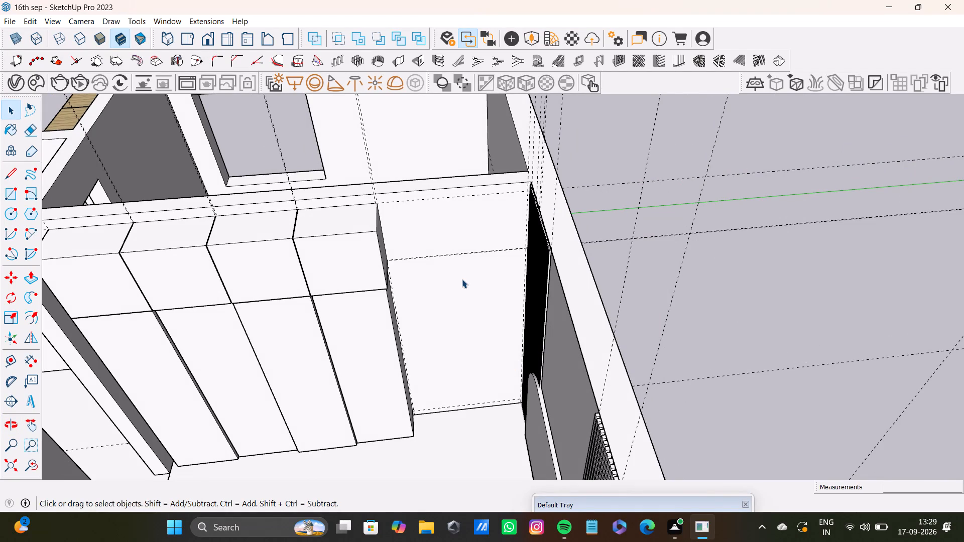
Push/Pull the exposed side face of the fourth tall lower panel outward by 1/2", flush with the box above.
scroll(419, 268, "up", 9)
middle_click_drag(495, 270, 432, 216)
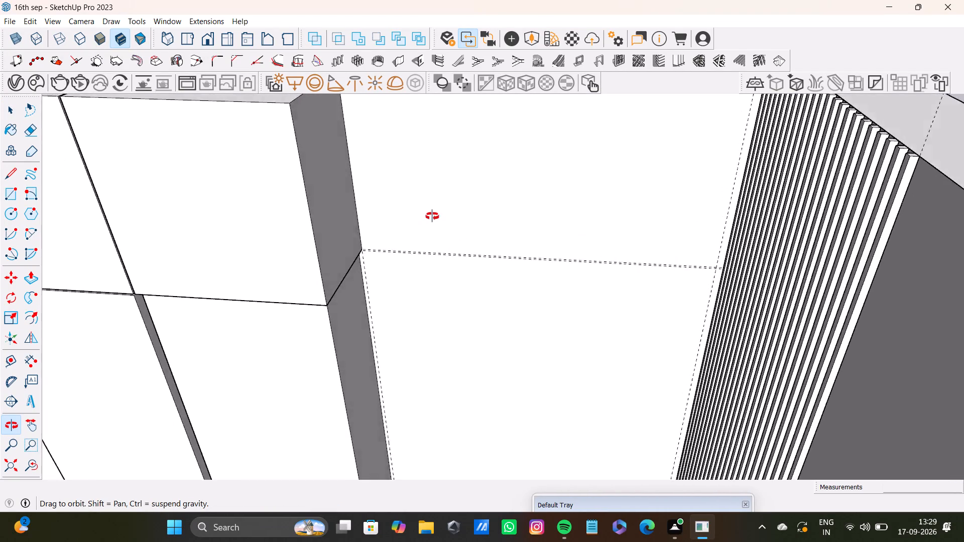
middle_click_drag(432, 216, 413, 199)
scroll(359, 277, "up", 7)
left_click(382, 326)
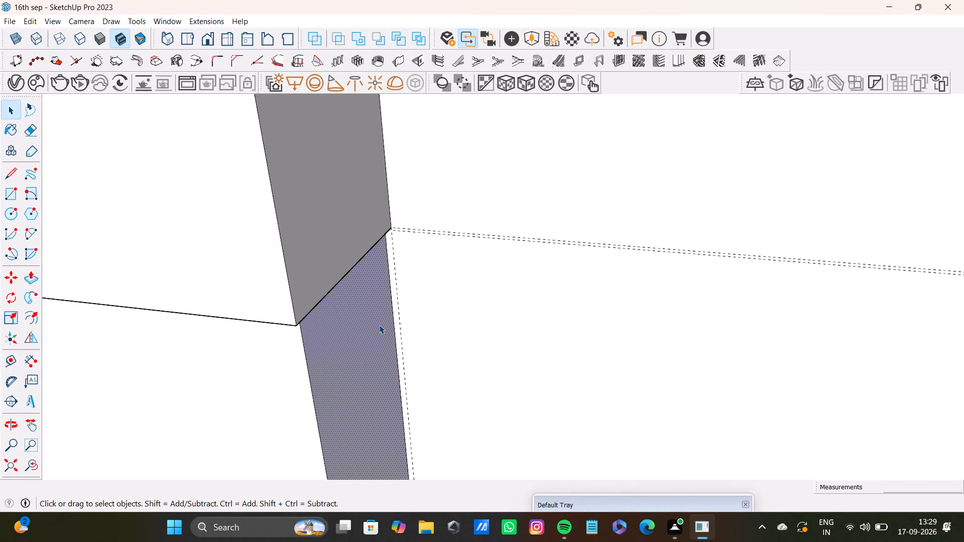
key("p")
left_click_drag(377, 321, 368, 232)
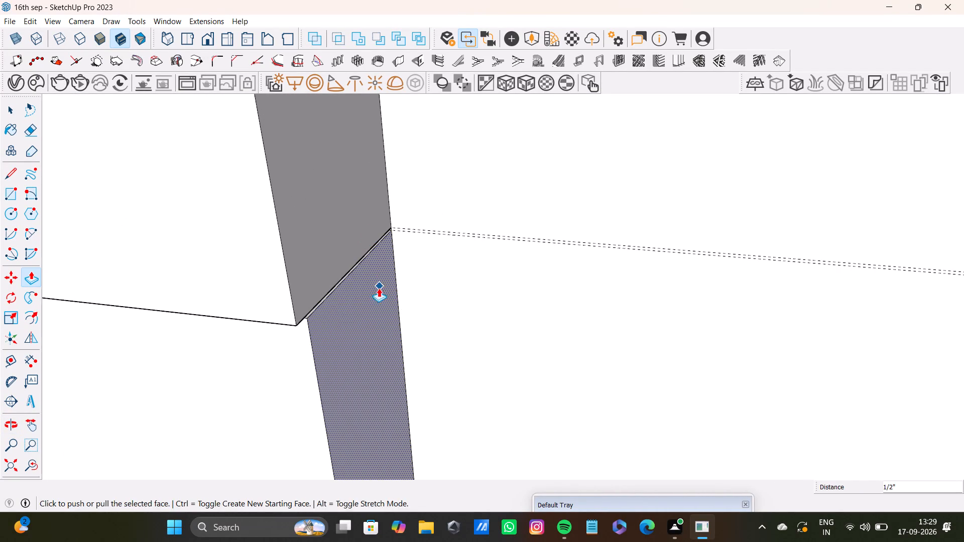
key("space")
Examine the joint between the fourth top-row box and the side of the tall panel below it.
scroll(299, 322, "up", 8)
middle_click_drag(375, 294, 451, 302)
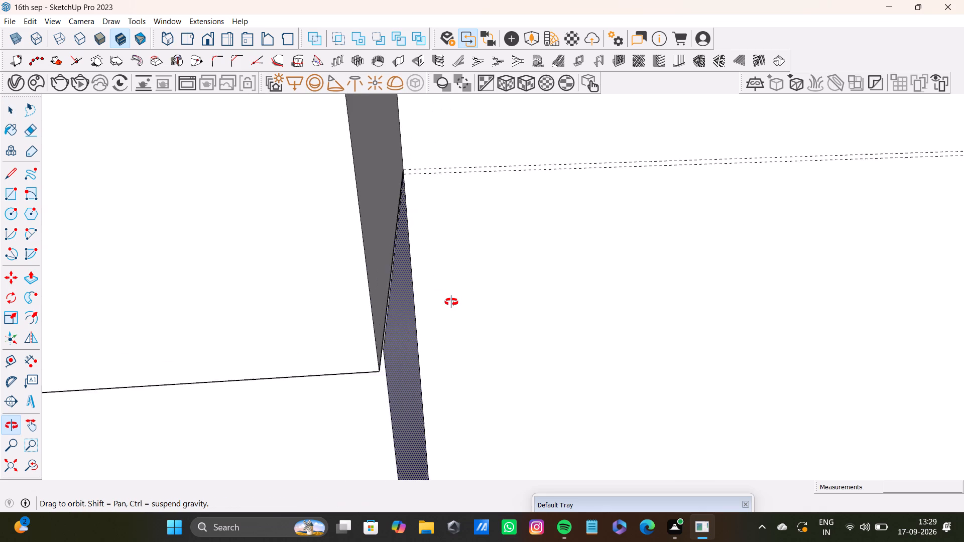
middle_click_drag(451, 302, 466, 340)
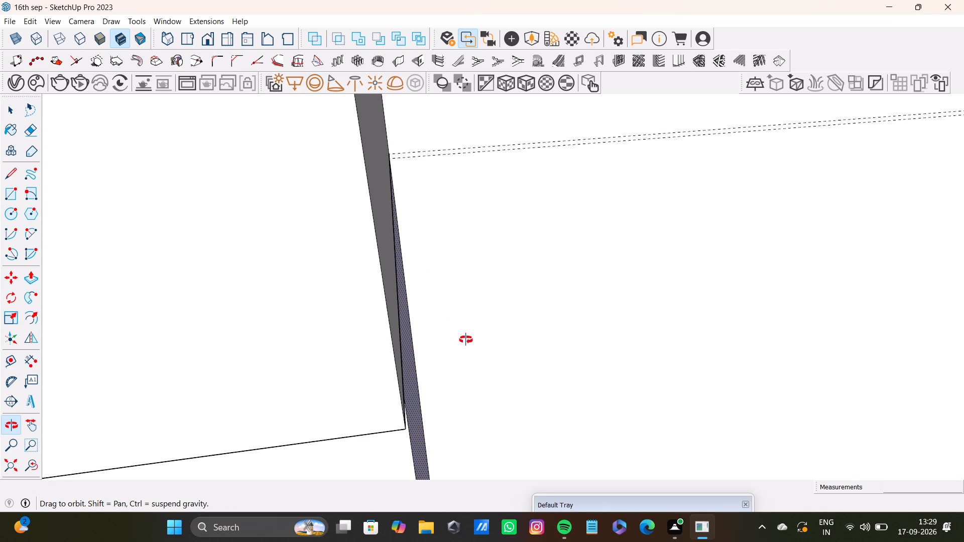
middle_click_drag(466, 340, 466, 342)
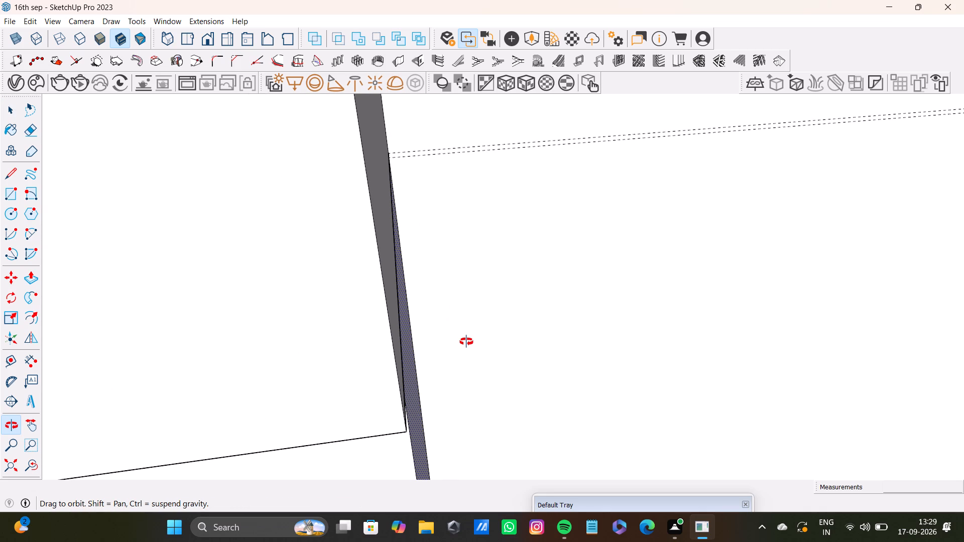
middle_click_drag(466, 342, 467, 342)
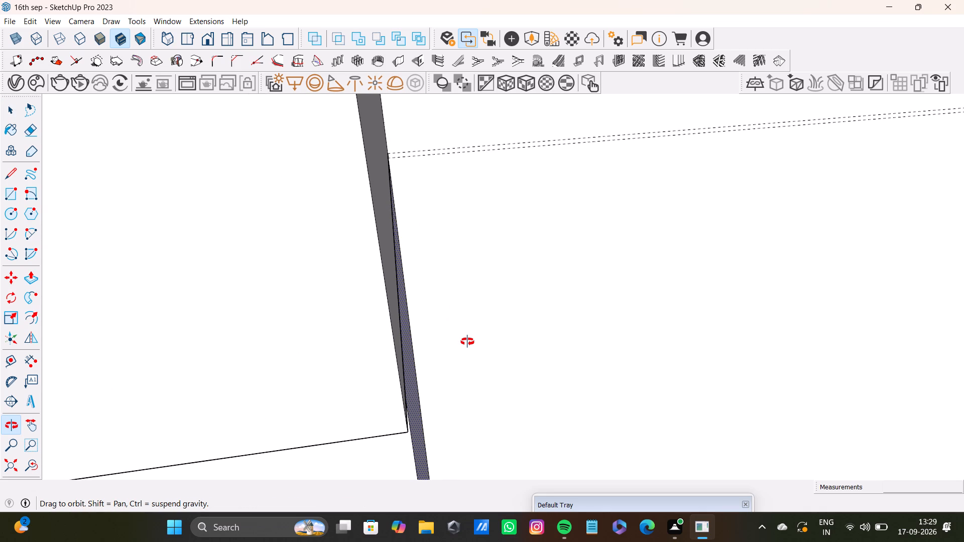
middle_click_drag(467, 342, 468, 343)
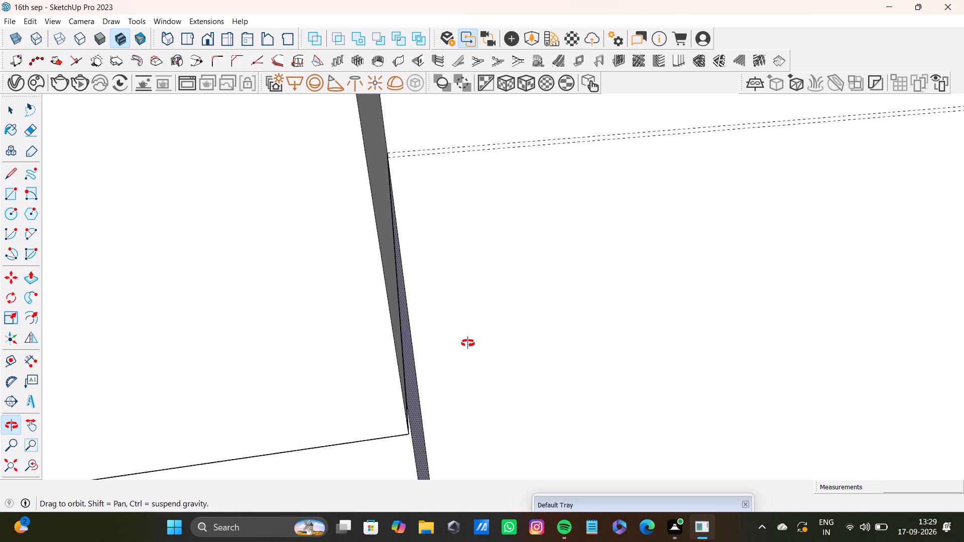
middle_click_drag(468, 343, 412, 388)
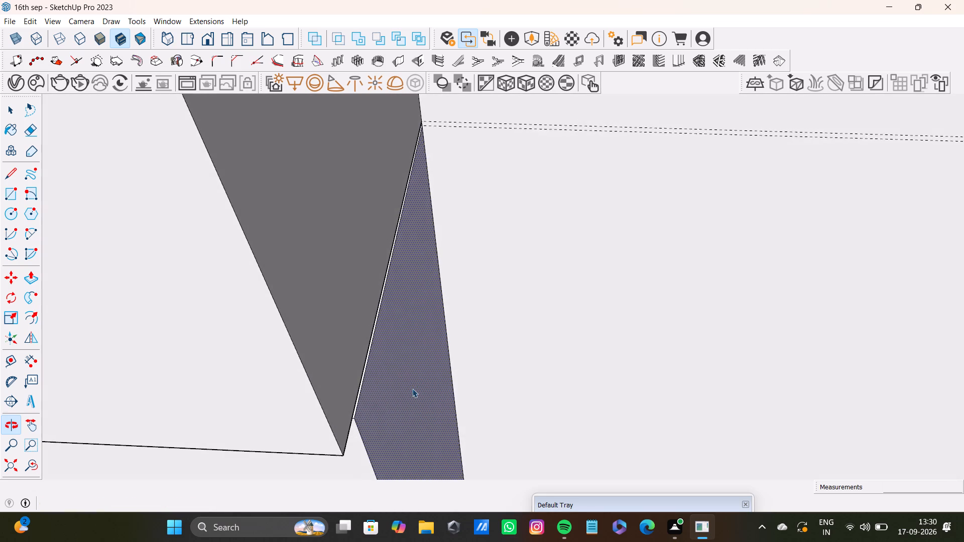
scroll(413, 388, "down", 17)
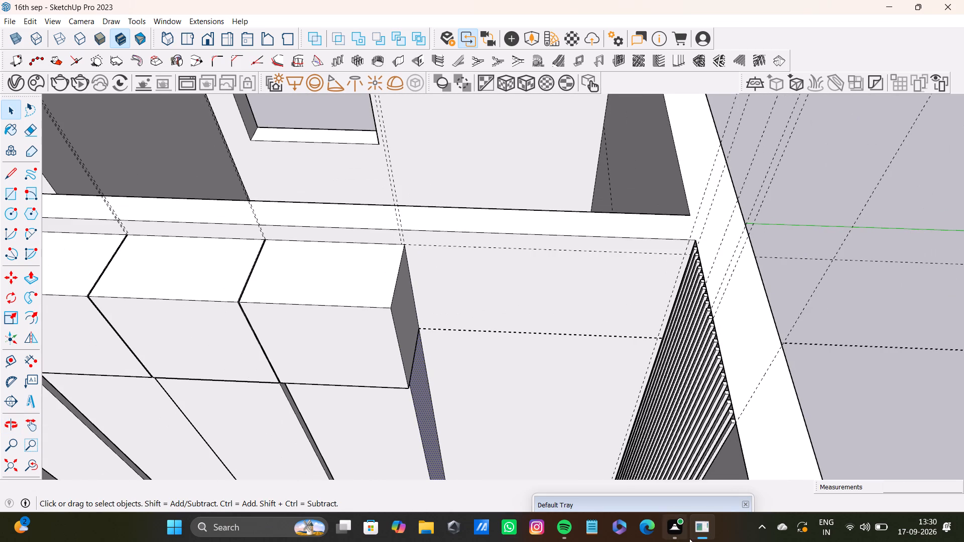
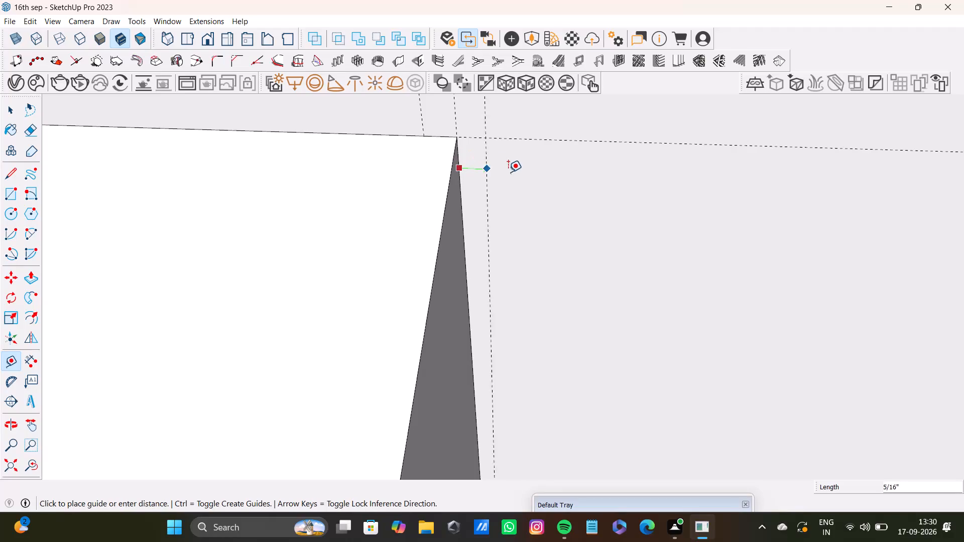
Place a vertical guide 0.4" from the fourth top-row box's side edge, toward the fluted panel.
key("0")
type(".4")
key("shift+quotedbl")
key("Return")
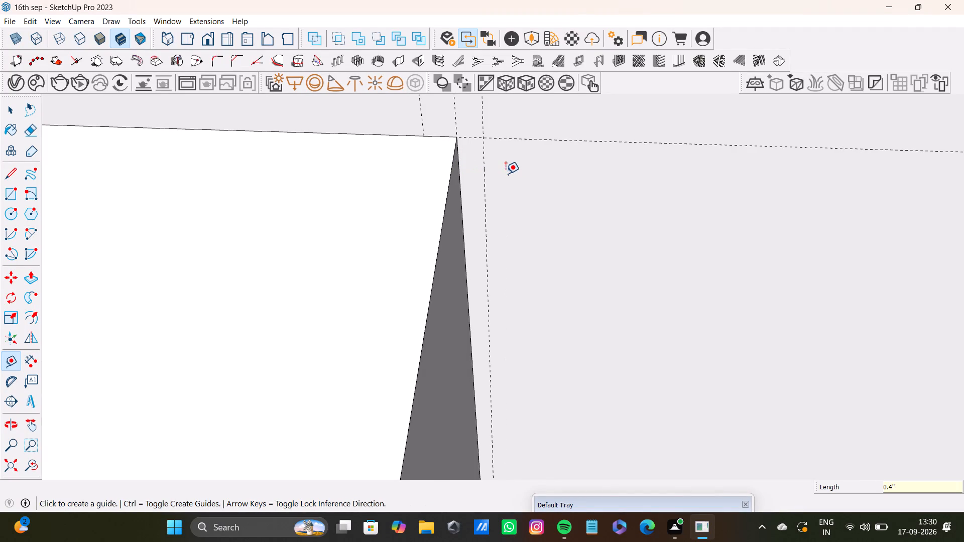
key("space")
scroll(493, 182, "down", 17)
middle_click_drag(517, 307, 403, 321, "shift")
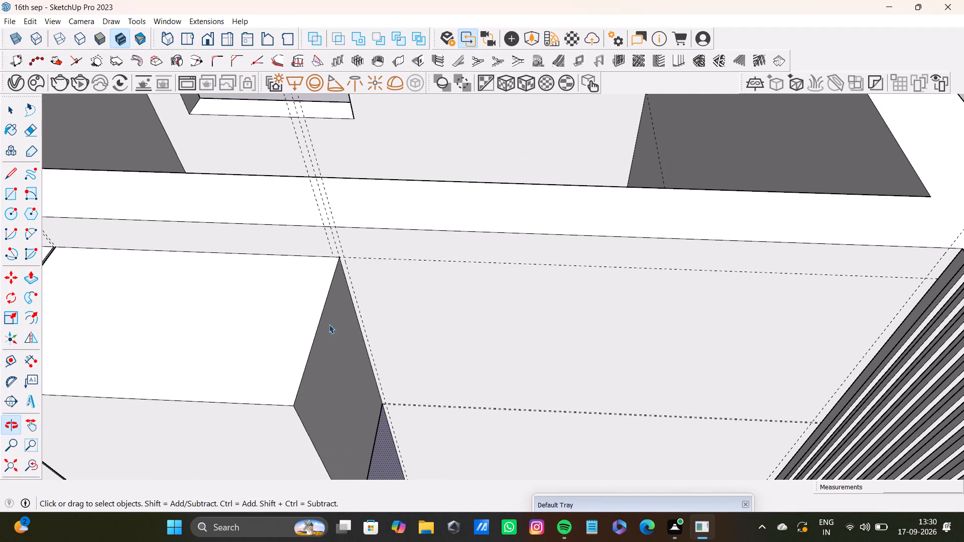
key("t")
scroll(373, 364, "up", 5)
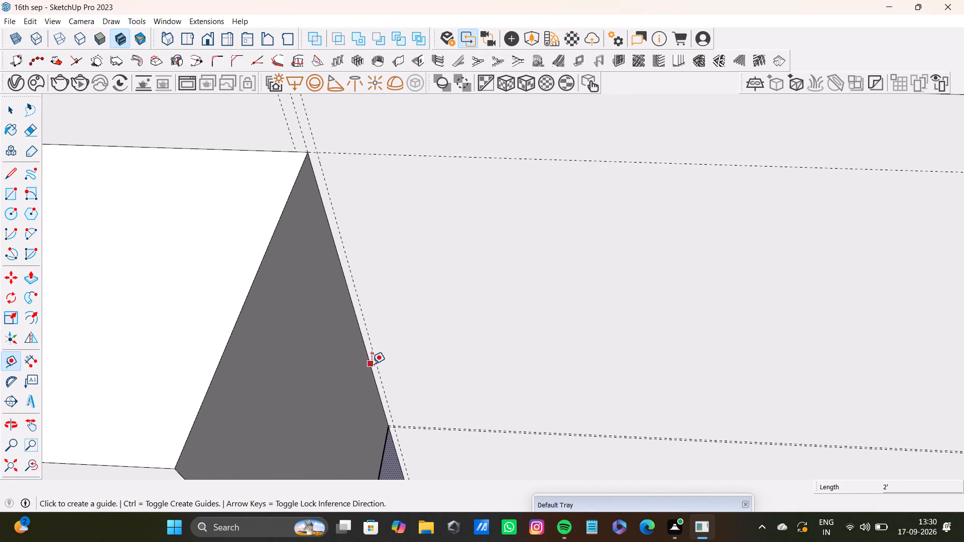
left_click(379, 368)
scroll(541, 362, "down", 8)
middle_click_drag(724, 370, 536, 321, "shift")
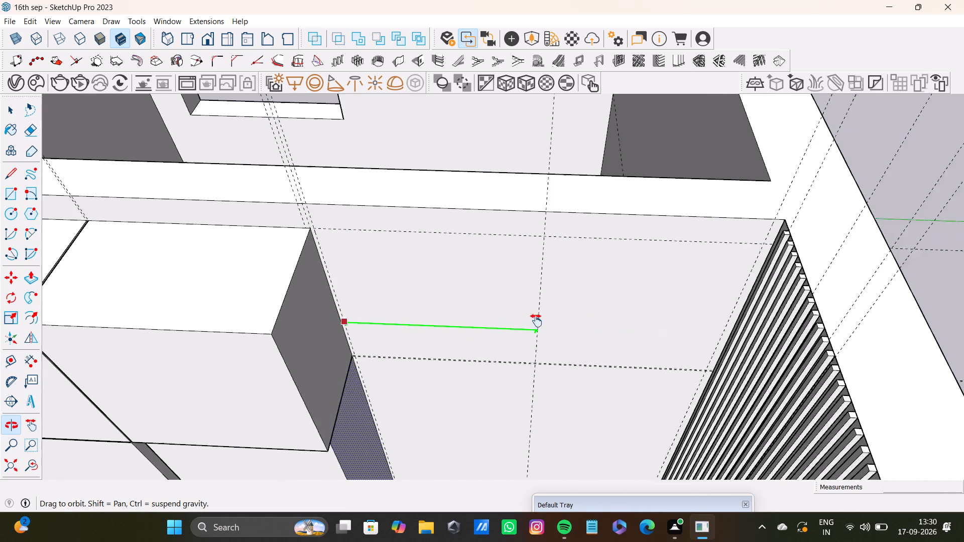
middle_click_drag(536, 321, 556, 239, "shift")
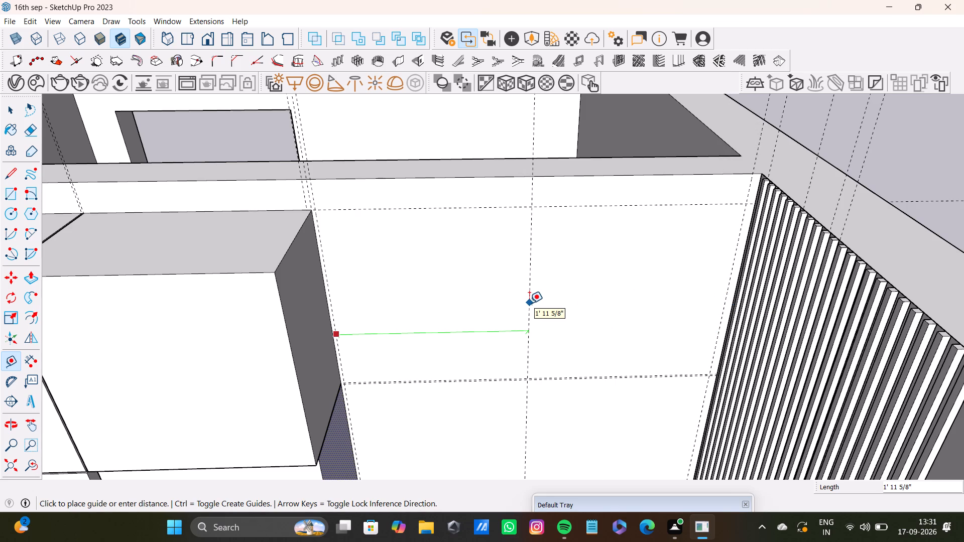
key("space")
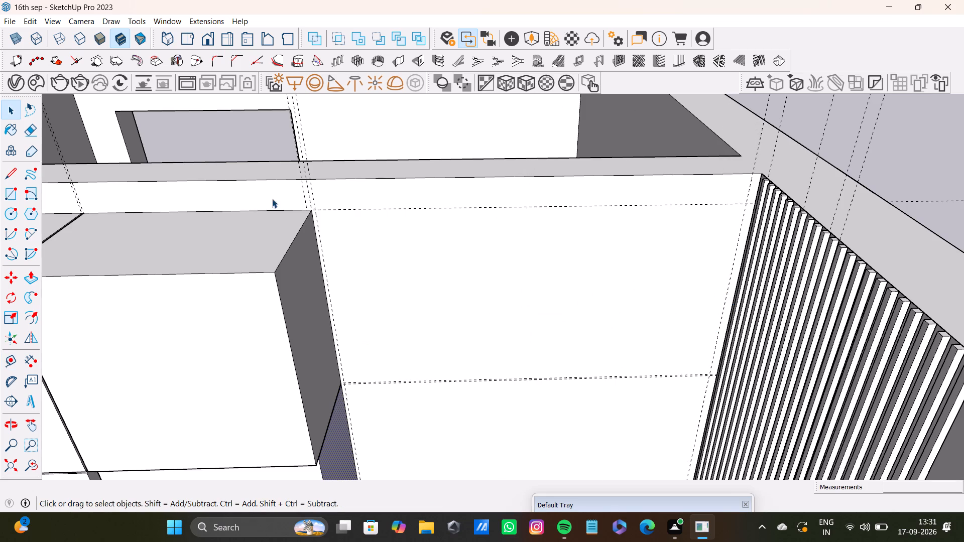
Draw a rectangle between the guides on the bare wall section from the fourth top-row box to the fluted panel.
key("r")
scroll(330, 228, "up", 7)
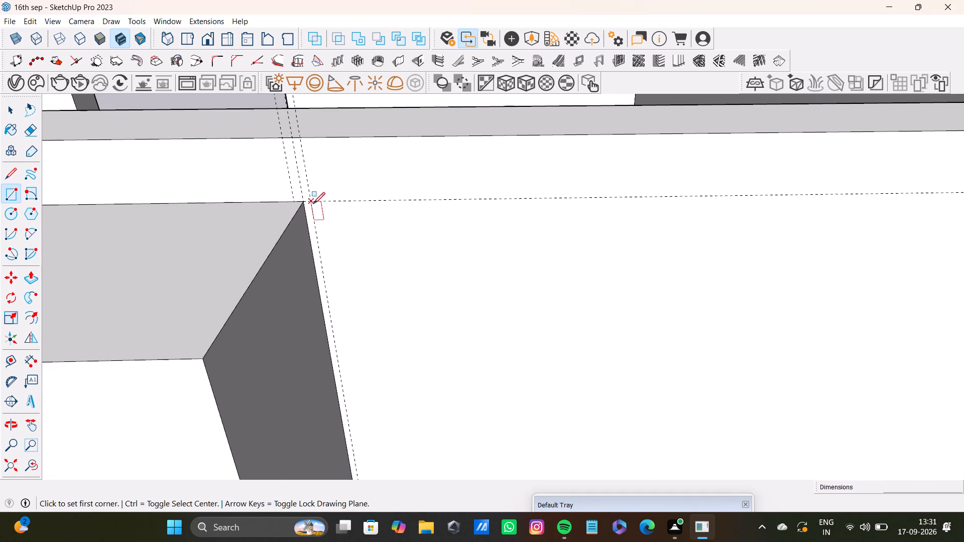
left_click(315, 203)
key("space")
key("r")
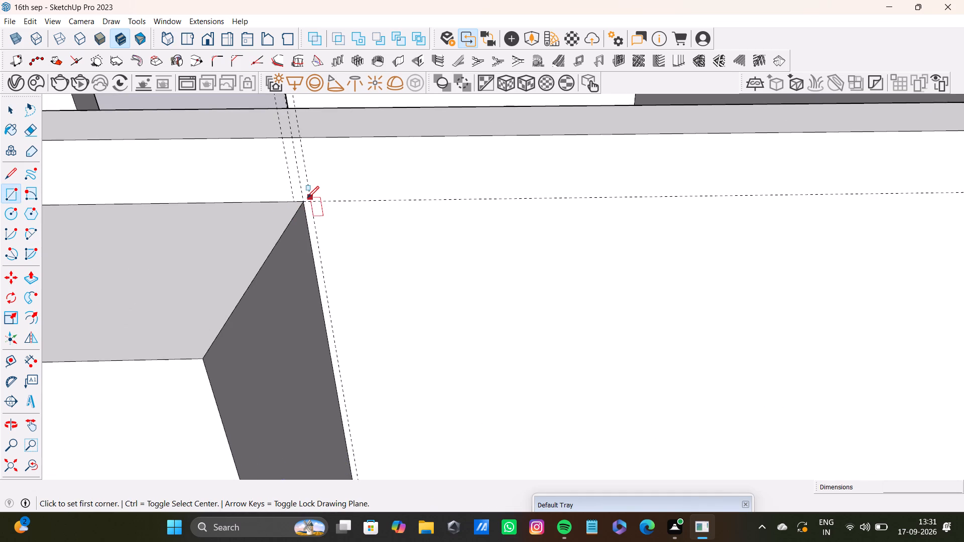
left_click(313, 201)
scroll(554, 313, "down", 8)
middle_click_drag(632, 341, 555, 314, "shift")
scroll(567, 338, "up", 8)
middle_click_drag(661, 374, 603, 288, "shift")
scroll(692, 294, "up", 6)
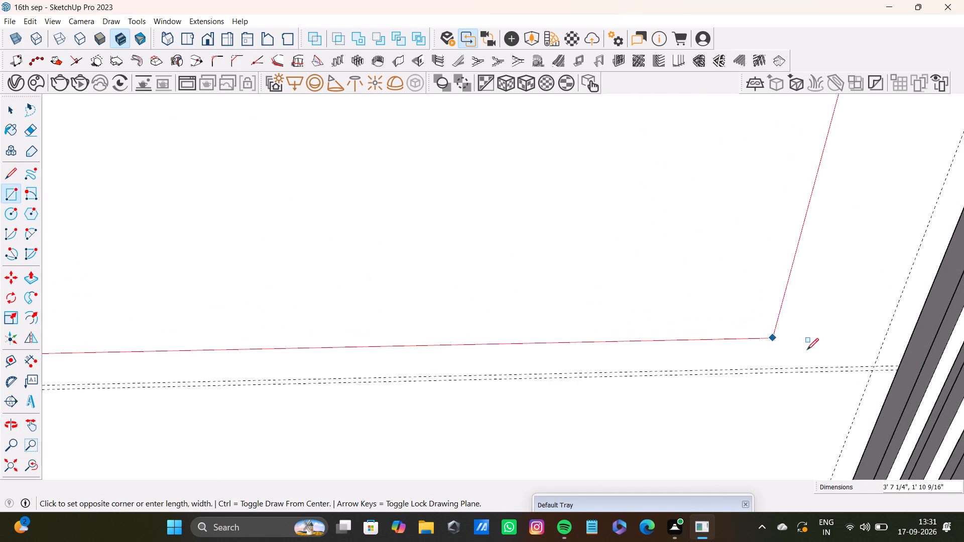
left_click(872, 365)
Push/Pull the new top-row rectangle out about 1' 2", flush with the front of the fourth box.
scroll(594, 304, "down", 14)
middle_click_drag(429, 287, 438, 309)
middle_click_drag(438, 309, 439, 320)
key("p")
left_click_drag(240, 244, 200, 255)
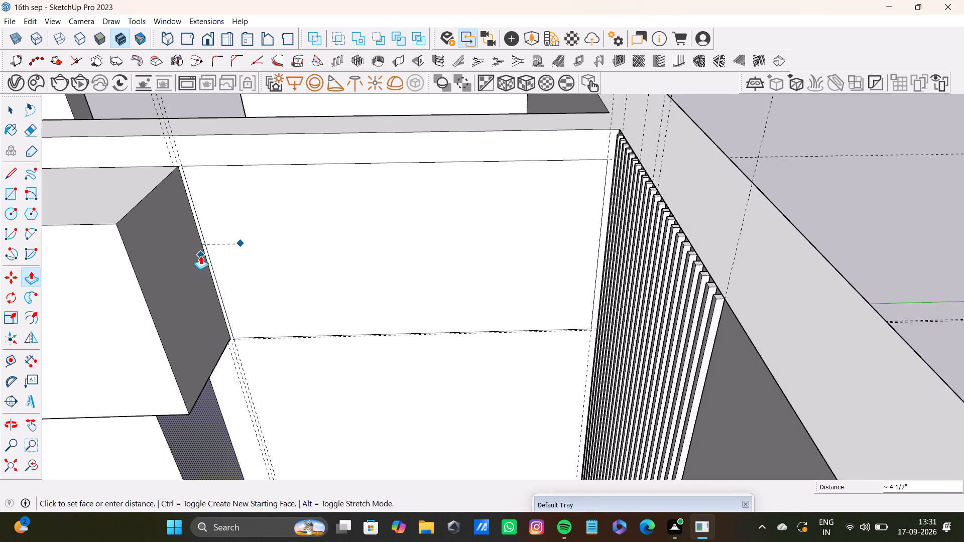
left_click_drag(200, 255, 228, 349)
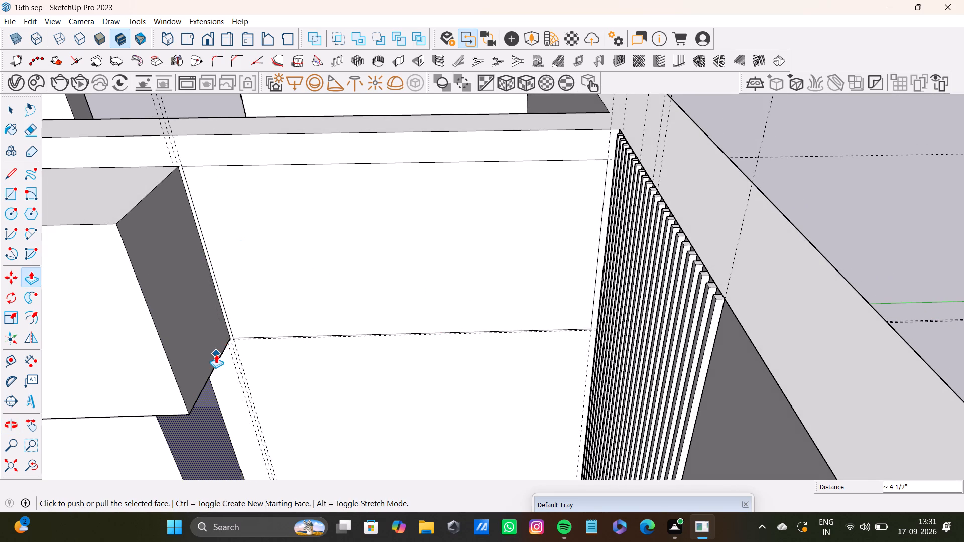
key("ctrl+z")
left_click(240, 257)
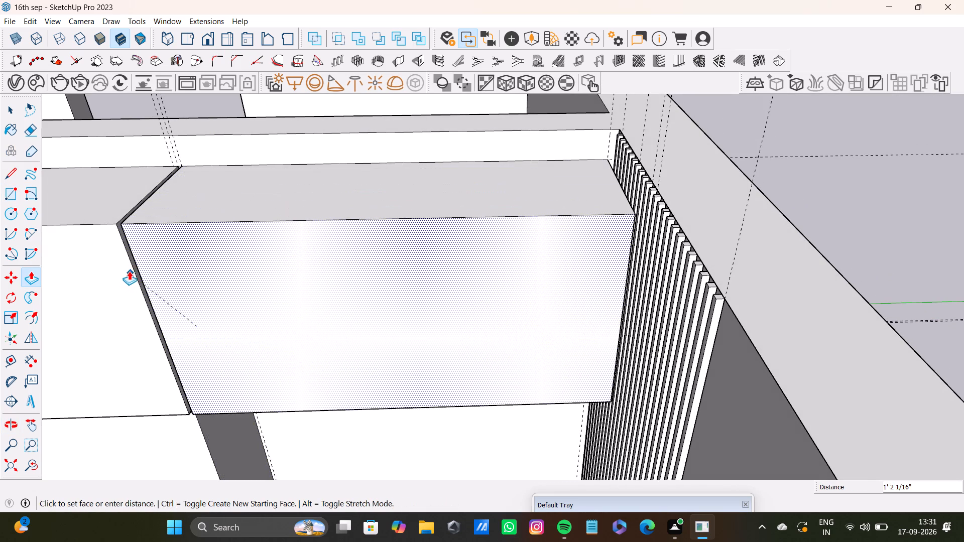
left_click(126, 268)
Push/Pull the fifth box's narrow side face 5/16" toward the fourth top-row box.
scroll(122, 250, "down", 3)
middle_click_drag(122, 226, 262, 259, "shift")
scroll(281, 259, "up", 8)
middle_click_drag(243, 252, 364, 257)
scroll(341, 232, "up", 8)
left_click_drag(334, 230, 323, 233)
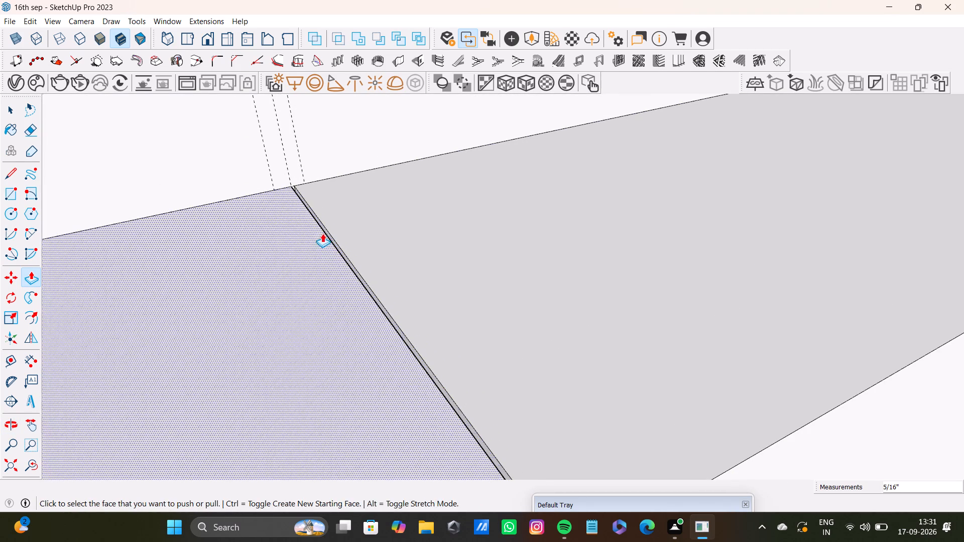
key("space")
Examine the fifth top-row box where it meets the fluted panel and the bare wall section below it.
scroll(334, 239, "down", 19)
middle_click_drag(403, 293, 281, 331)
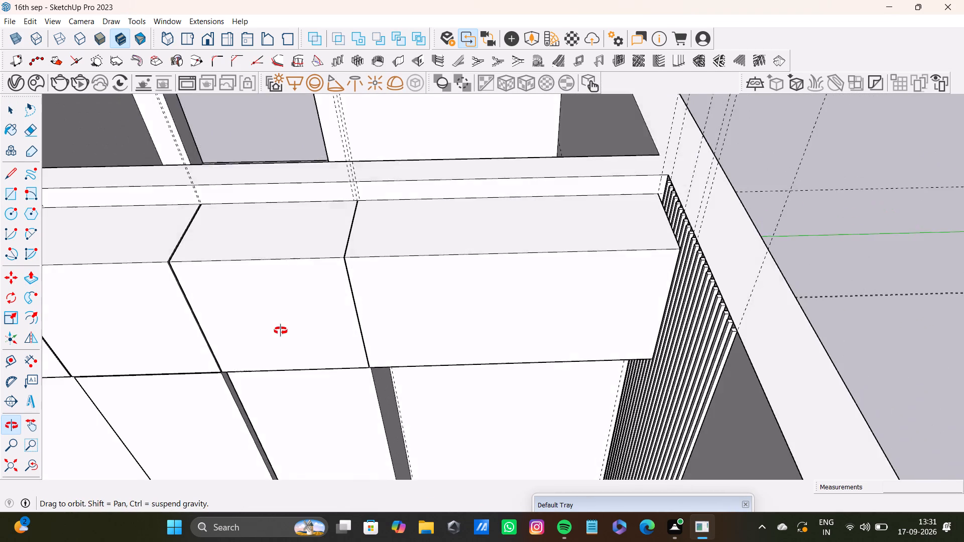
middle_click_drag(281, 331, 284, 329)
scroll(648, 203, "up", 4)
middle_click_drag(673, 193, 559, 226, "shift")
middle_click_drag(586, 273, 624, 270)
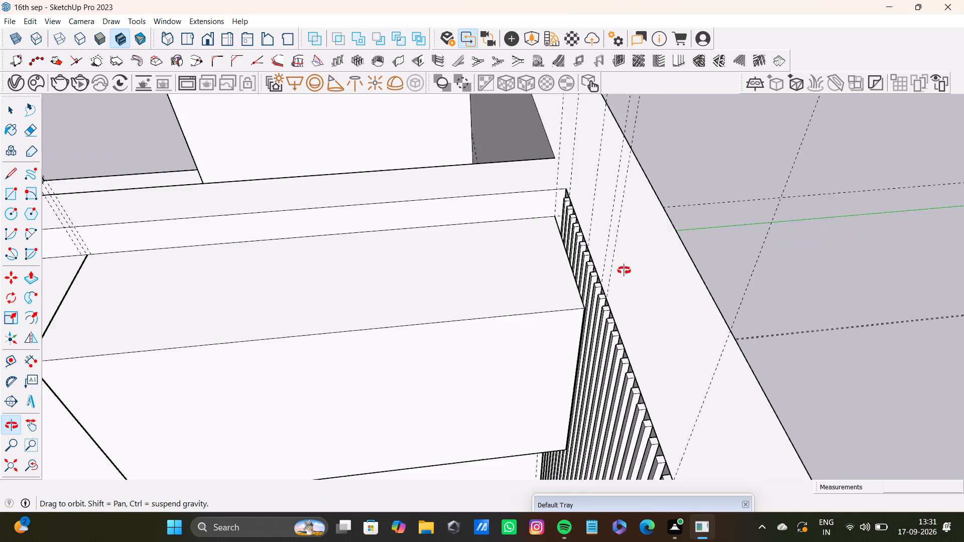
middle_click_drag(624, 270, 860, 191)
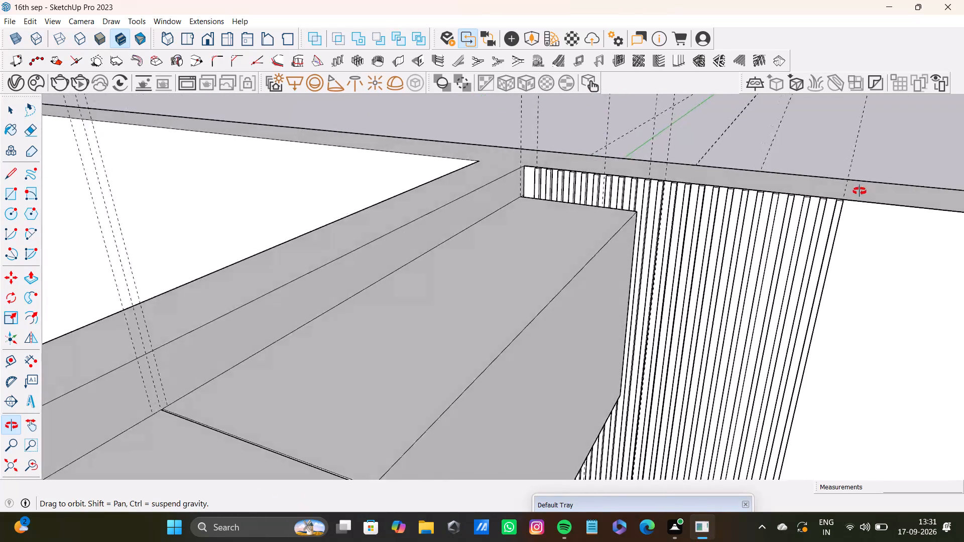
middle_click_drag(860, 191, 791, 325)
scroll(771, 319, "down", 3, "shift")
middle_click_drag(743, 296, 591, 90, "shift")
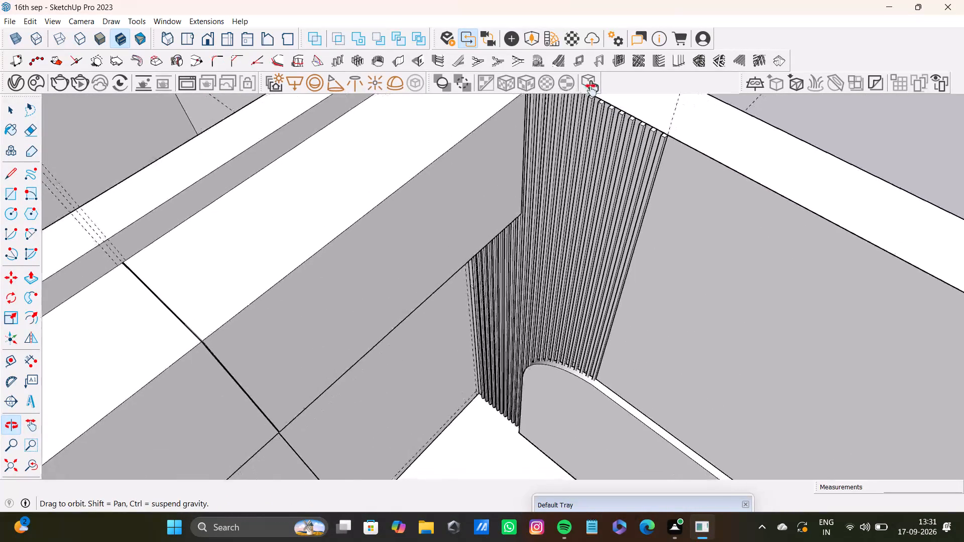
middle_click_drag(591, 90, 591, 88, "shift")
middle_click_drag(621, 222, 439, 131)
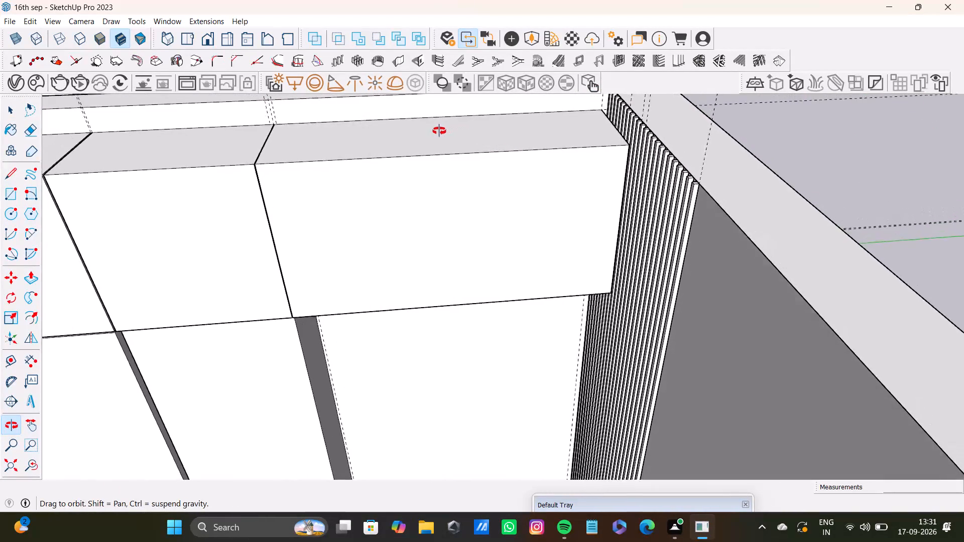
middle_click_drag(439, 131, 506, 216)
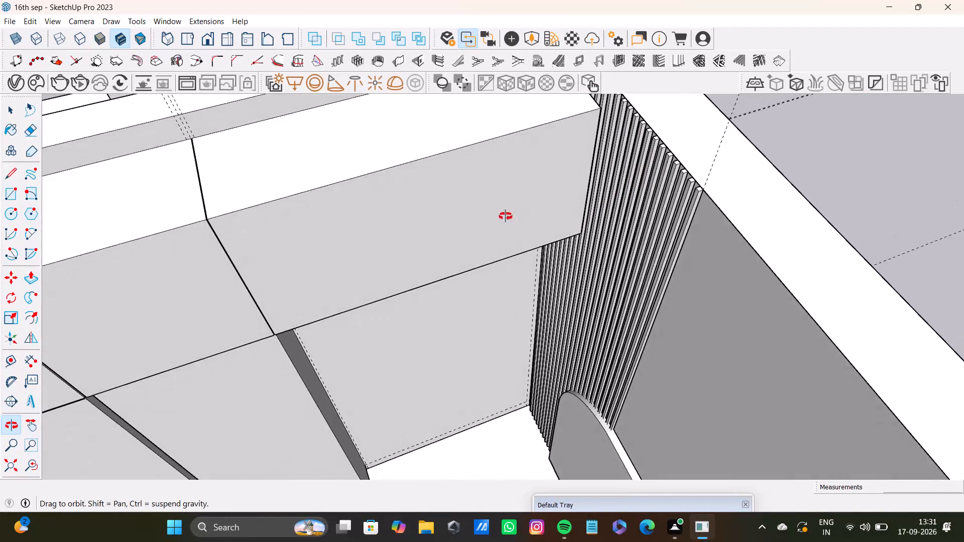
middle_click_drag(506, 216, 426, 206)
scroll(408, 294, "down", 4)
middle_click_drag(478, 359, 481, 322)
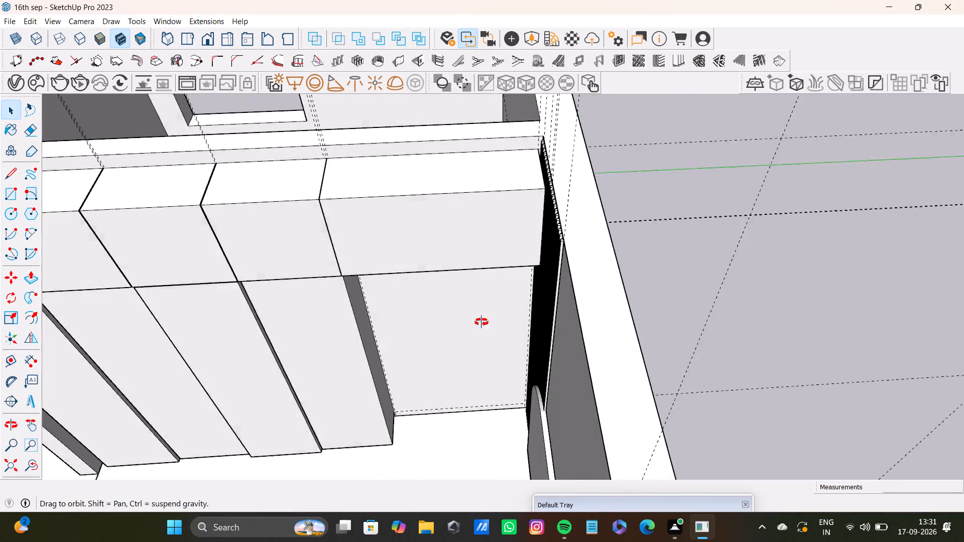
middle_click_drag(481, 322, 514, 291)
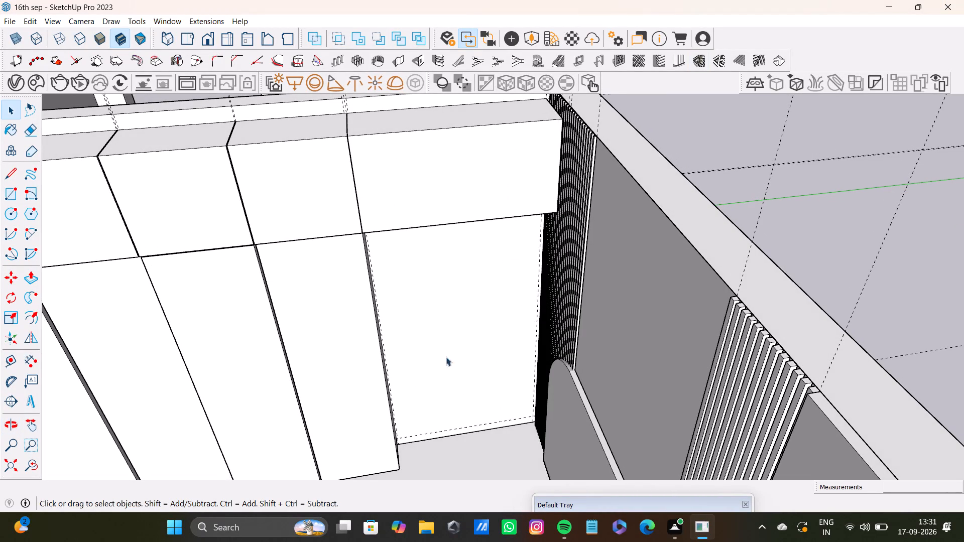
middle_click_drag(449, 386, 600, 350)
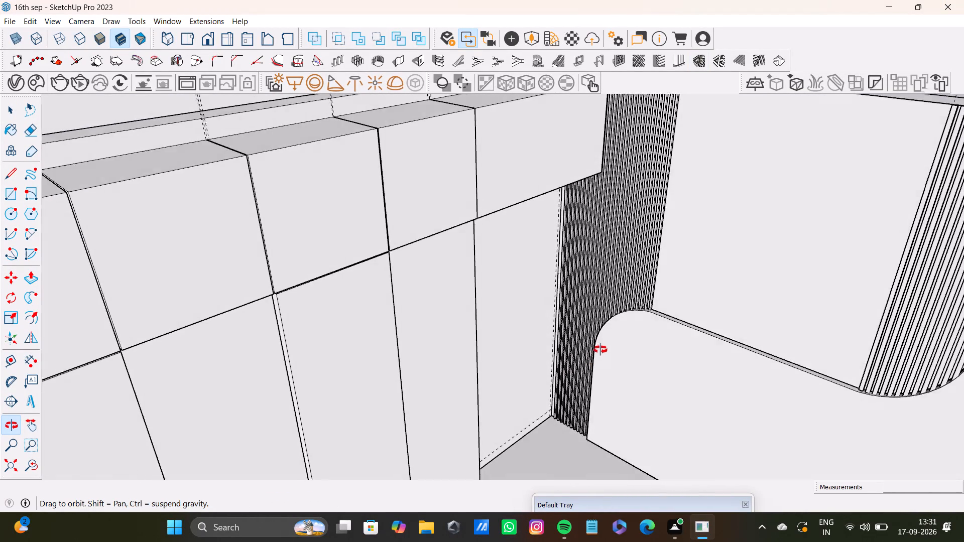
middle_click_drag(600, 350, 465, 311)
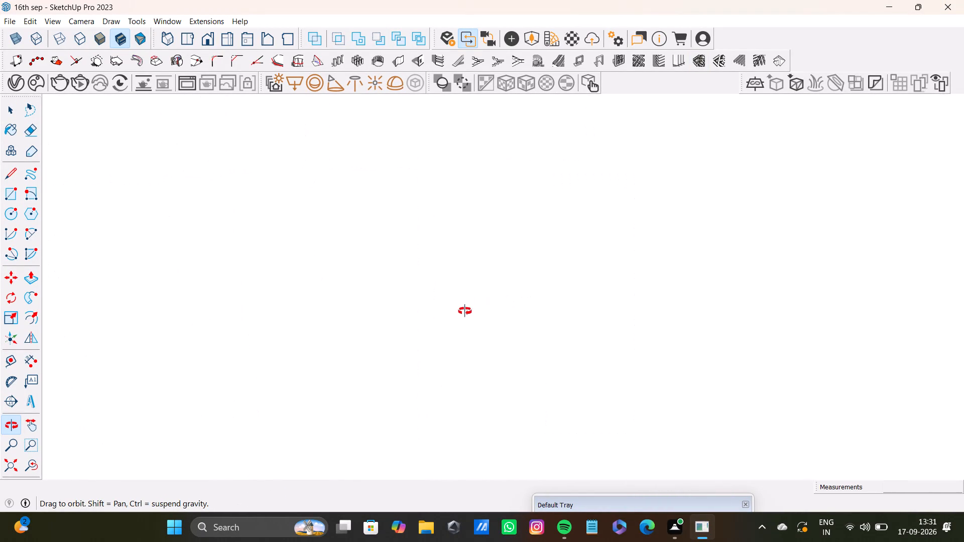
middle_click_drag(465, 311, 409, 396)
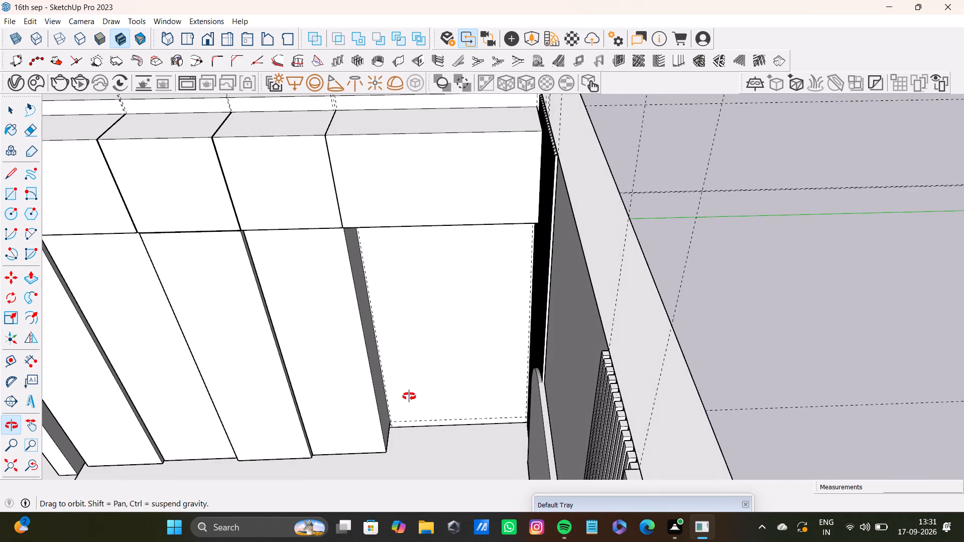
middle_click_drag(409, 396, 407, 396)
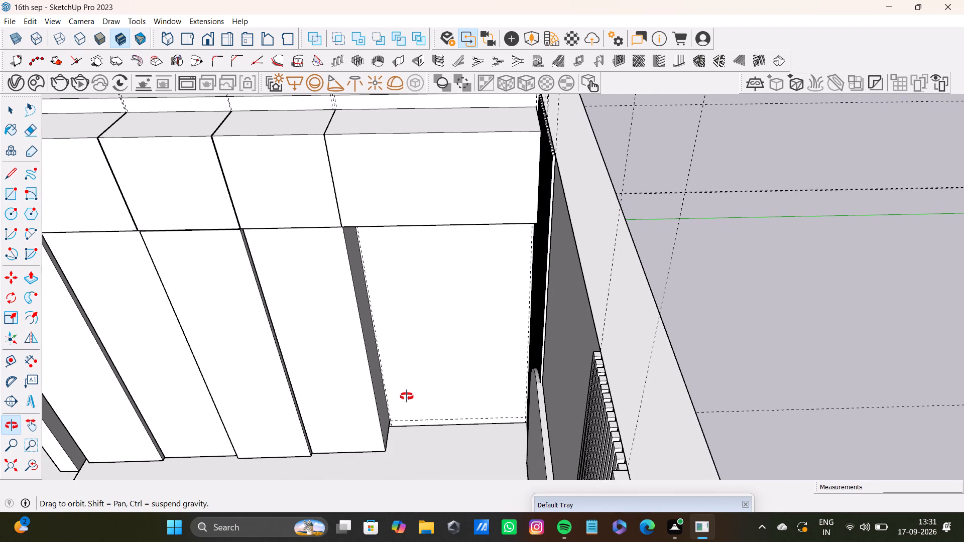
middle_click_drag(407, 396, 416, 417)
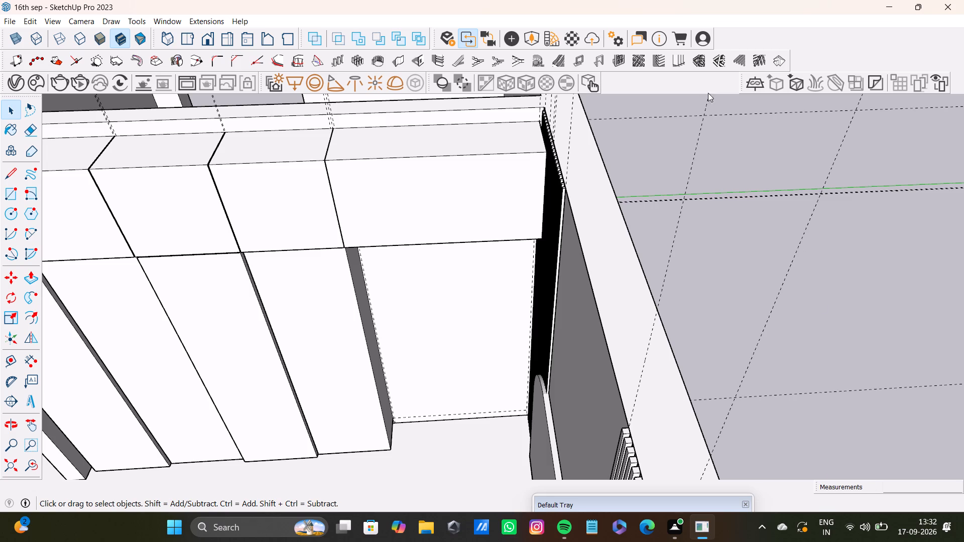
Examine the whole row of storage units within the room and the guided bare wall area under the fifth box.
scroll(445, 325, "down", 4)
middle_click_drag(445, 326, 495, 376, "shift")
scroll(385, 283, "up", 9)
middle_click_drag(515, 318, 500, 402)
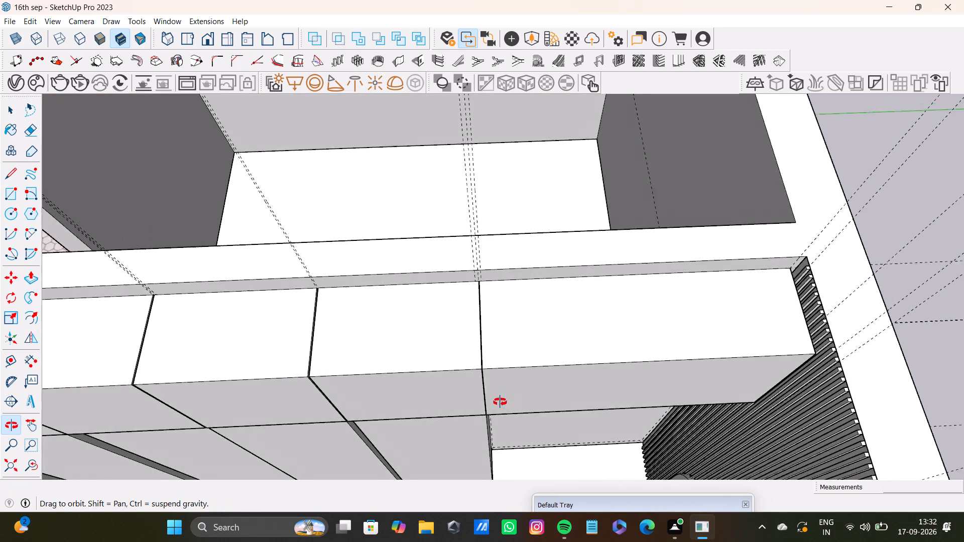
middle_click_drag(500, 402, 495, 254)
scroll(496, 371, "down", 8)
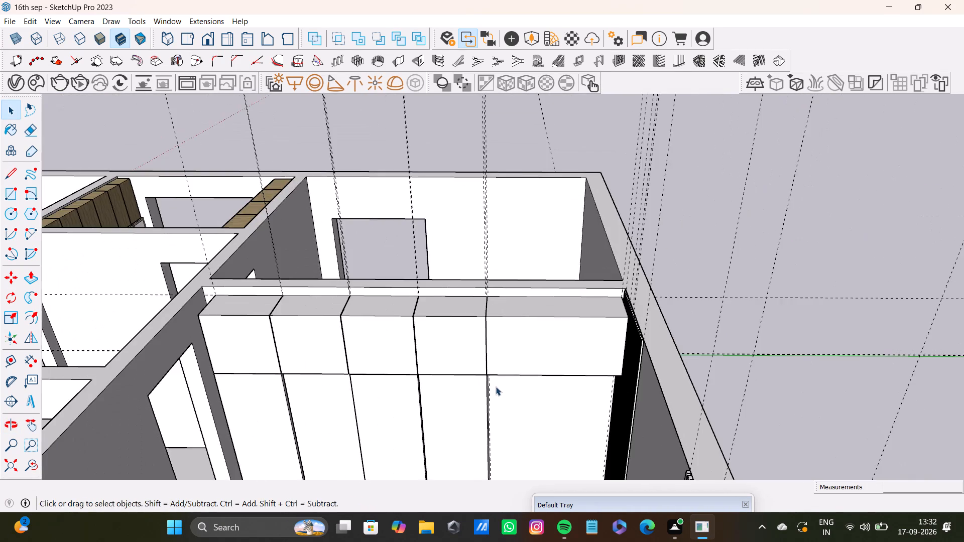
middle_click_drag(496, 387, 362, 453)
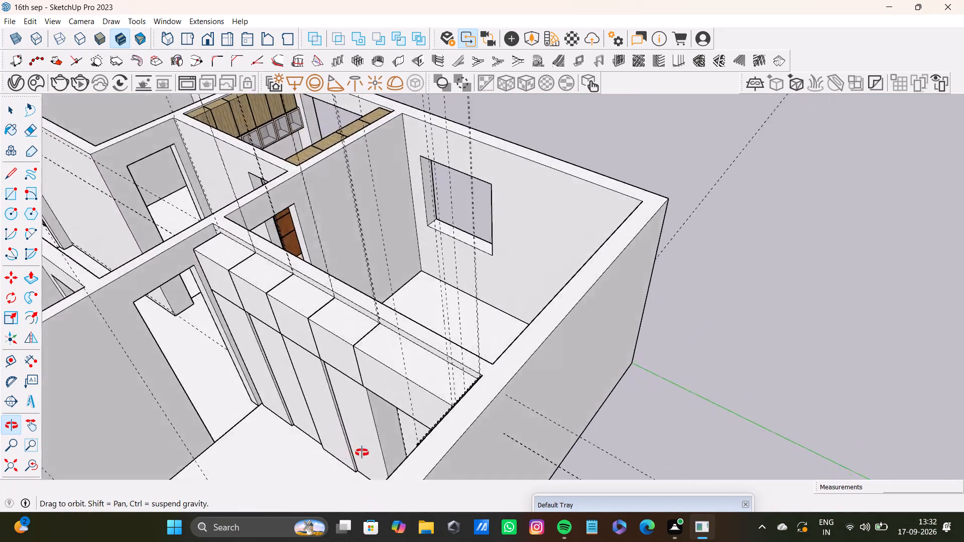
middle_click_drag(362, 453, 517, 408)
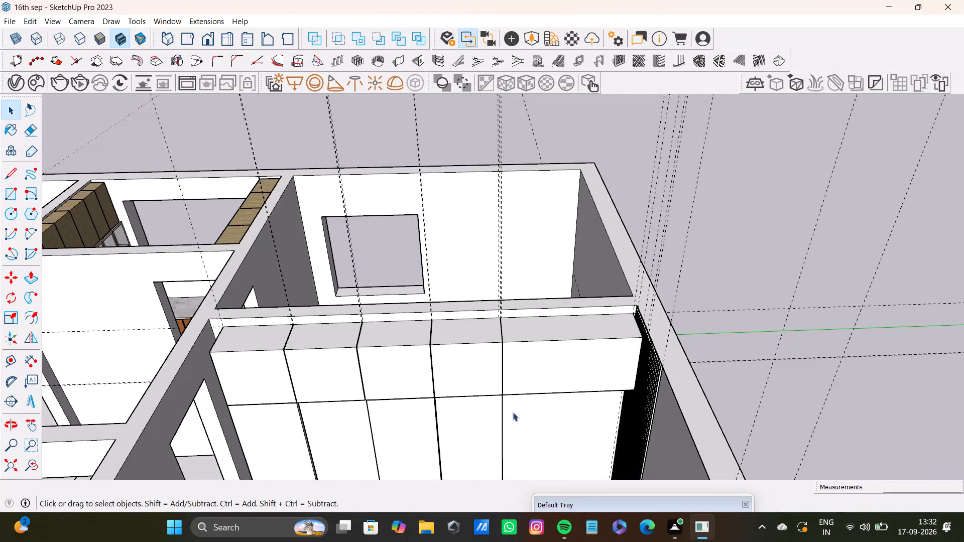
scroll(532, 431, "down", 4)
middle_click_drag(534, 430, 654, 468)
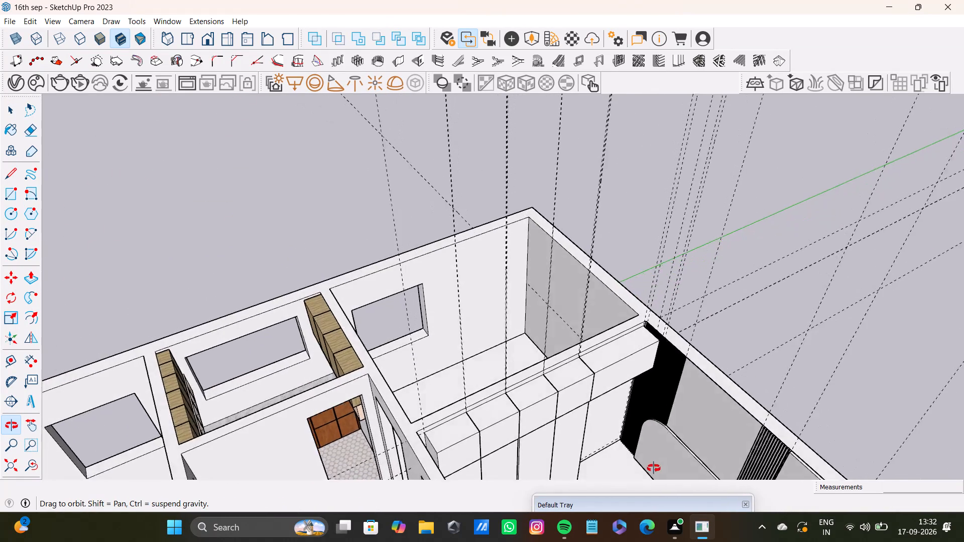
middle_click_drag(654, 468, 459, 493)
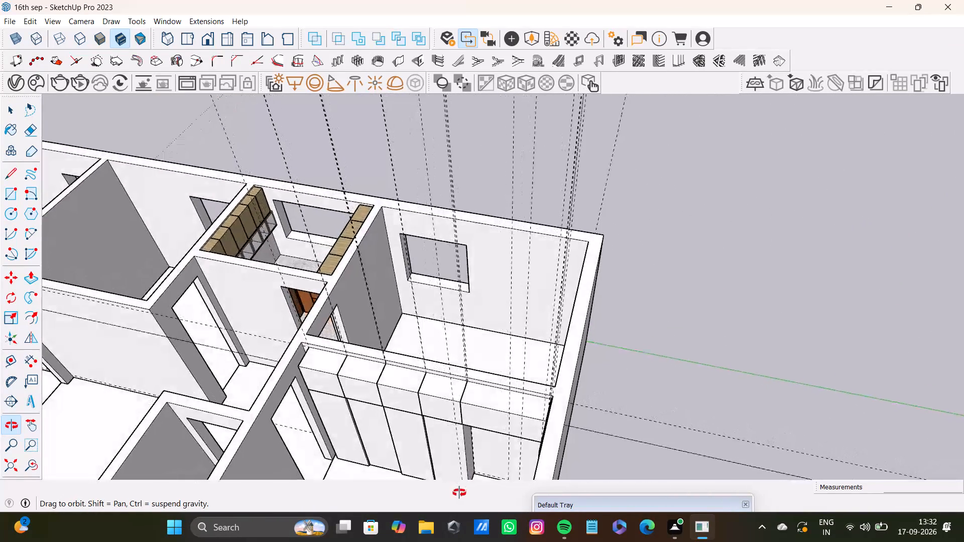
middle_click_drag(459, 493, 535, 468)
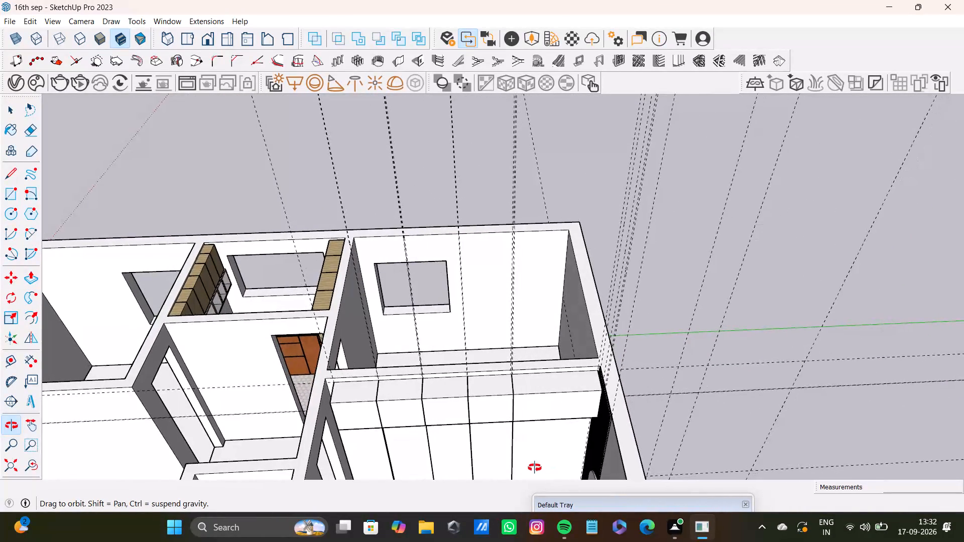
middle_click_drag(535, 468, 492, 322)
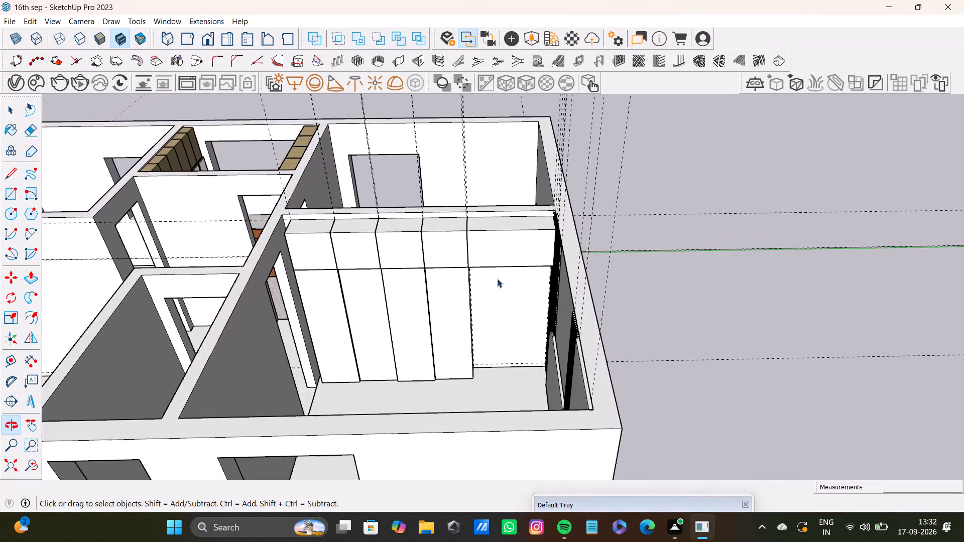
scroll(497, 277, "up", 8)
middle_click_drag(495, 288, 498, 282)
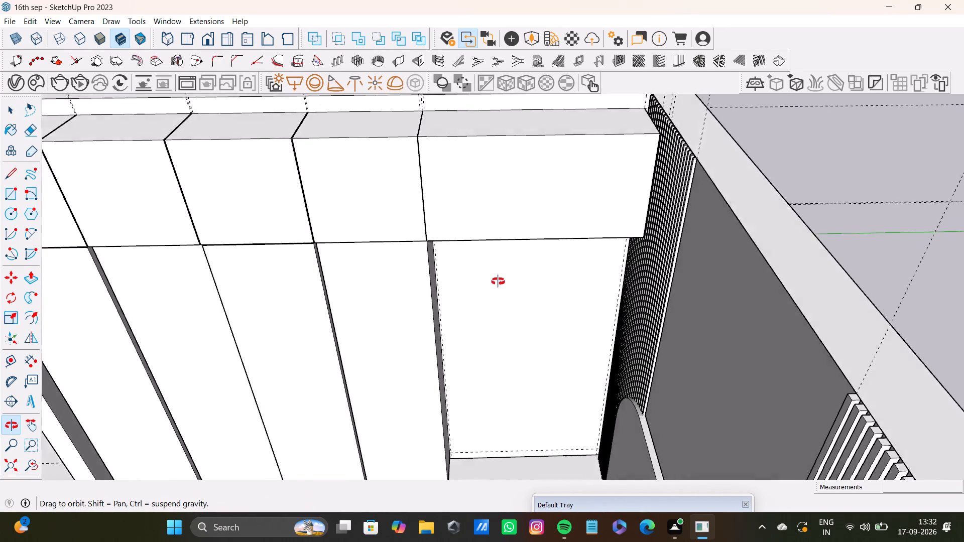
middle_click_drag(498, 282, 457, 305)
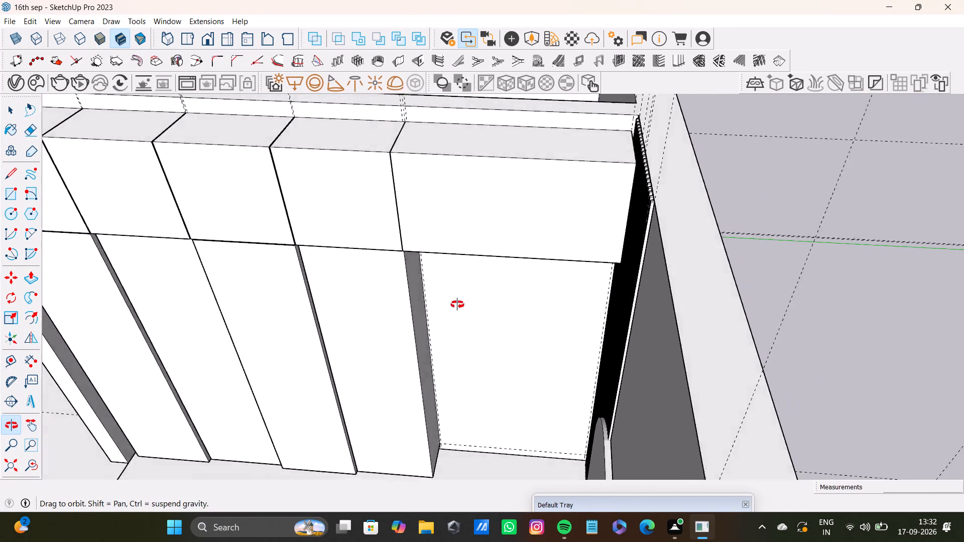
middle_click_drag(457, 305, 560, 363)
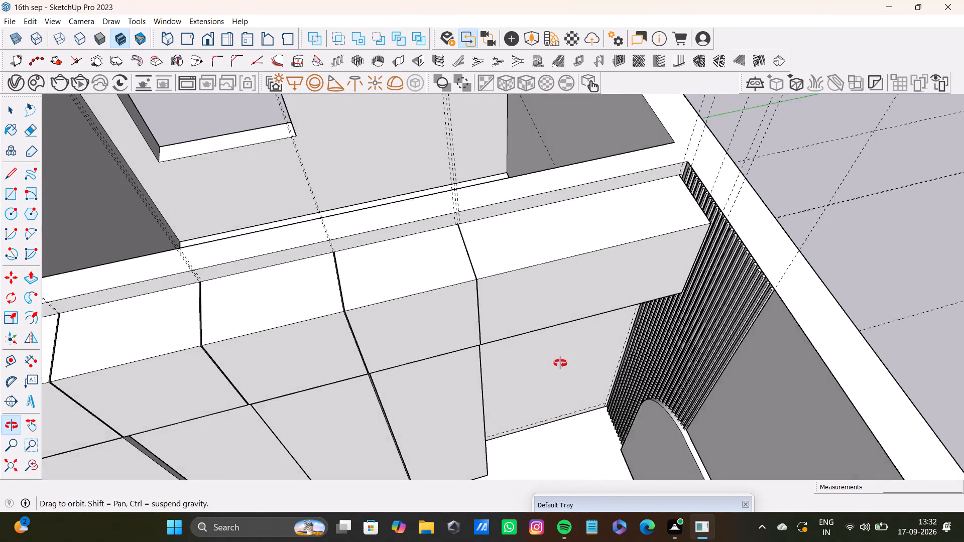
middle_click_drag(560, 363, 535, 230)
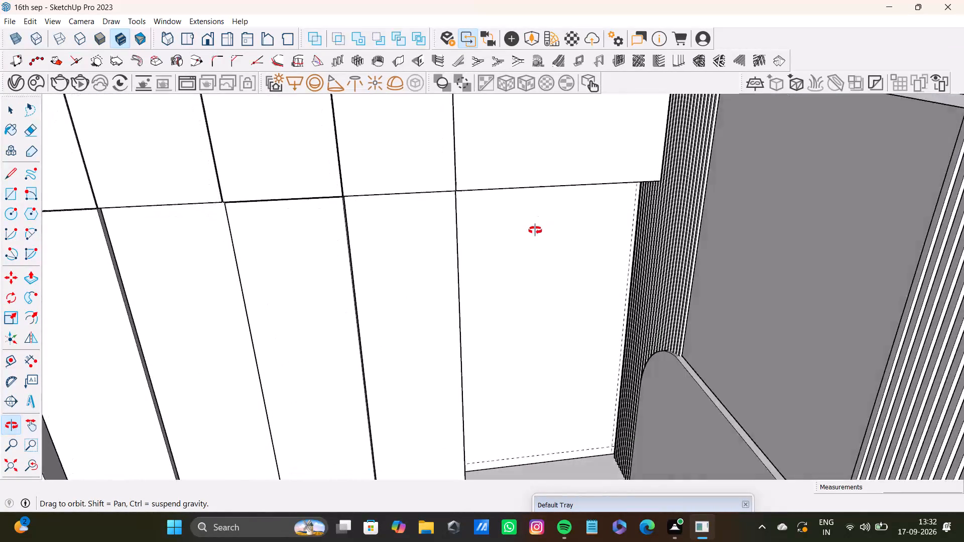
middle_click_drag(535, 230, 512, 231)
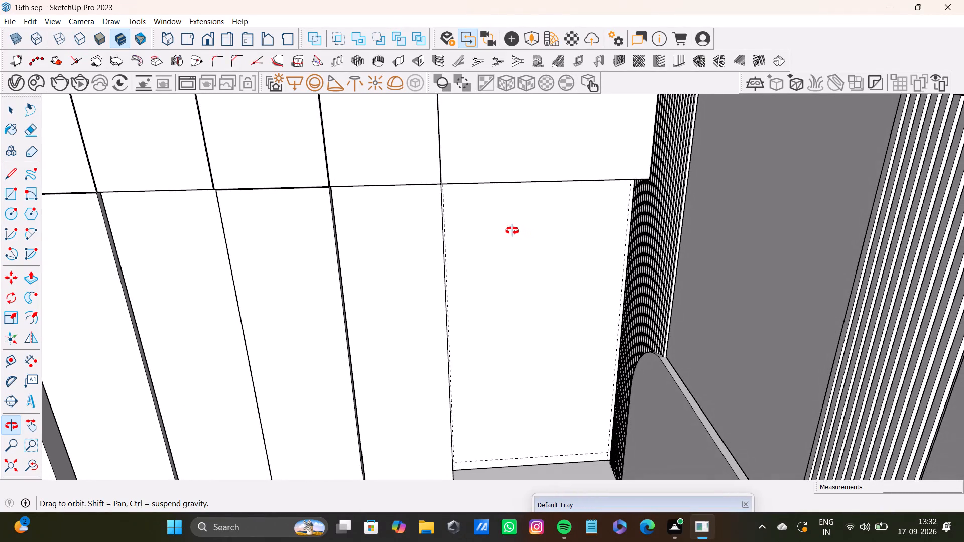
middle_click_drag(512, 231, 512, 231)
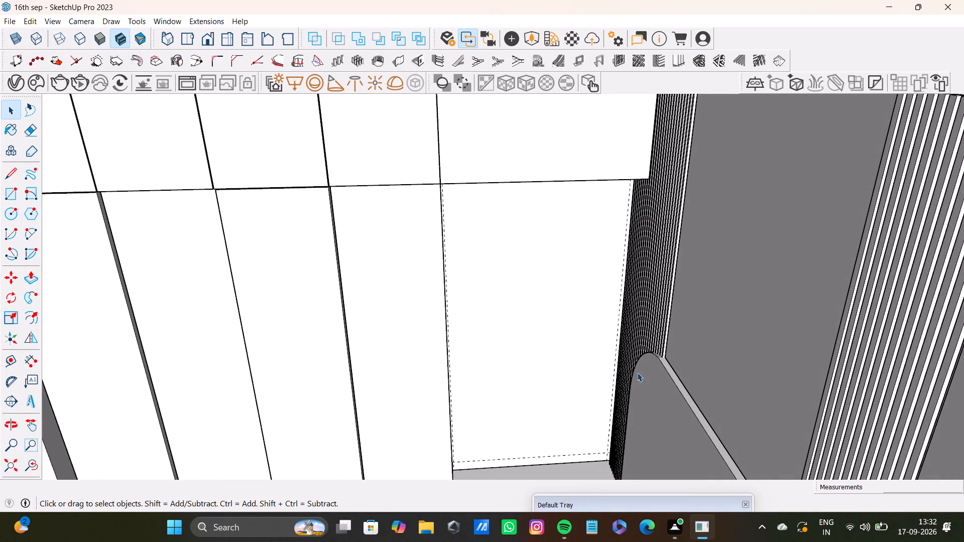
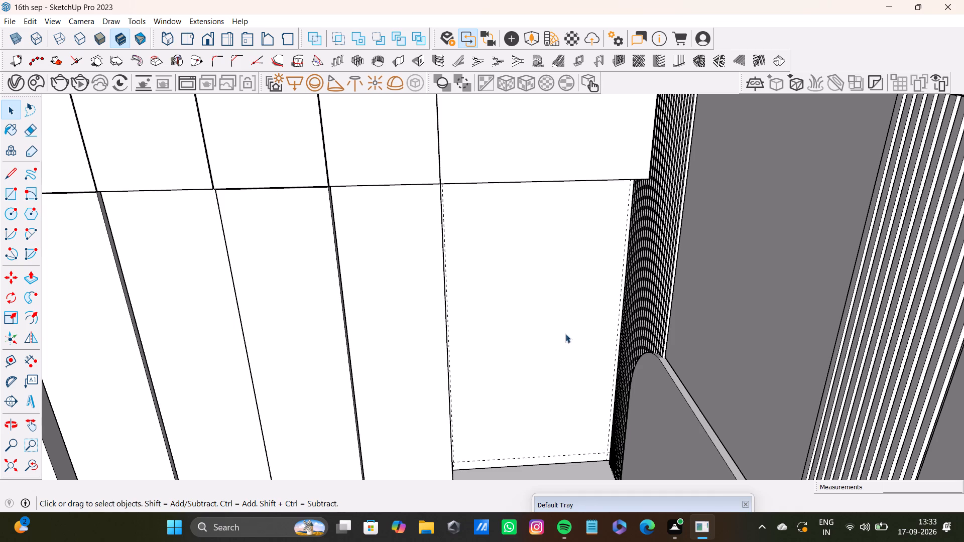
Examine the row of storage units within the room and the guided bare wall area beneath the fifth top-row box.
scroll(439, 264, "down", 7)
middle_click_drag(536, 273, 386, 350)
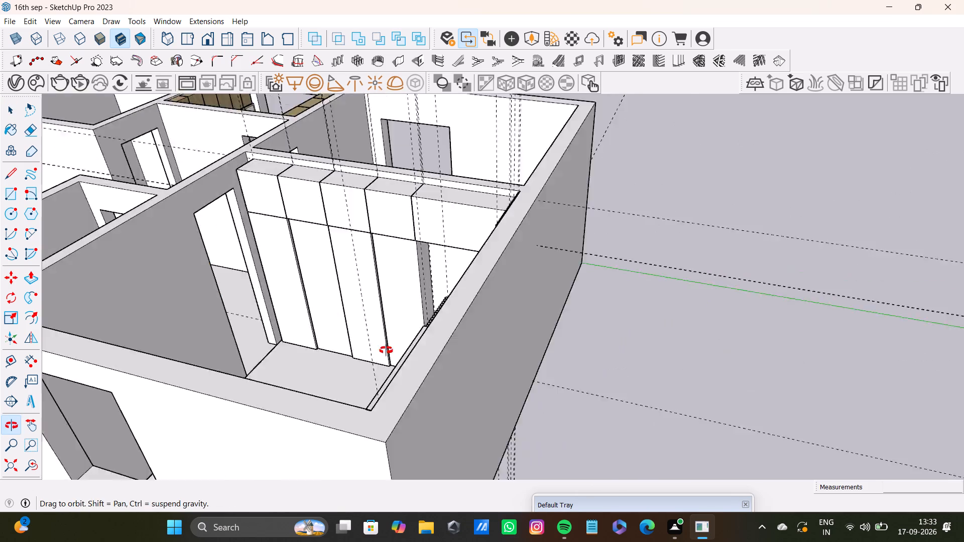
middle_click_drag(386, 350, 381, 354)
scroll(364, 307, "up", 9)
middle_click_drag(502, 317, 560, 273)
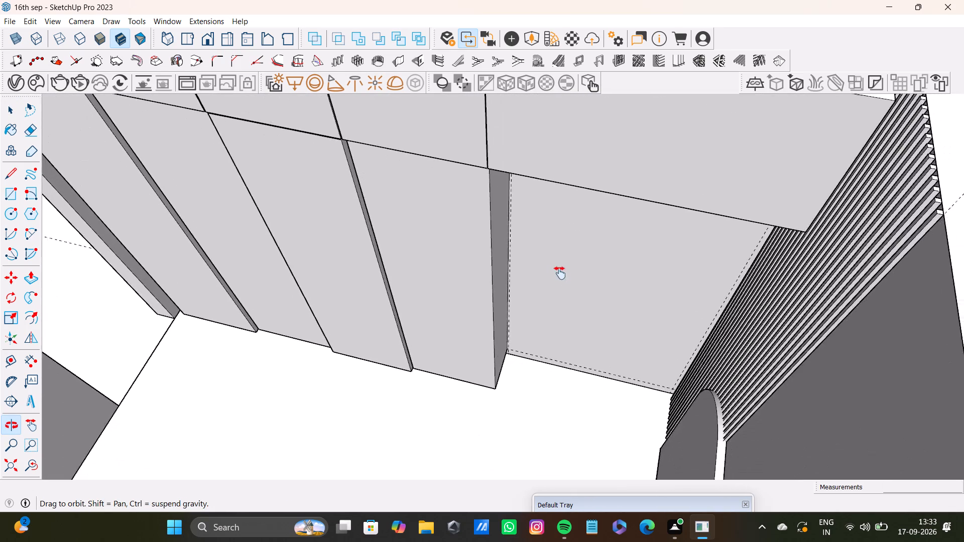
middle_click_drag(560, 273, 491, 405)
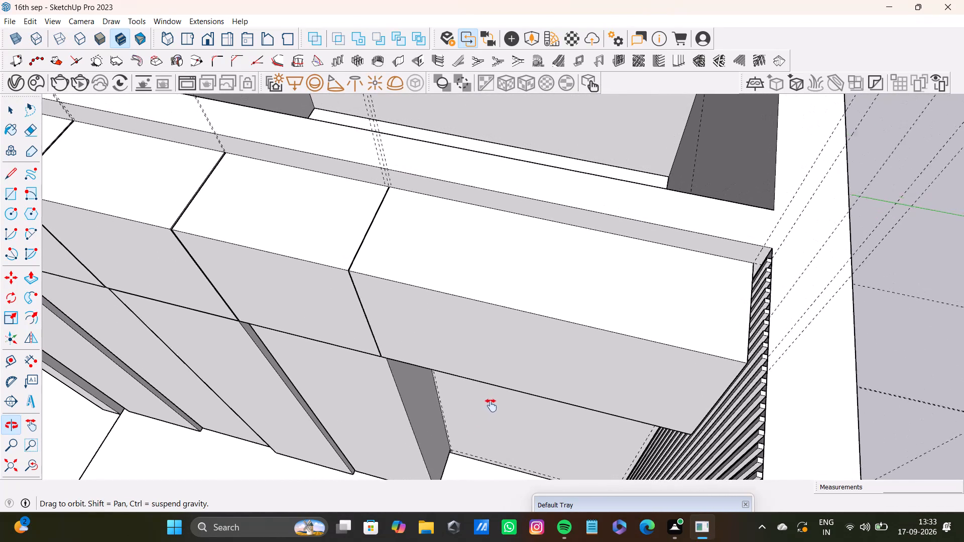
middle_click_drag(491, 405, 494, 410)
scroll(497, 410, "down", 9)
middle_click_drag(497, 410, 647, 453)
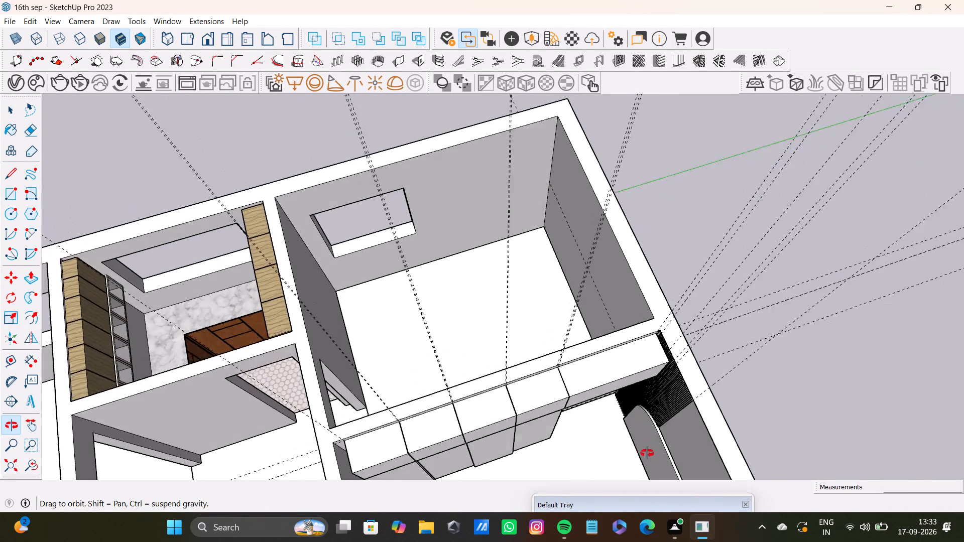
middle_click_drag(647, 453, 826, 327)
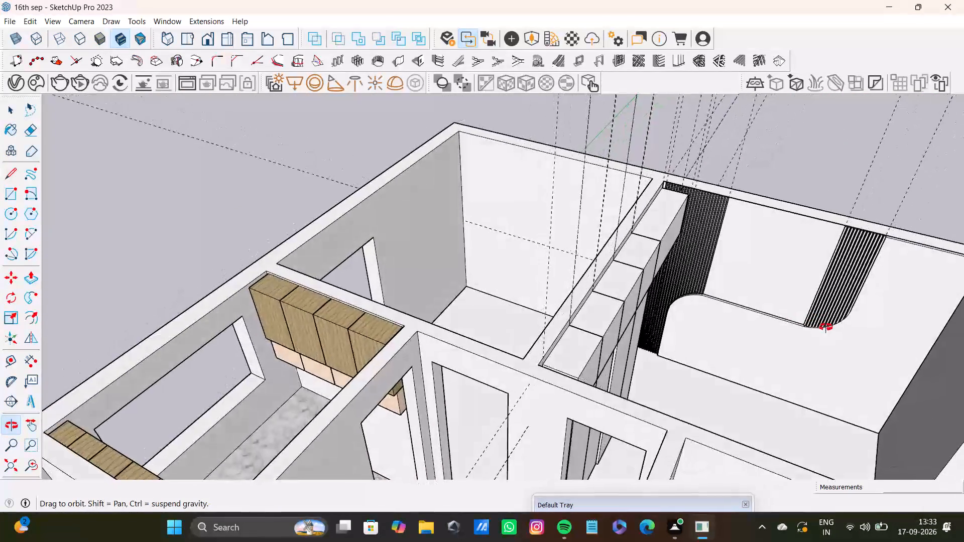
middle_click_drag(826, 327, 737, 311)
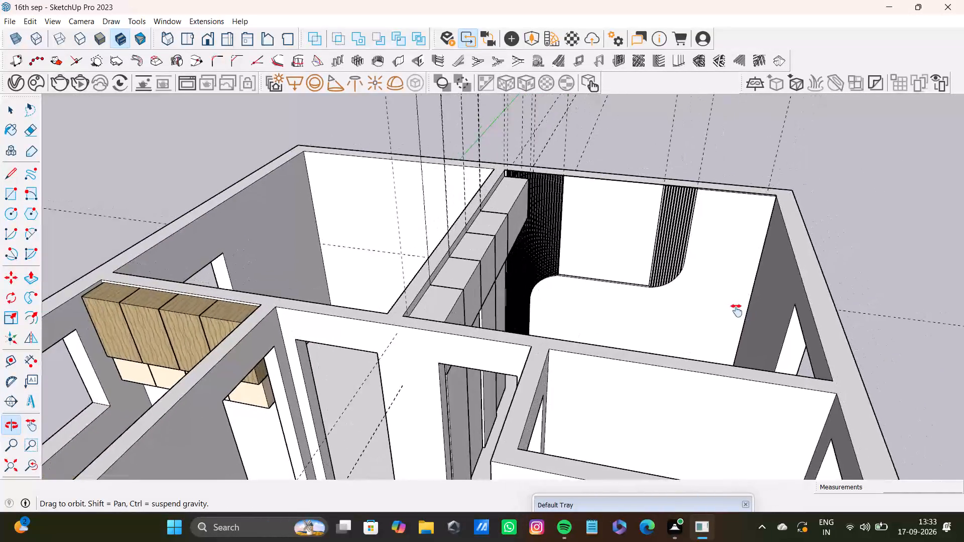
middle_click_drag(737, 311, 678, 339)
scroll(609, 243, "down", 1)
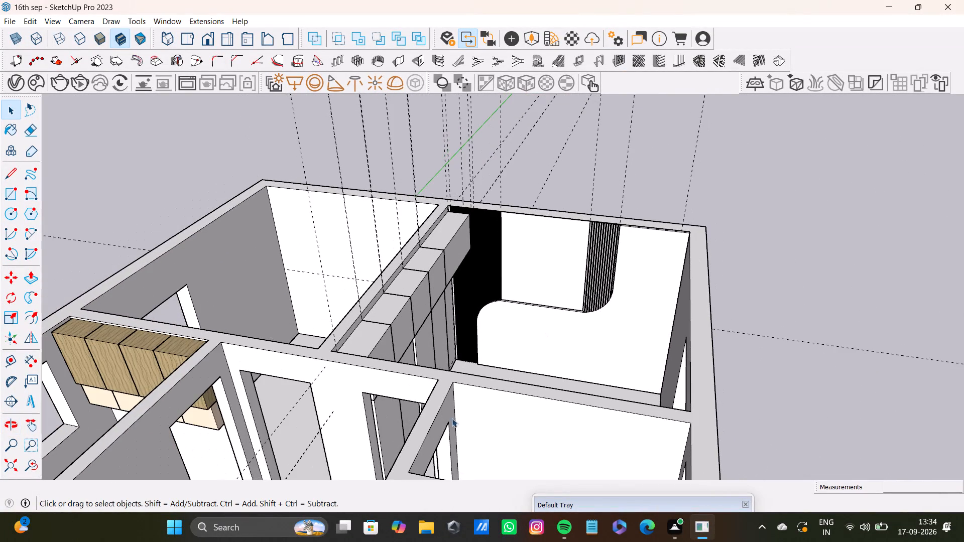
scroll(447, 352, "up", 4)
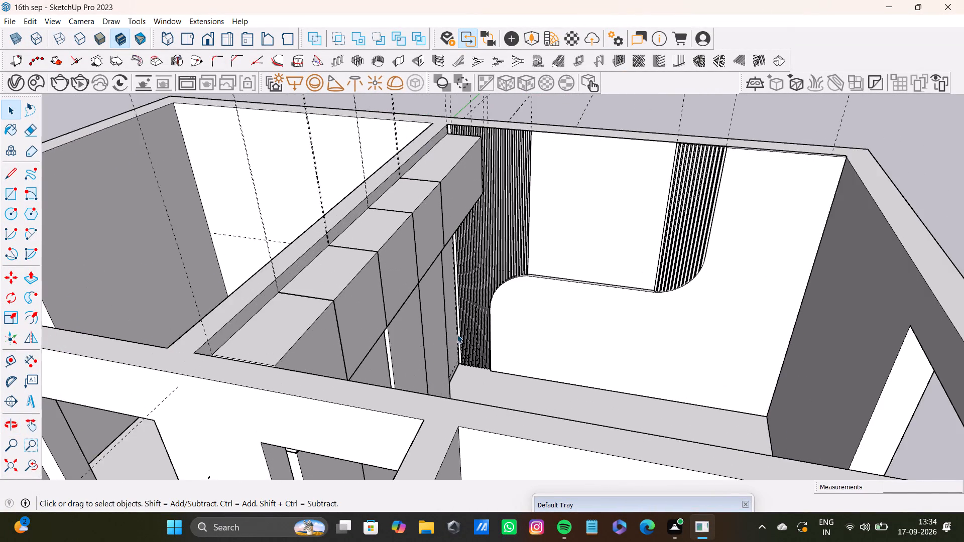
scroll(457, 334, "up", 4)
middle_click_drag(480, 321, 211, 358)
scroll(506, 266, "down", 4)
middle_click_drag(567, 271, 467, 272)
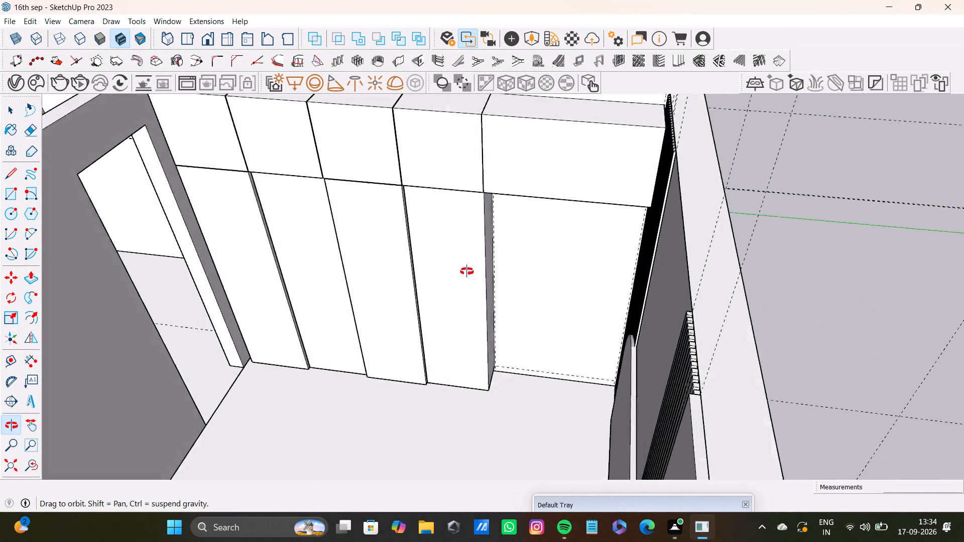
middle_click_drag(467, 272, 487, 262)
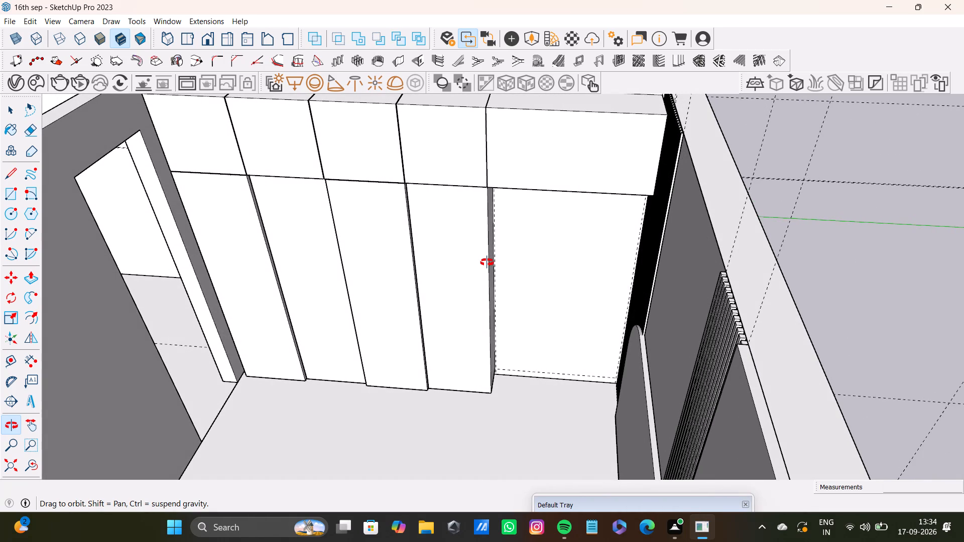
middle_click_drag(487, 262, 487, 322)
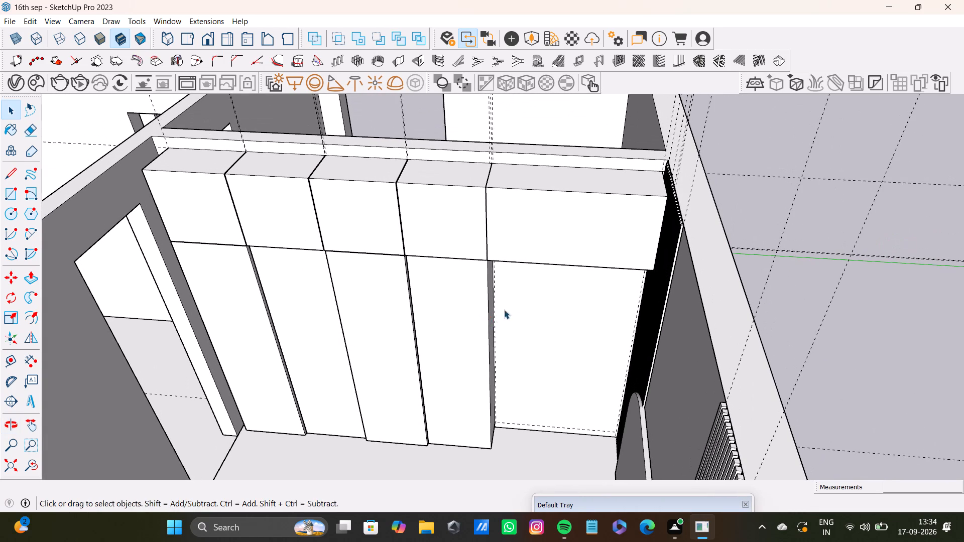
middle_click_drag(547, 318, 563, 266)
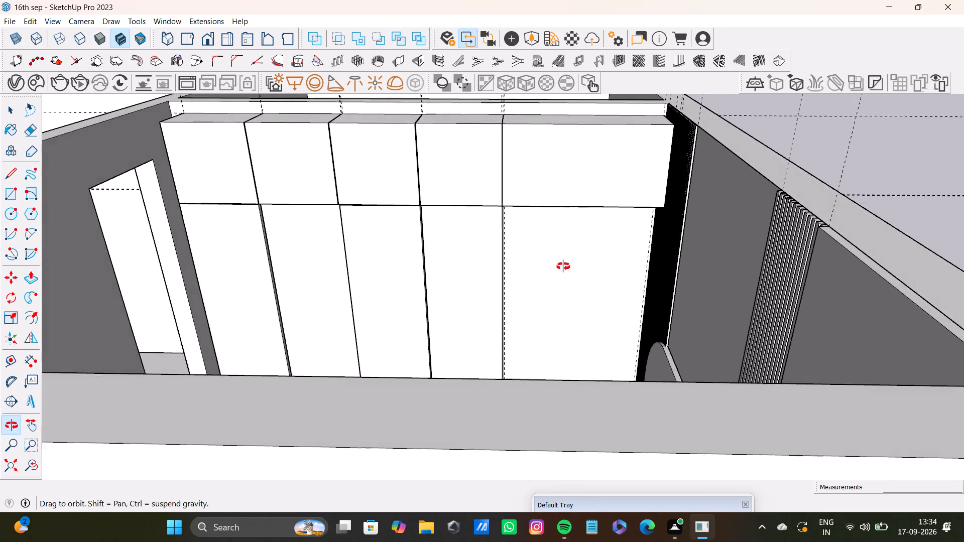
middle_click_drag(563, 266, 547, 273)
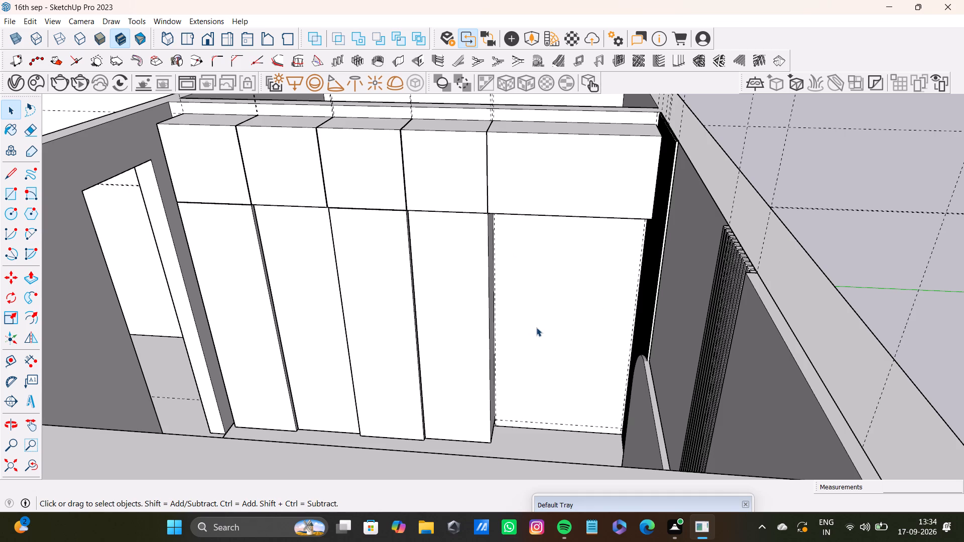
scroll(538, 327, "up", 4)
middle_click_drag(556, 332, 574, 330)
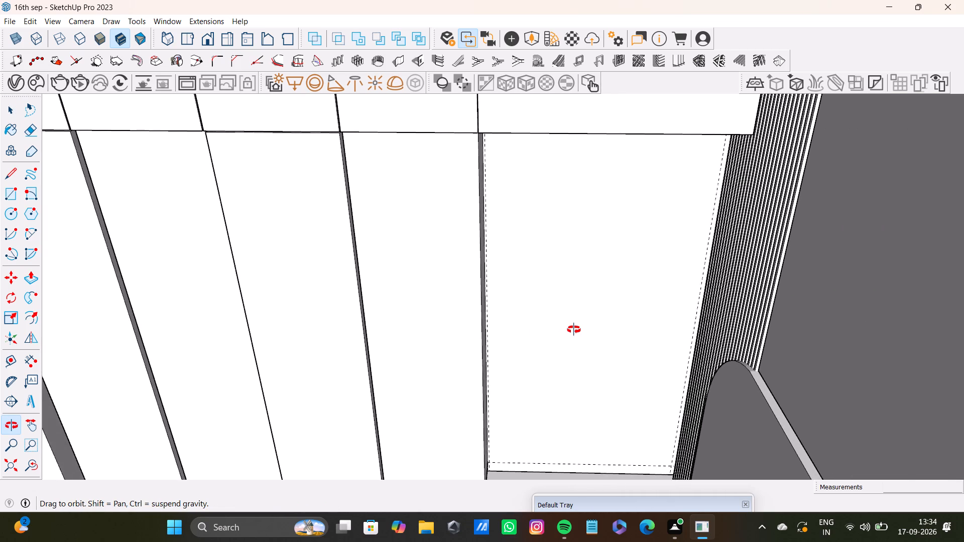
middle_click_drag(574, 330, 467, 339)
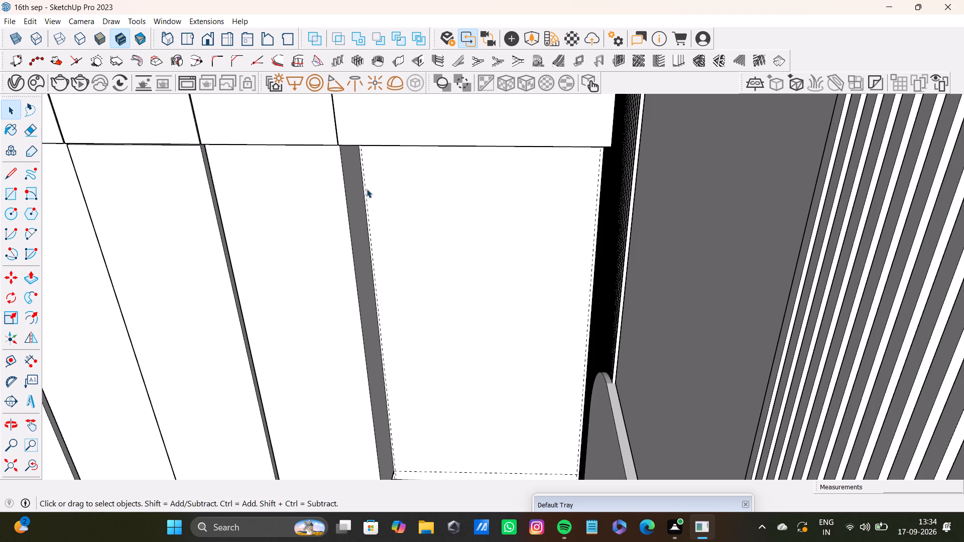
middle_click_drag(422, 224, 444, 254)
middle_click_drag(444, 254, 444, 227)
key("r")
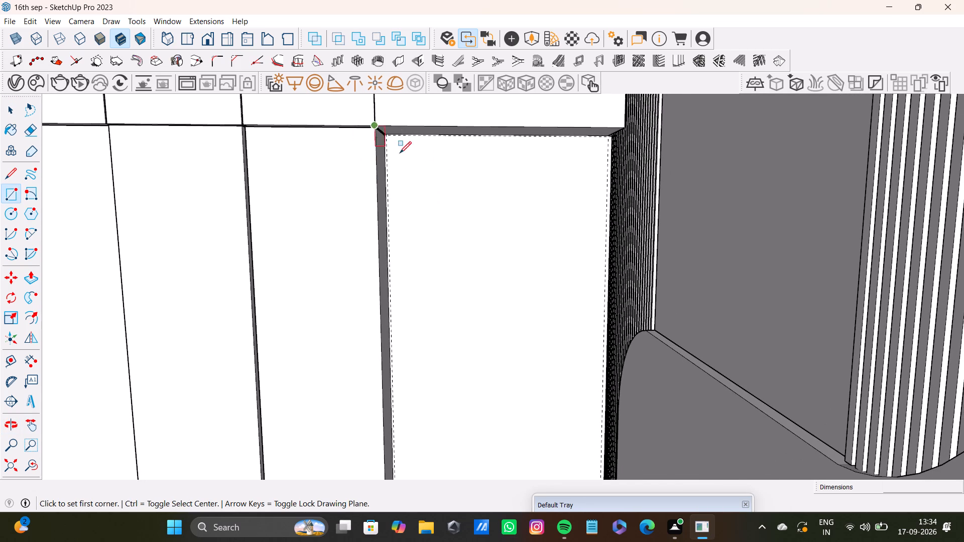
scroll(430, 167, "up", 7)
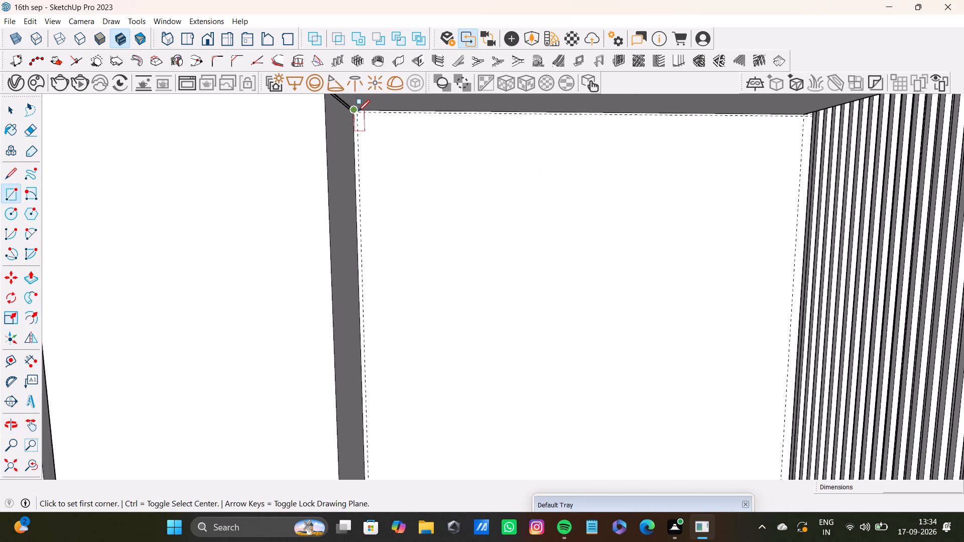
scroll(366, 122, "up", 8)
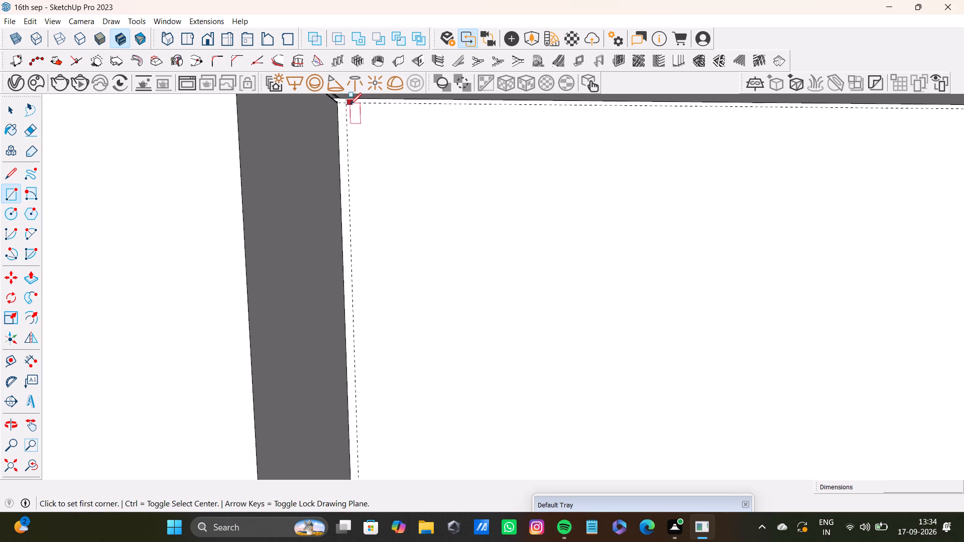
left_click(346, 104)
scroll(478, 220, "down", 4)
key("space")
Draw a rectangle about 4' 9/16" by 7' 5 11/16" on the wall below the fifth box, spanning the guide intersections.
key("r")
scroll(413, 183, "up", 3)
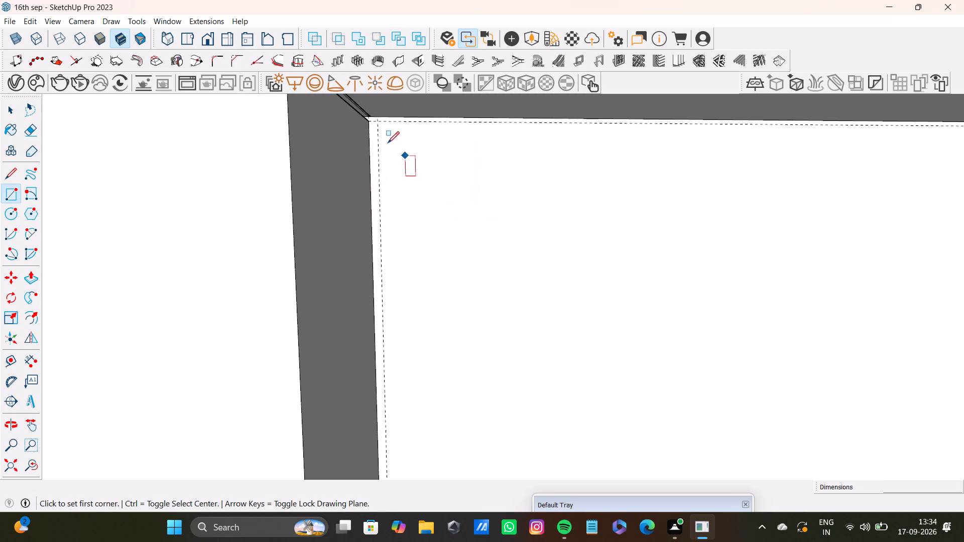
scroll(388, 143, "up", 4)
left_click(378, 115)
scroll(563, 239, "down", 4)
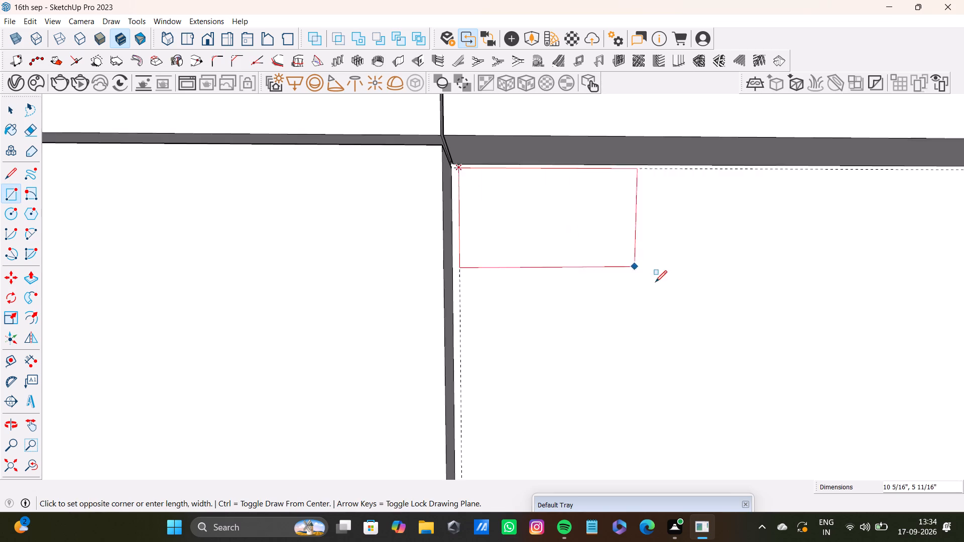
scroll(655, 282, "down", 5)
middle_click_drag(740, 343, 584, 144, "shift")
scroll(576, 196, "down", 4)
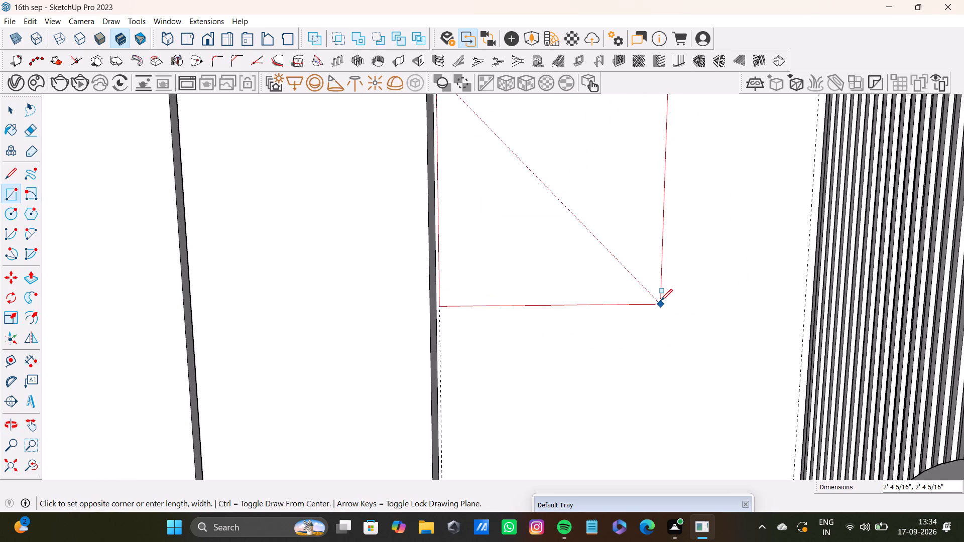
key("Up")
key("Left")
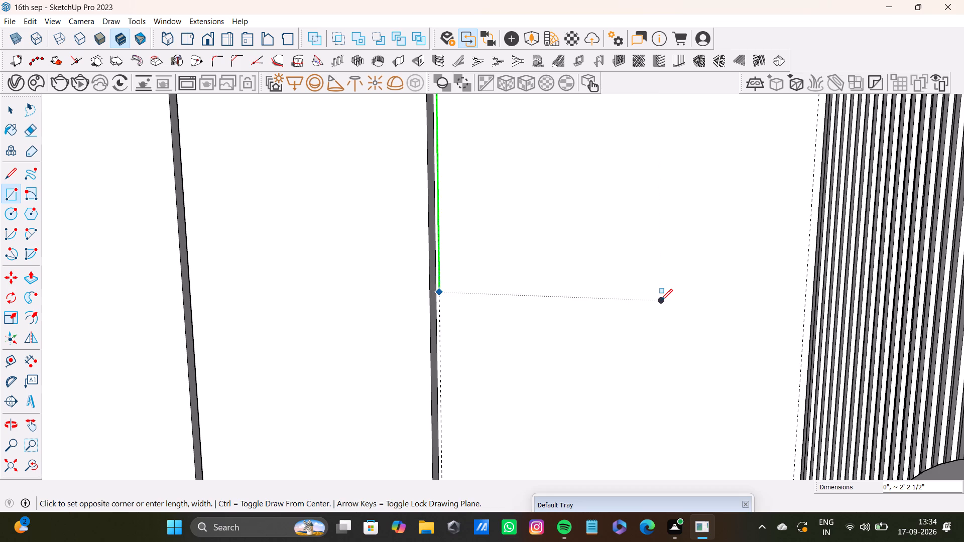
key("Right")
scroll(689, 405, "down", 5)
middle_click_drag(702, 409, 668, 285, "shift")
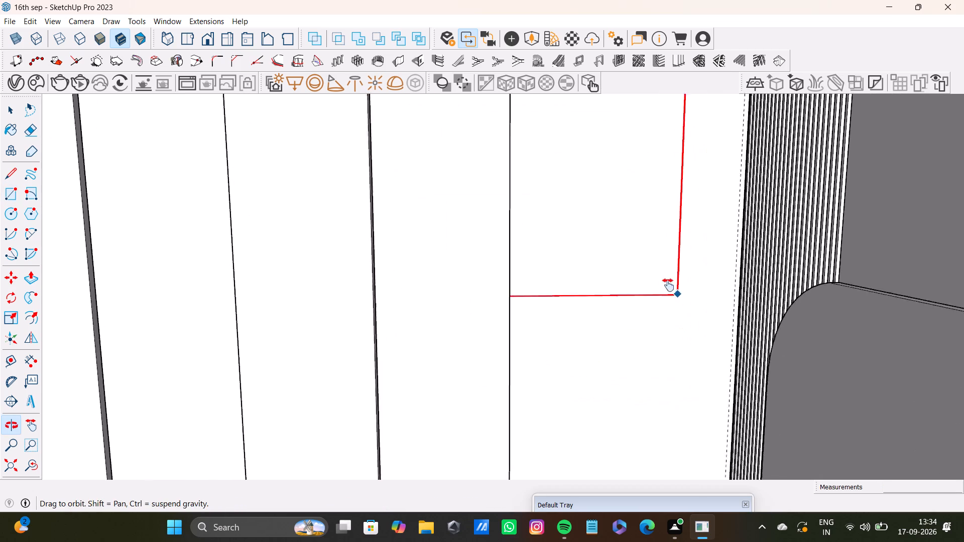
middle_click_drag(668, 285, 650, 266, "shift")
middle_click_drag(650, 383, 635, 307, "shift")
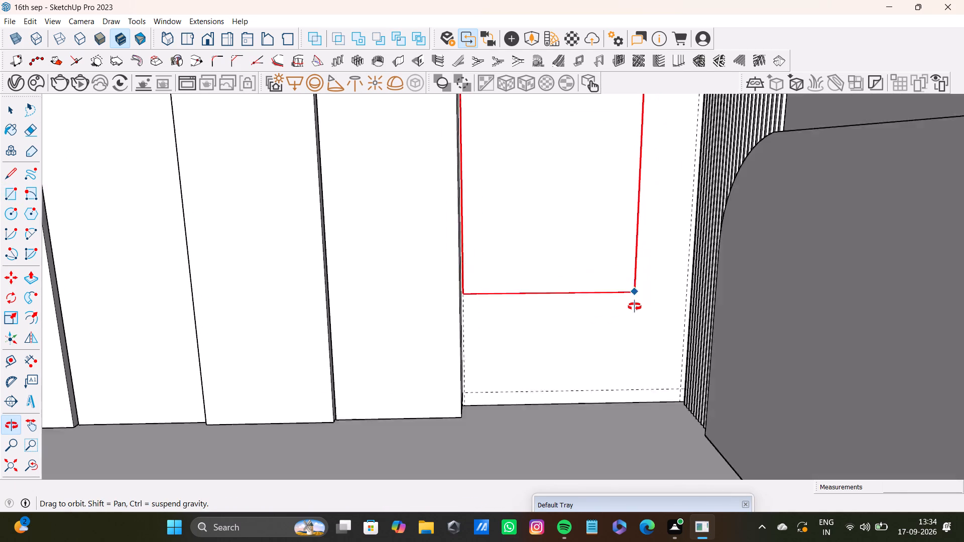
middle_click_drag(635, 307, 635, 311, "shift")
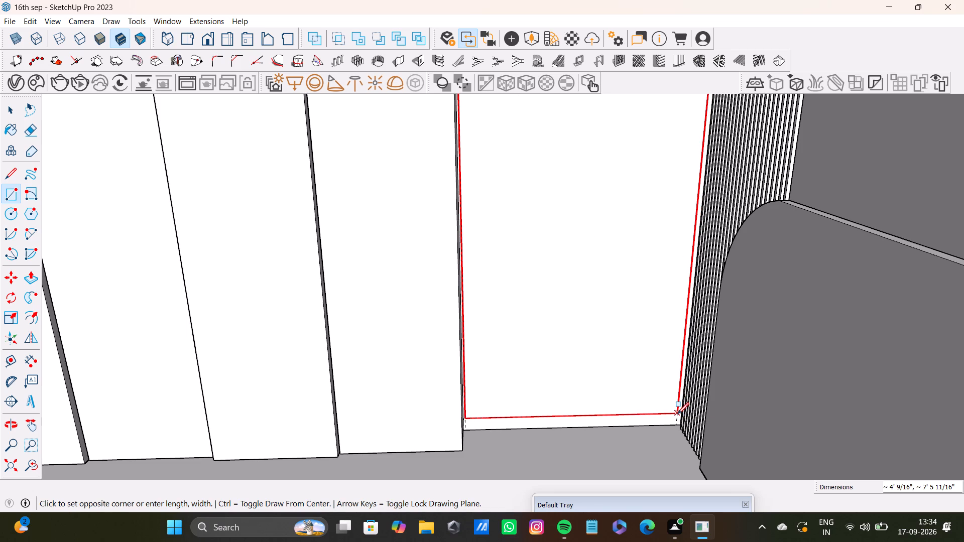
left_click(677, 414)
Draw a rectangle about 12' 1 1/8" by 3" on the wall beneath the lower units, running up to the fluted panel.
scroll(574, 418, "down", 4)
middle_click_drag(566, 420, 604, 411, "shift")
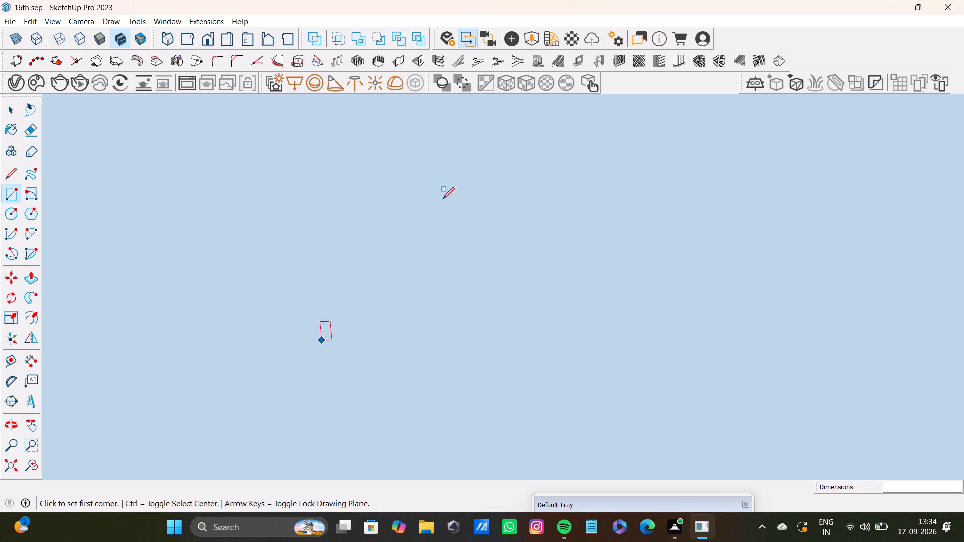
left_click(9, 465)
middle_click_drag(638, 219, 397, 407)
scroll(453, 439, "up", 12)
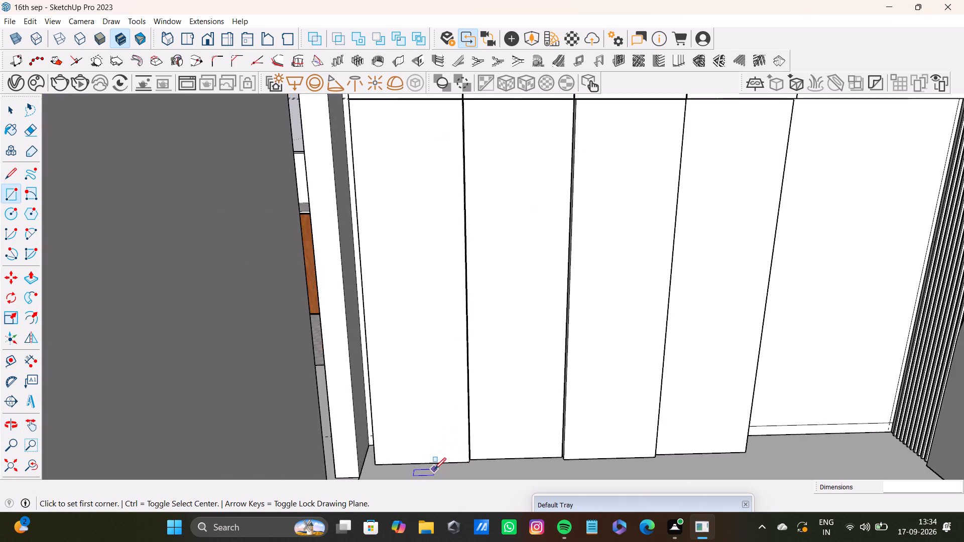
middle_click_drag(434, 469, 433, 422)
scroll(367, 424, "up", 14)
middle_click_drag(369, 433, 371, 375)
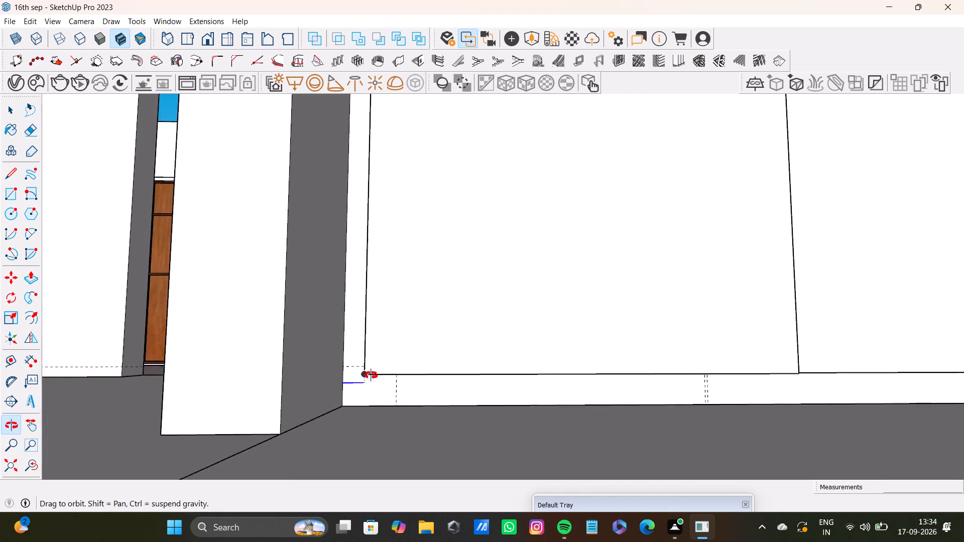
middle_click_drag(371, 375, 382, 373)
scroll(395, 373, "up", 11)
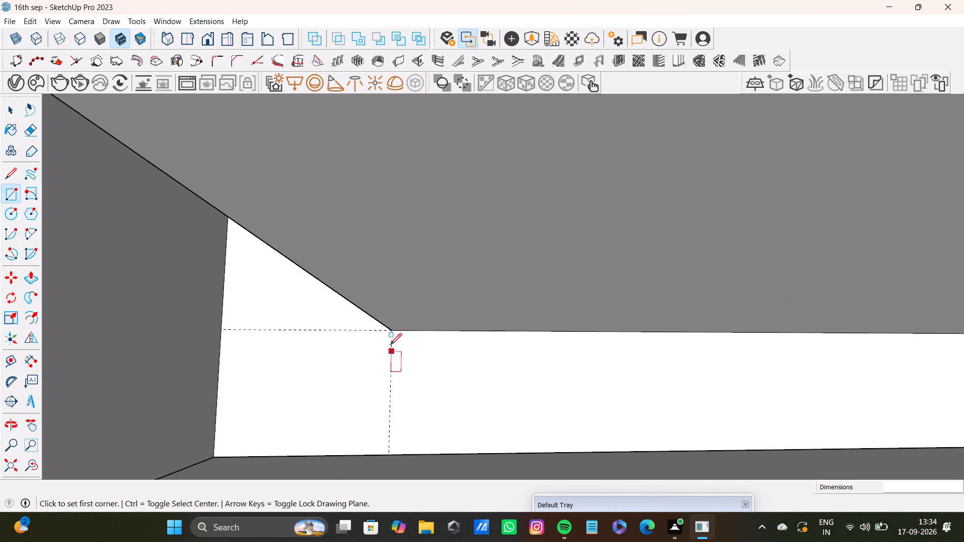
left_click(391, 331)
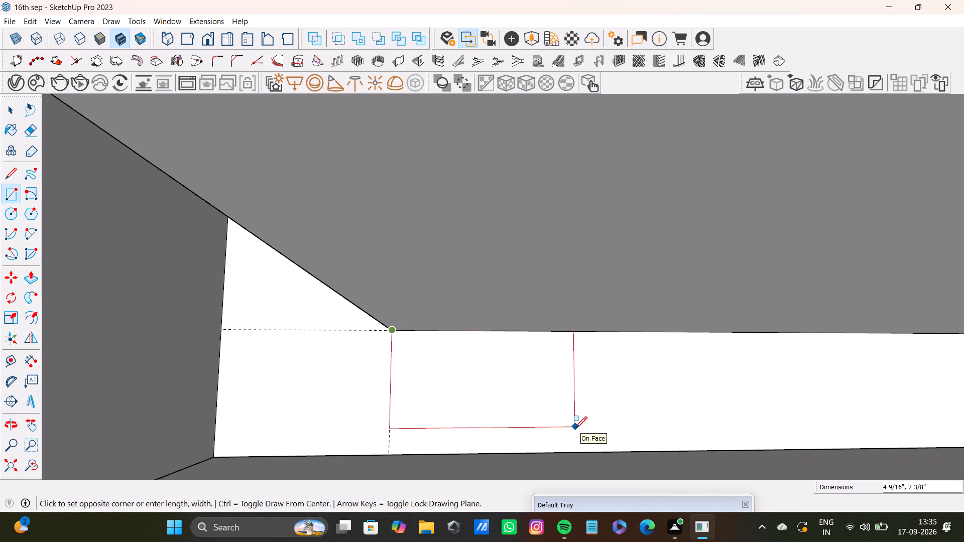
key("Right")
scroll(629, 433, "down", 4)
middle_click_drag(670, 436, 274, 359, "shift")
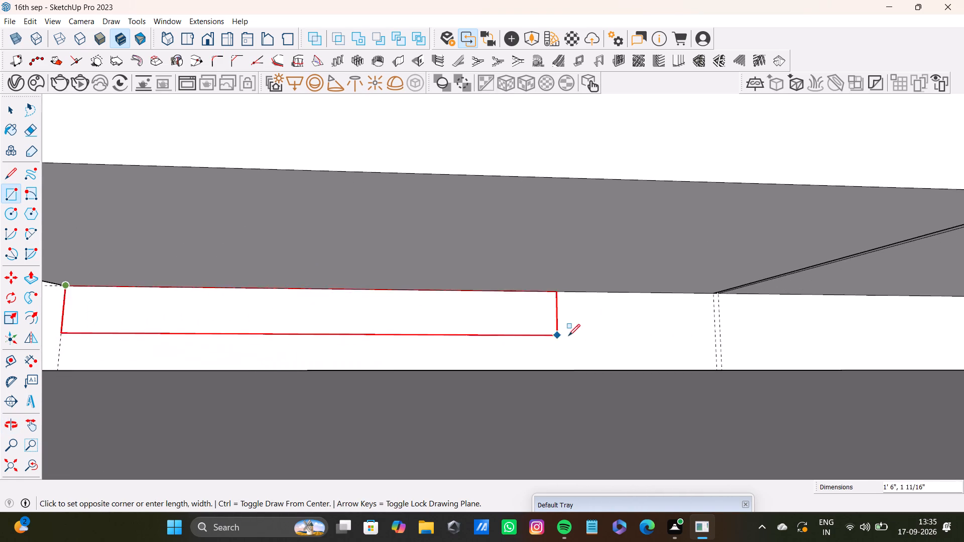
scroll(590, 346, "down", 2)
middle_click_drag(765, 365, 245, 379, "shift")
scroll(538, 400, "down", 4)
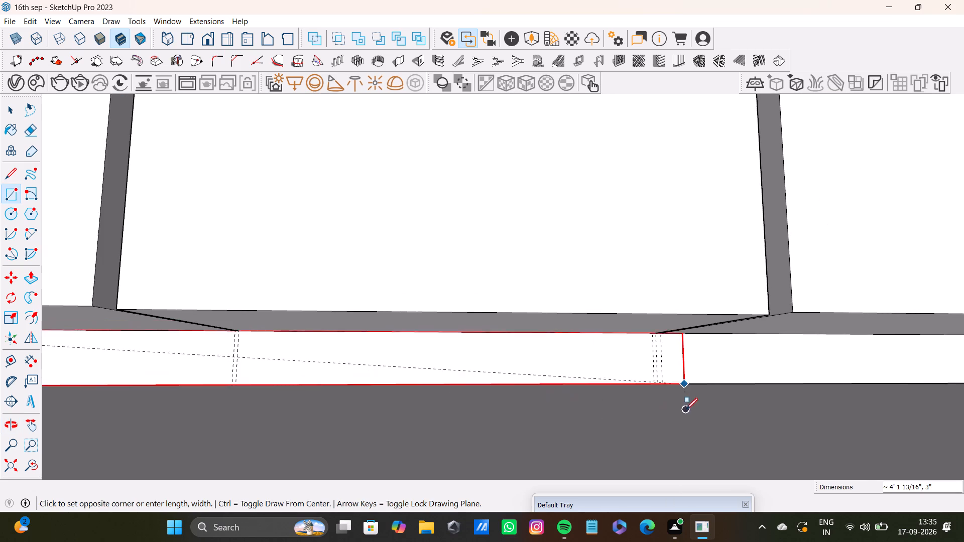
middle_click_drag(685, 407, 375, 430, "shift")
scroll(694, 407, "down", 3)
middle_click_drag(755, 403, 321, 403, "shift")
scroll(668, 394, "down", 2)
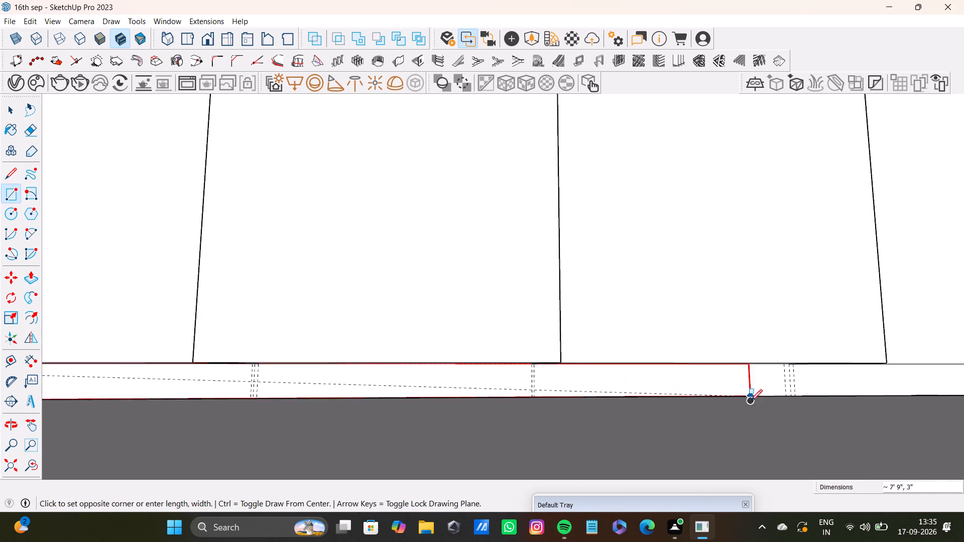
middle_click_drag(751, 401, 296, 398)
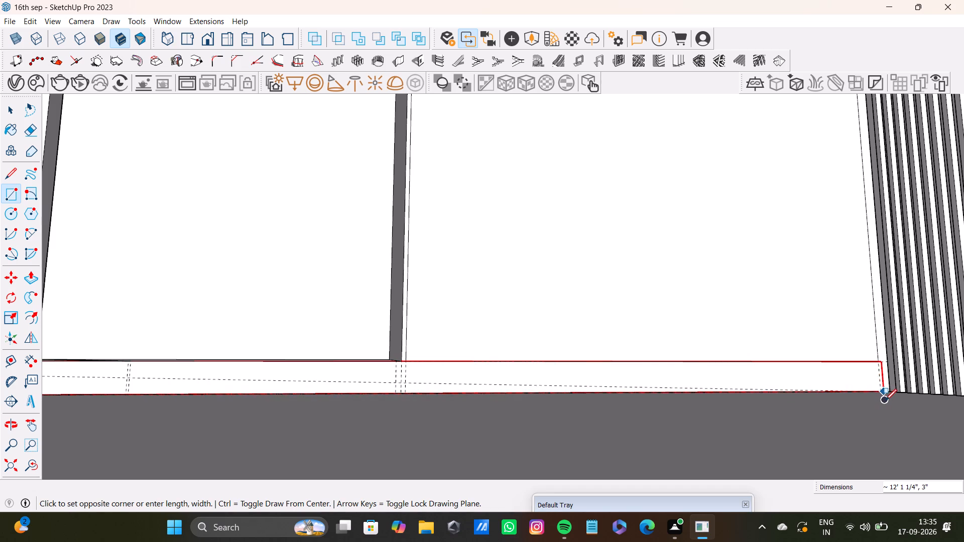
scroll(884, 395, "up", 9)
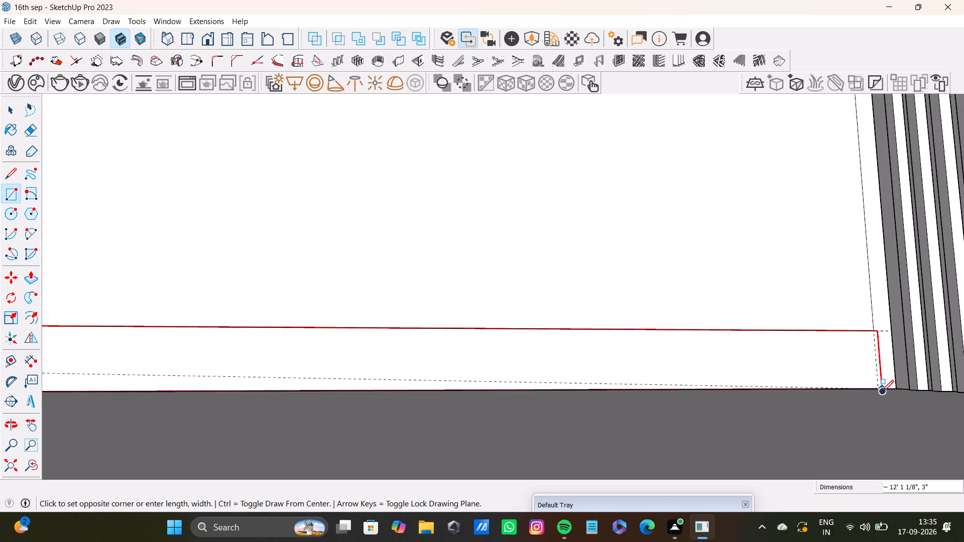
scroll(882, 391, "up", 7)
left_click(878, 388)
Extrude the 3" base strip out from the wall to the front bottom corner of the fourth lower unit.
key("space")
left_click(763, 366)
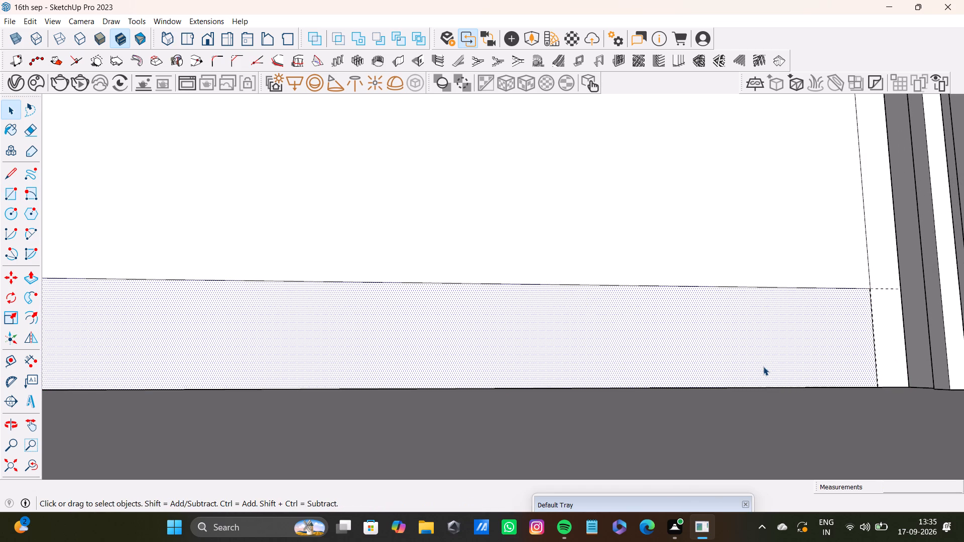
key("p")
left_click_drag(763, 349, 778, 356)
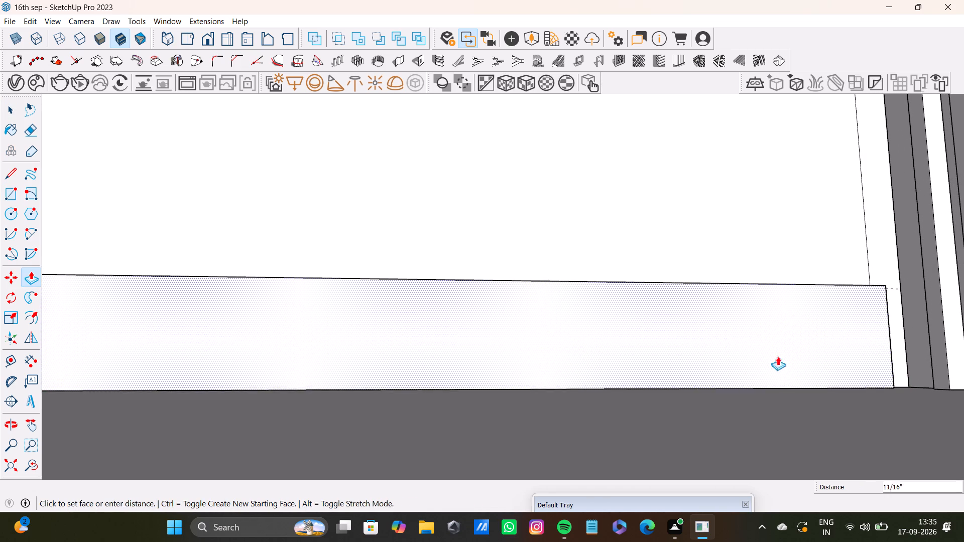
left_click_drag(778, 356, 788, 362)
scroll(587, 368, "down", 8)
middle_click_drag(537, 379, 476, 418)
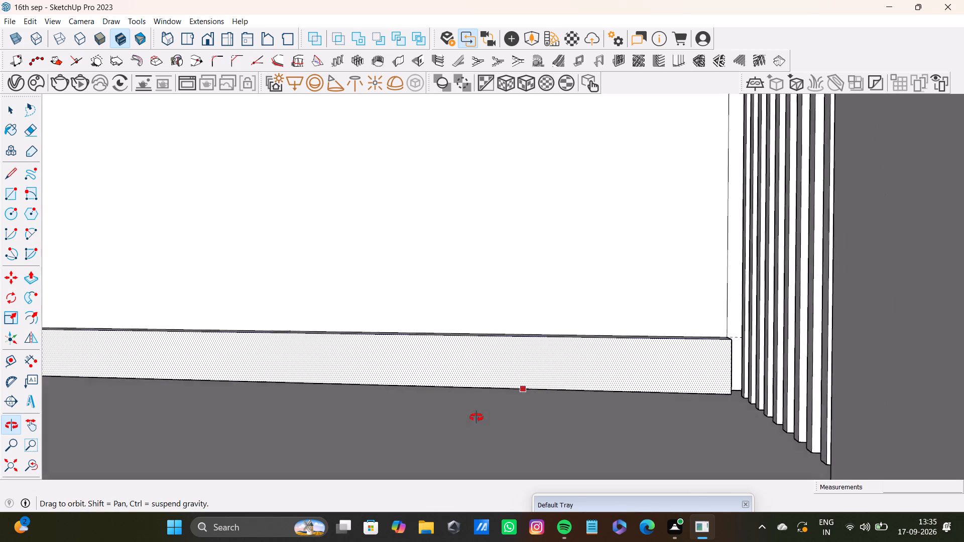
middle_click_drag(476, 418, 678, 347)
middle_click_drag(393, 300, 384, 328)
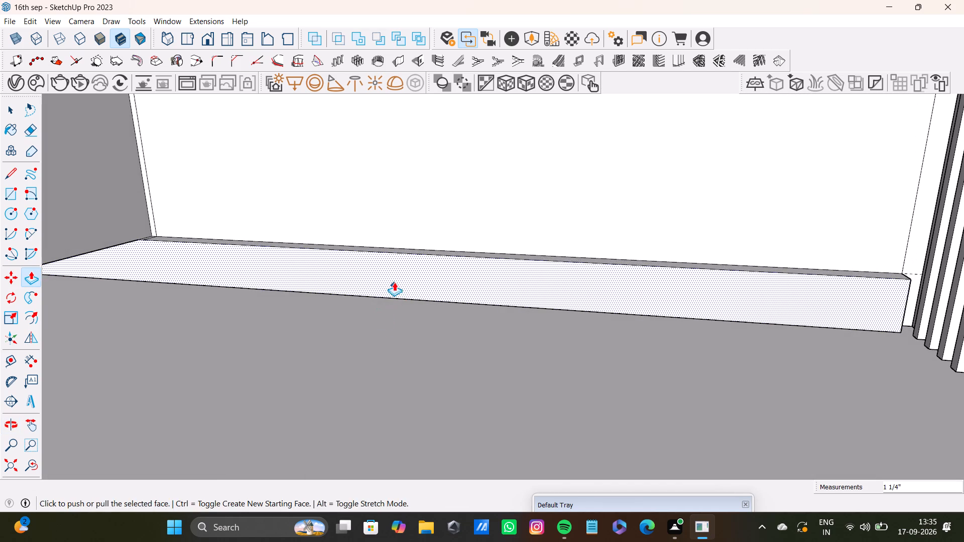
left_click_drag(395, 273, 114, 243)
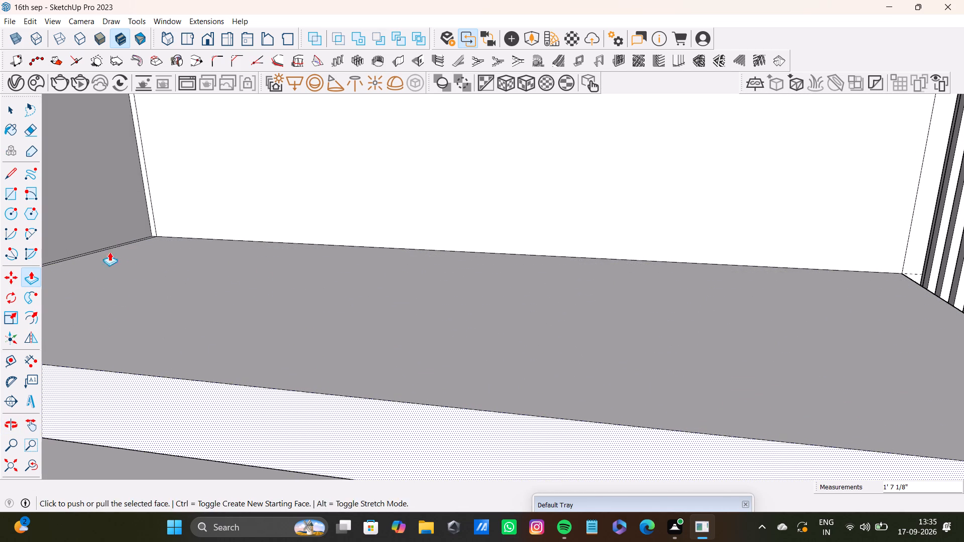
scroll(144, 301, "down", 4)
middle_click_drag(174, 335, 610, 283, "shift")
left_click_drag(295, 299, 357, 252)
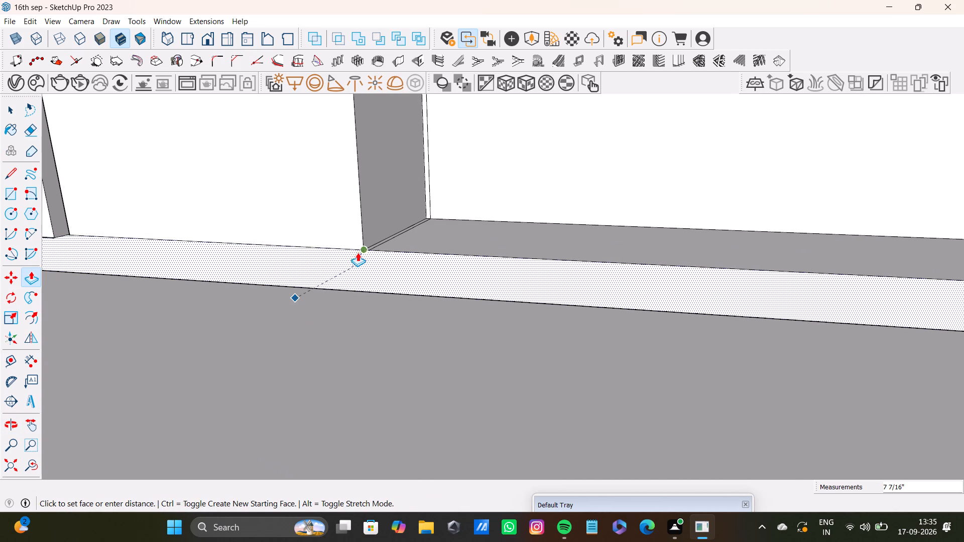
left_click_drag(357, 252, 358, 247)
Extrude the wall rectangle below the fifth top-row box by 1' 15/16" as the fifth lower unit.
scroll(376, 300, "down", 5)
middle_click_drag(387, 296, 418, 366, "shift")
scroll(415, 361, "down", 5)
middle_click_drag(433, 326, 434, 333, "shift")
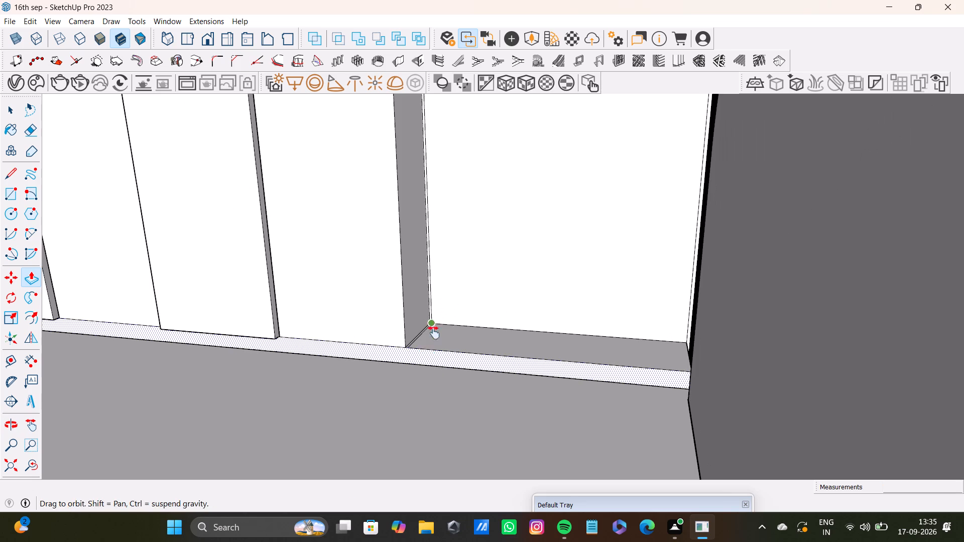
middle_click_drag(434, 333, 470, 430, "shift")
scroll(428, 398, "down", 4)
middle_click_drag(429, 386, 458, 409)
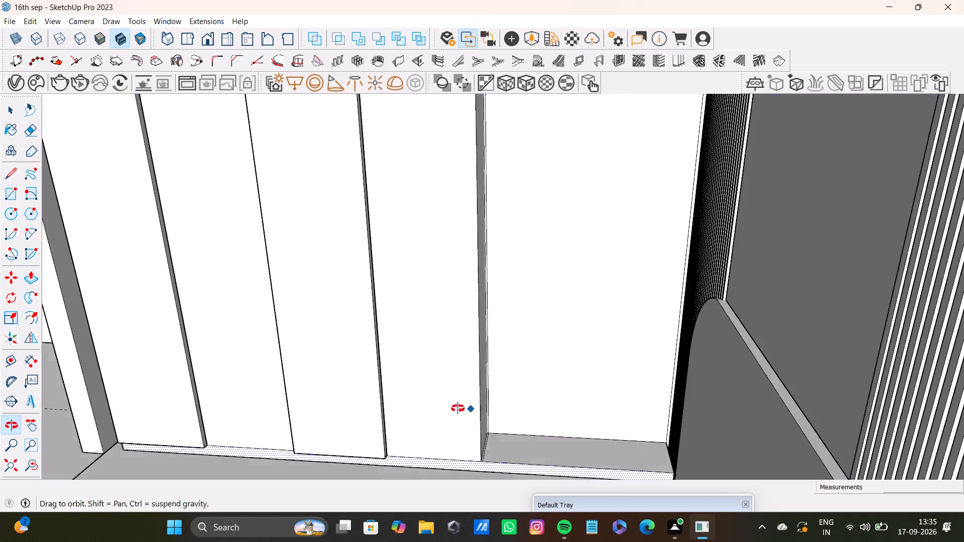
middle_click_drag(458, 409, 453, 417)
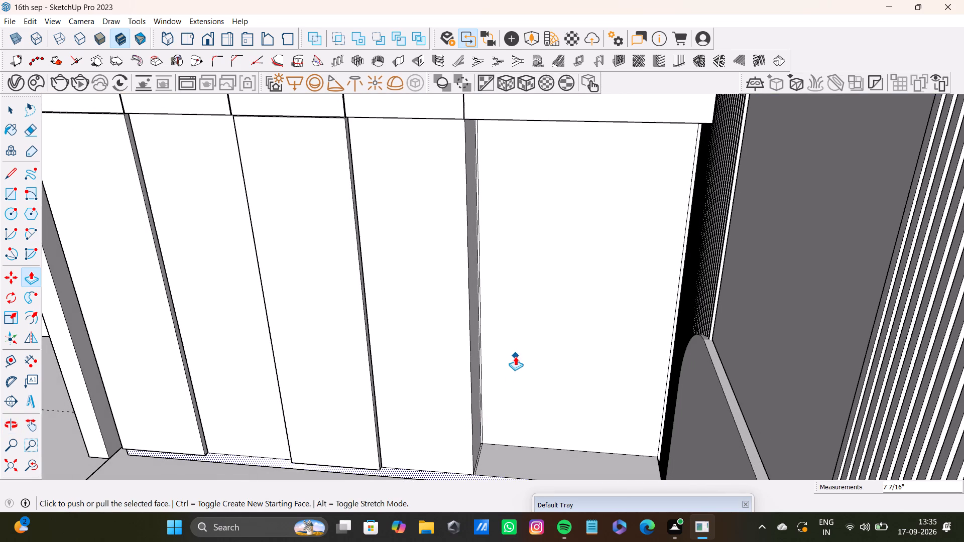
middle_click_drag(522, 350, 454, 393, "shift")
middle_click_drag(460, 386, 484, 355)
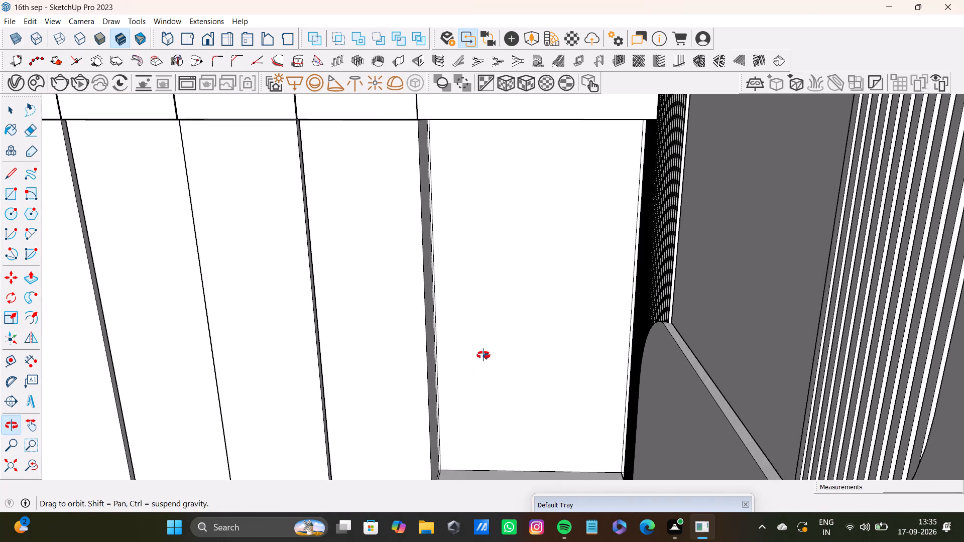
middle_click_drag(484, 355, 488, 346)
middle_click_drag(494, 342, 469, 379, "shift")
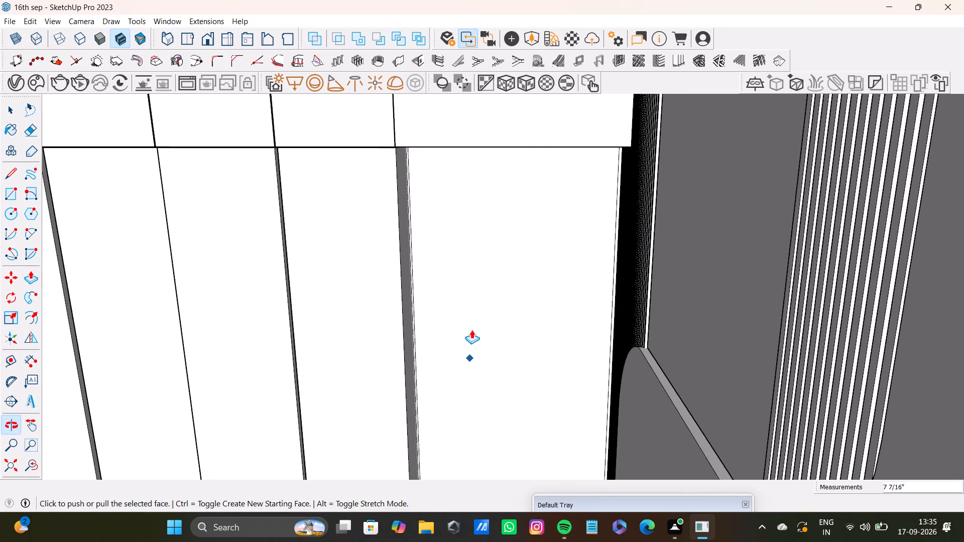
middle_click_drag(472, 323, 479, 316)
left_click(480, 315)
key("space")
left_click(453, 307)
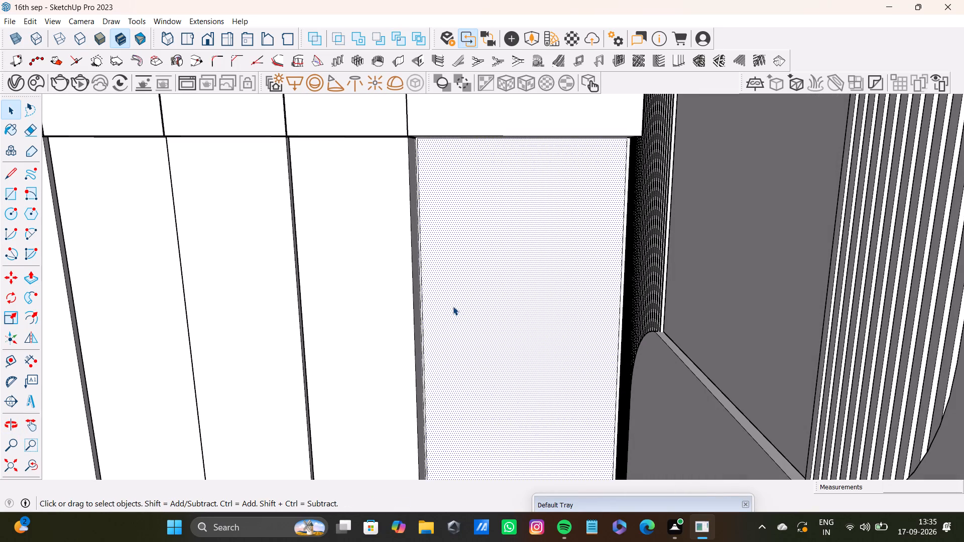
left_click_drag(453, 306, 444, 309)
key("p")
left_click_drag(445, 297, 397, 291)
Examine where the fifth lower unit meets the top-row box, the neighbouring unit and the fluted panel.
middle_click_drag(500, 324, 507, 320)
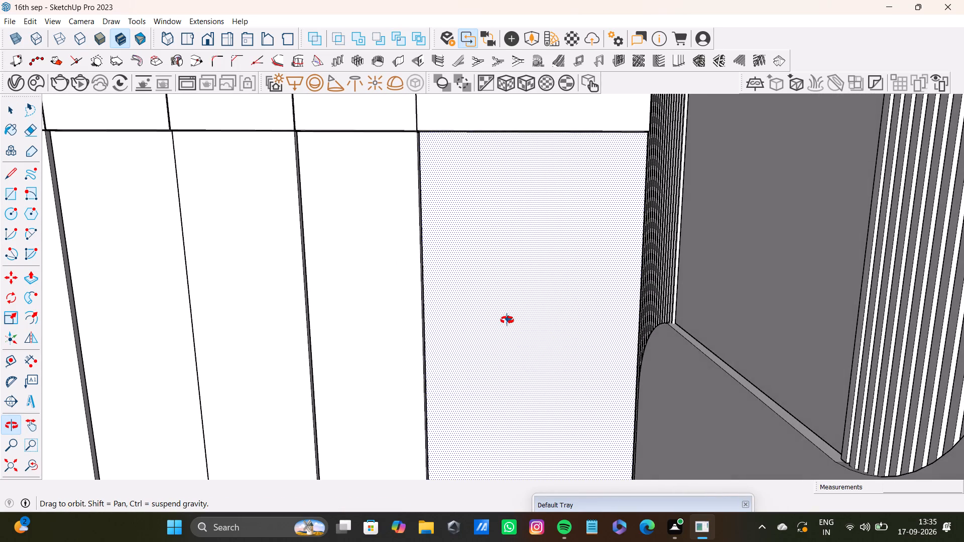
middle_click_drag(507, 320, 506, 327)
middle_click_drag(507, 323, 489, 370, "shift")
scroll(460, 282, "up", 7)
middle_click_drag(451, 265, 429, 394, "shift")
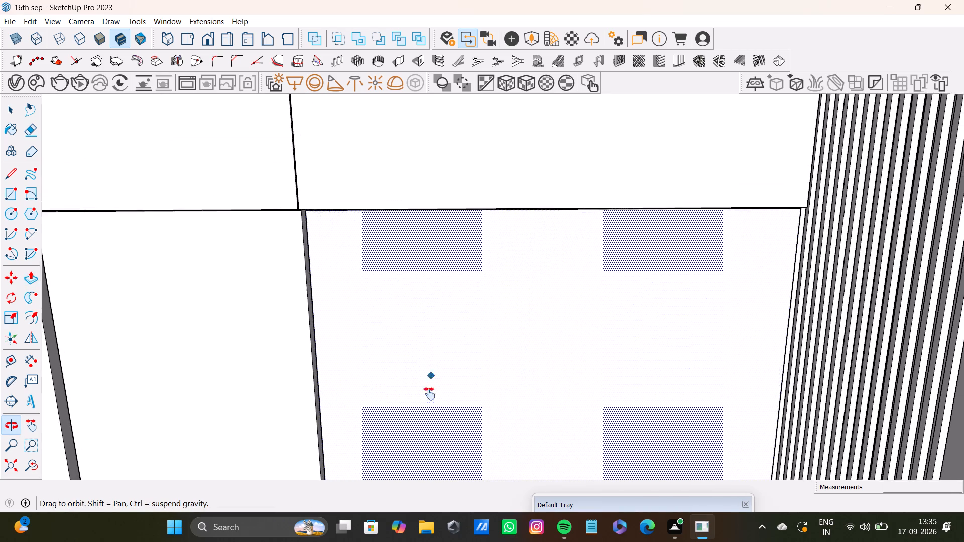
middle_click_drag(429, 394, 402, 274, "shift")
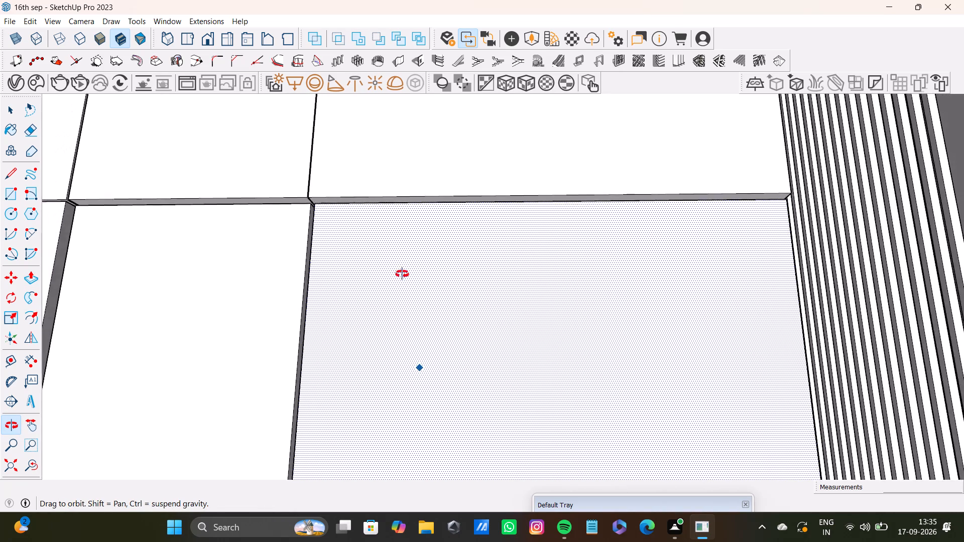
middle_click_drag(402, 274, 385, 274, "shift")
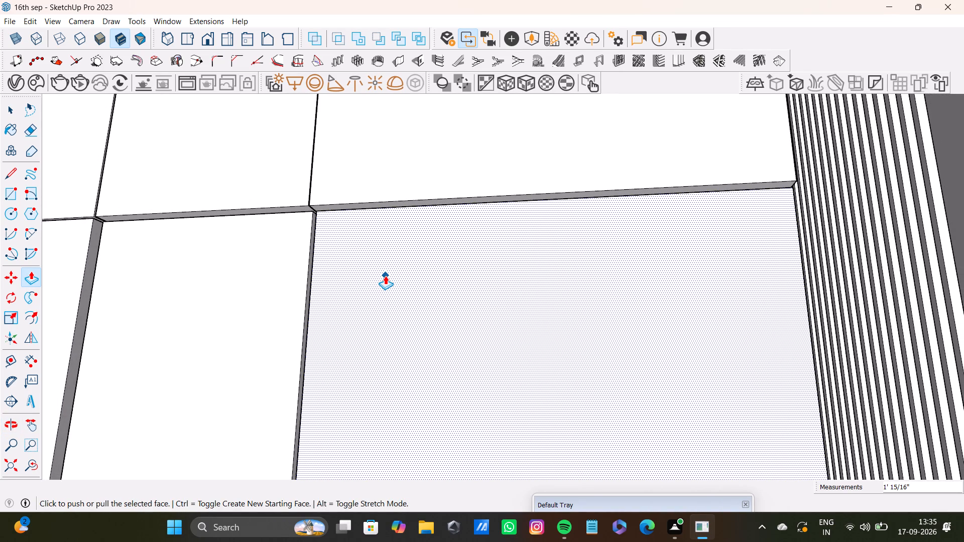
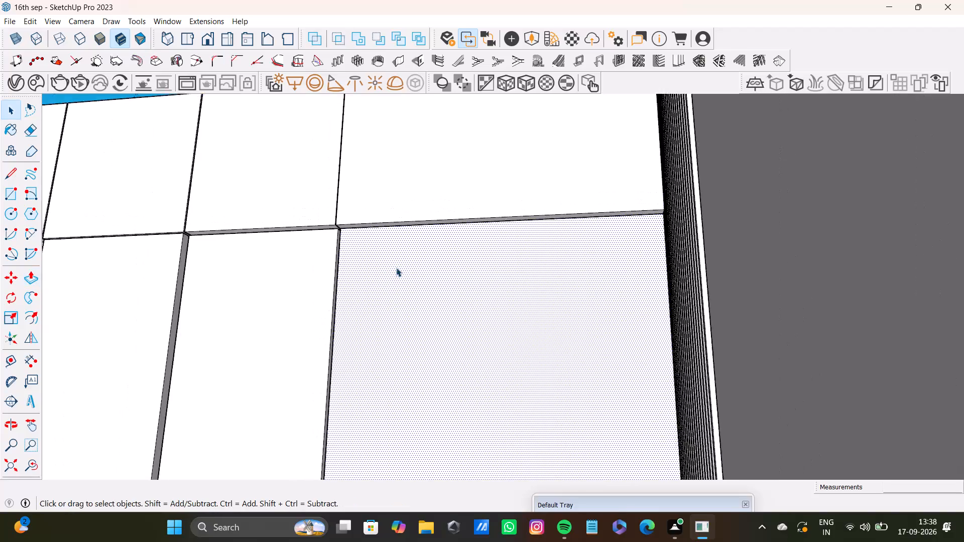
Examine the finished wall of storage units from several sides, including its junction with the adjoining fluted wall.
middle_click_drag(399, 265, 436, 460)
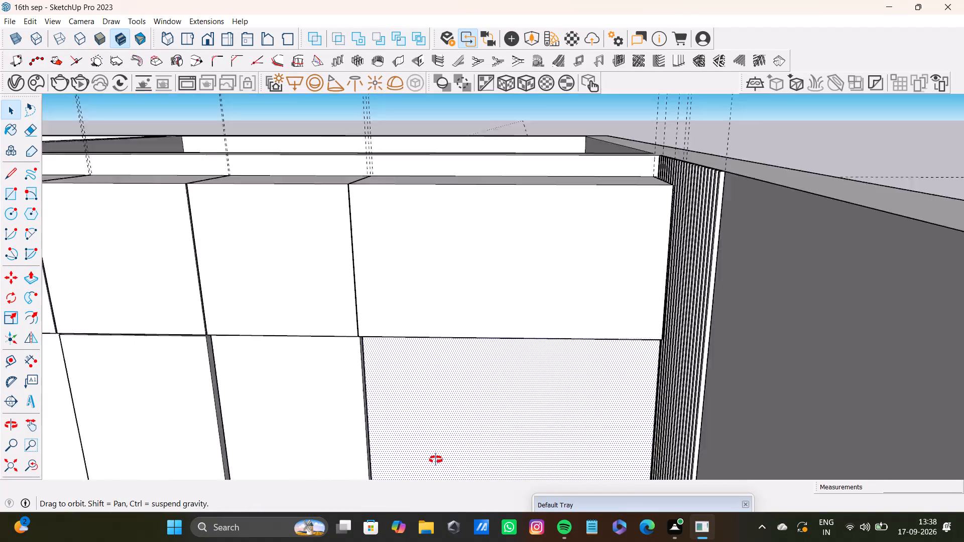
middle_click_drag(436, 460, 454, 523)
scroll(455, 507, "down", 4)
middle_click_drag(460, 479, 462, 311, "shift")
scroll(462, 311, "down", 8)
middle_click_drag(489, 346, 651, 416)
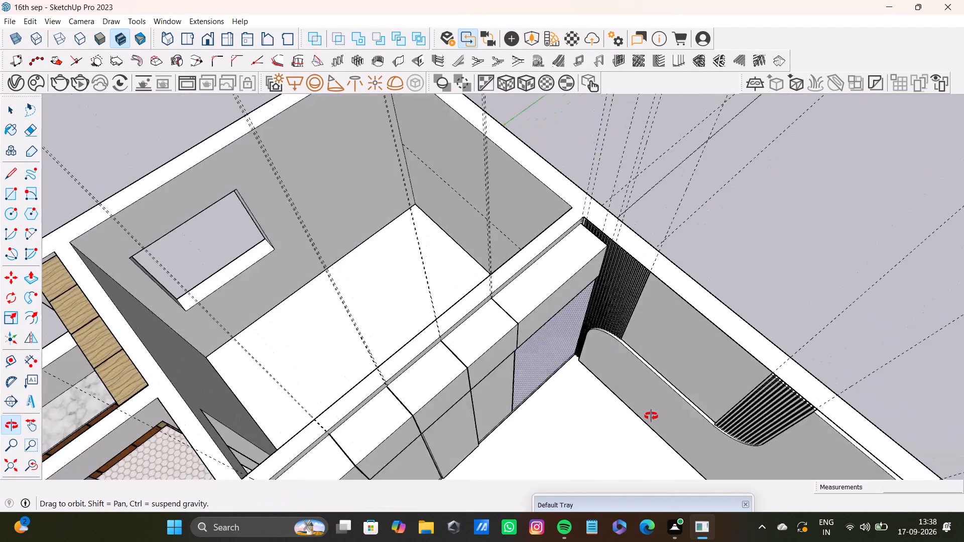
middle_click_drag(651, 416, 436, 411)
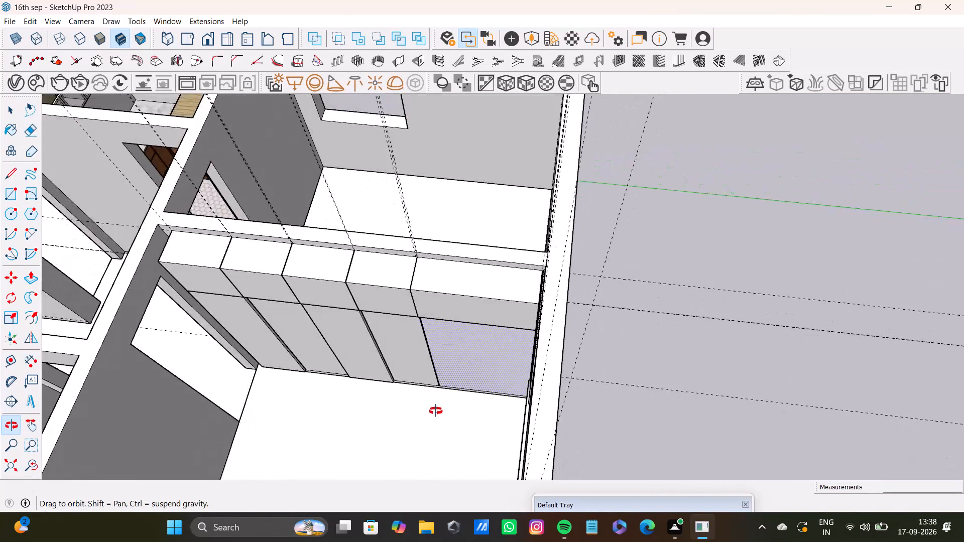
middle_click_drag(436, 411, 449, 335)
scroll(456, 328, "up", 8)
middle_click_drag(465, 296, 465, 391, "shift")
middle_click_drag(465, 389, 467, 294)
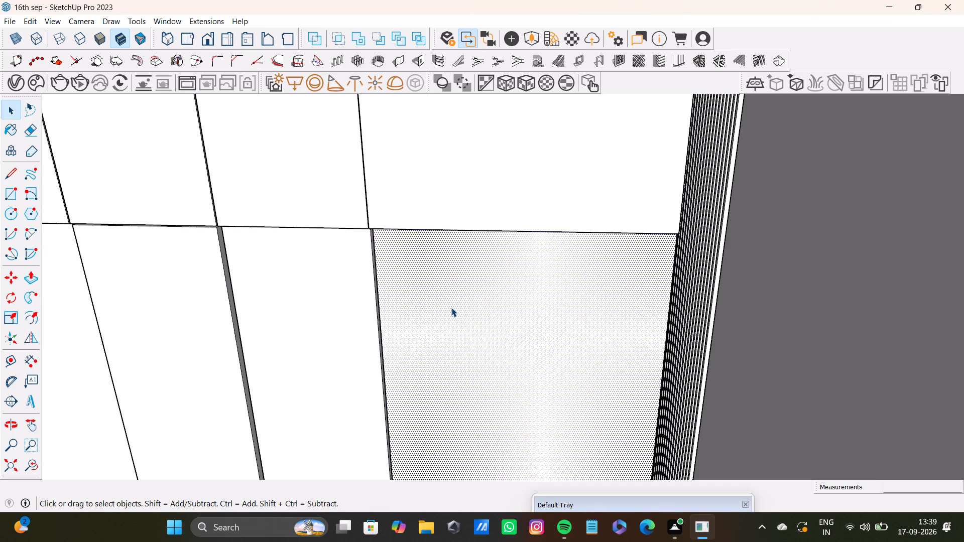
scroll(409, 272, "down", 12)
middle_click_drag(389, 289, 503, 285)
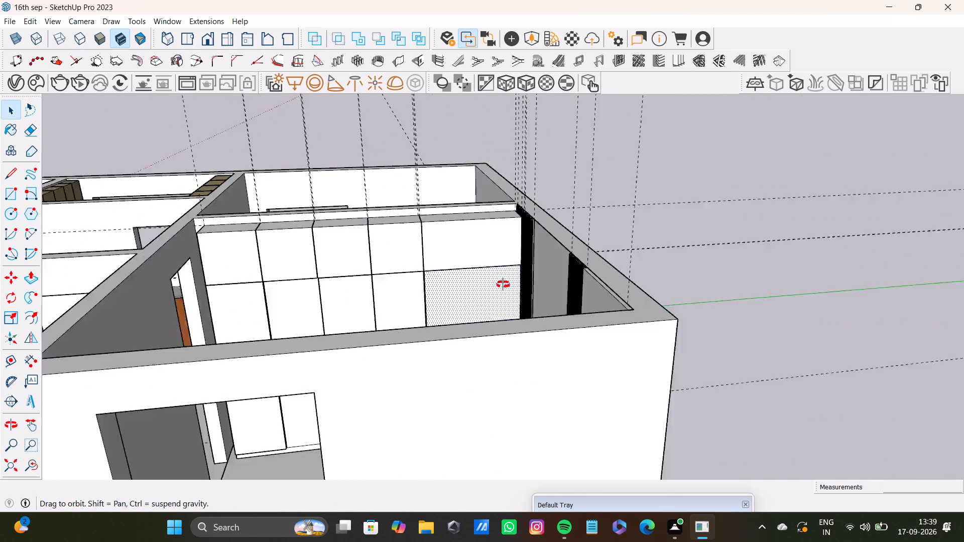
middle_click_drag(503, 285, 688, 286)
scroll(682, 287, "down", 5)
middle_click_drag(677, 288, 474, 329, "shift")
middle_click_drag(447, 320, 326, 445)
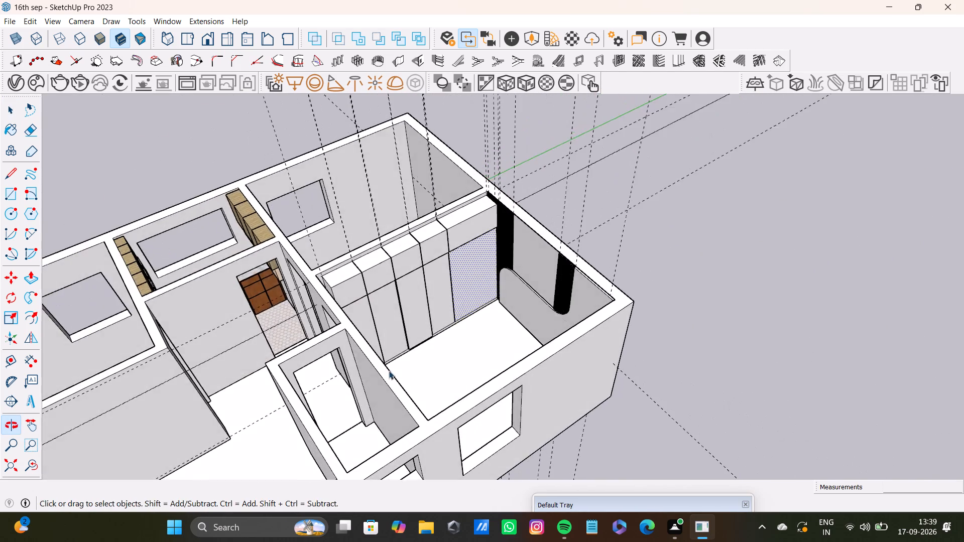
Place vertical guides about 5 13/16" from the curved-end fluted strip and just inside the adjacent wall corner.
scroll(458, 298, "up", 6)
middle_click_drag(454, 324, 620, 382)
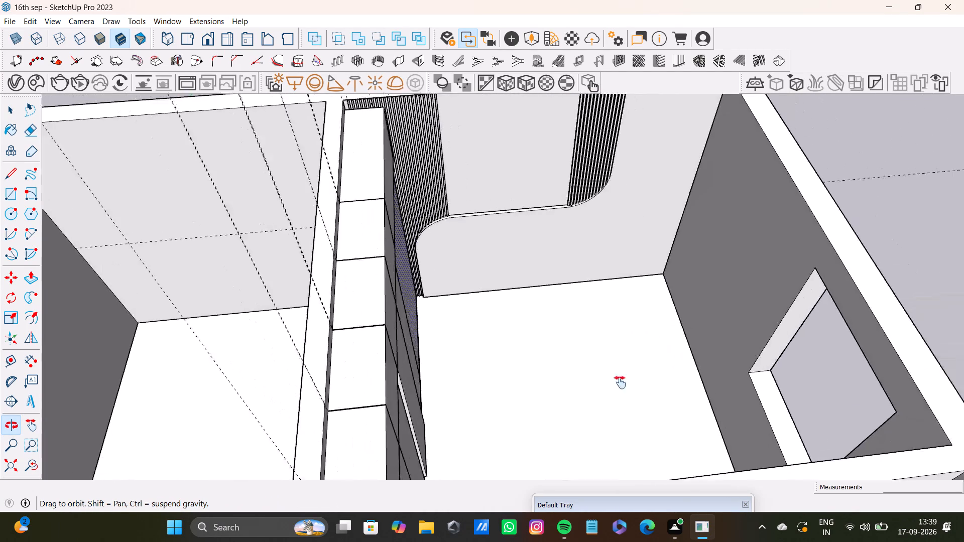
middle_click_drag(620, 382, 562, 431)
scroll(554, 247, "up", 6)
middle_click_drag(536, 260, 471, 235)
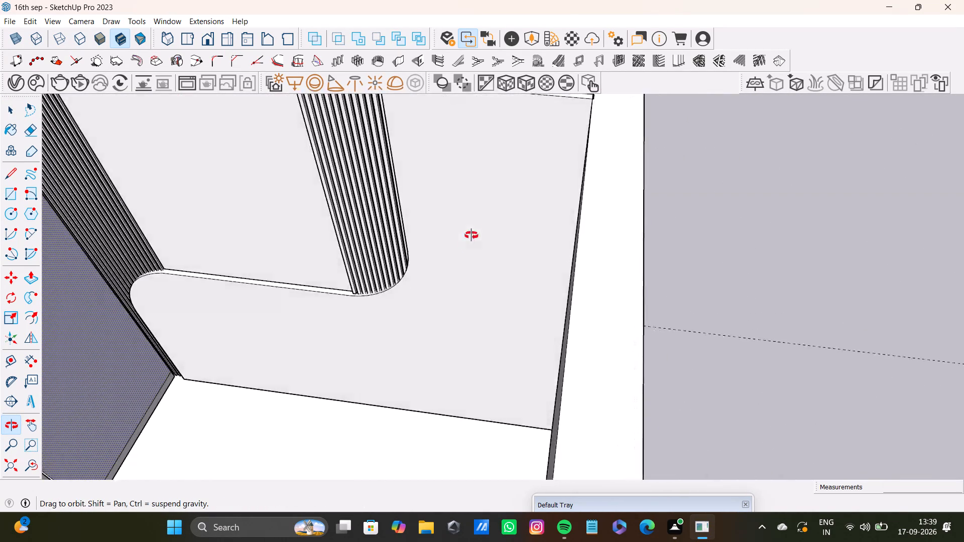
middle_click_drag(471, 235, 520, 312)
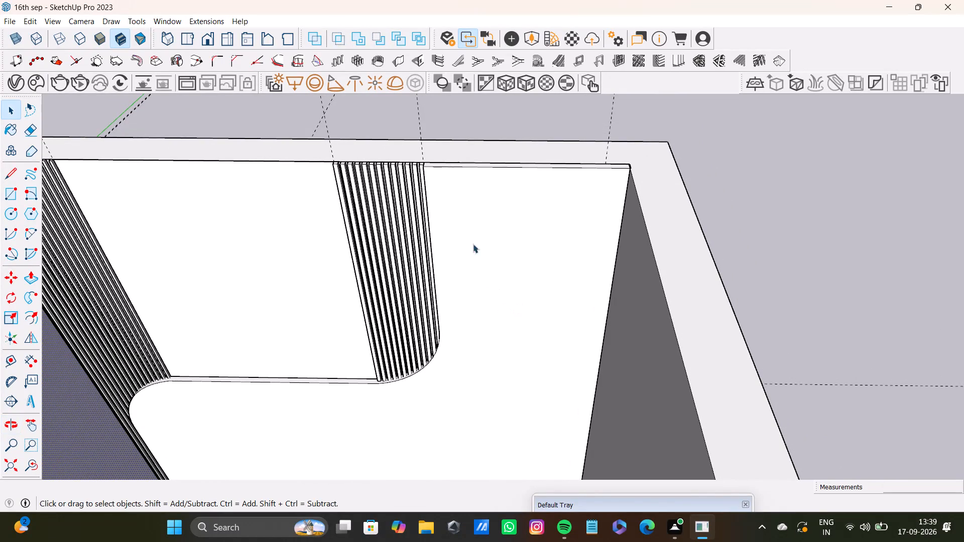
key("t")
left_click(439, 308)
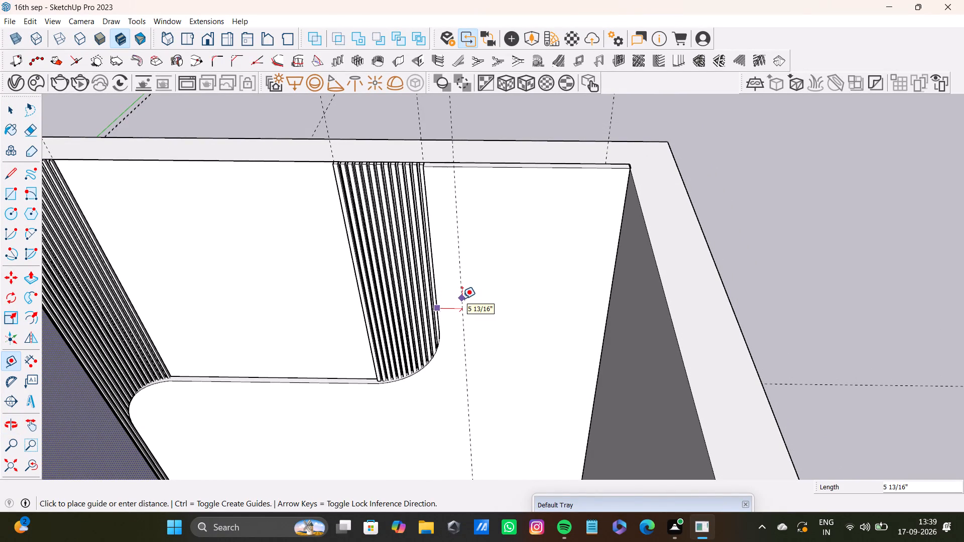
left_click(462, 298)
left_click(604, 322)
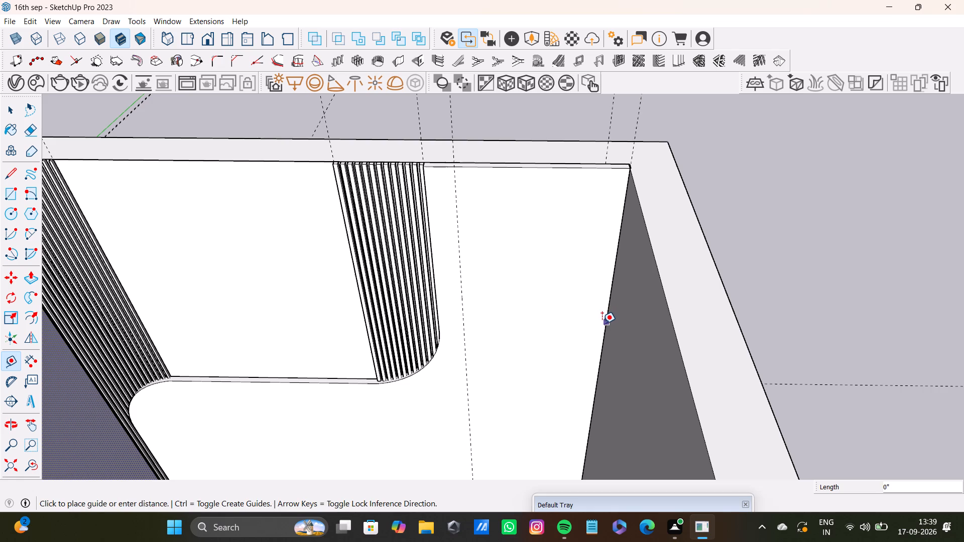
left_click(596, 324)
key("space")
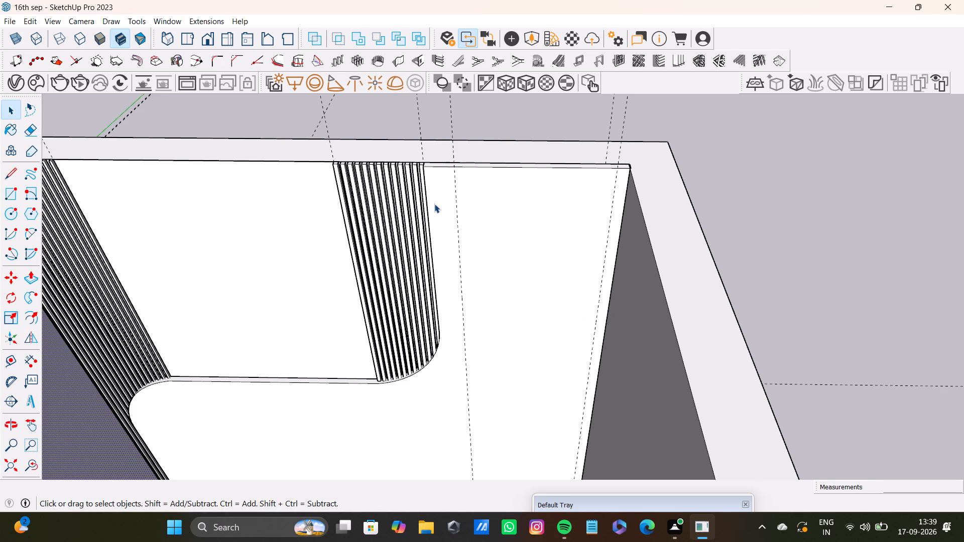
Draw a 10' high rectangle on the wall between the two vertical guides, from the top edge to the floor.
key("r")
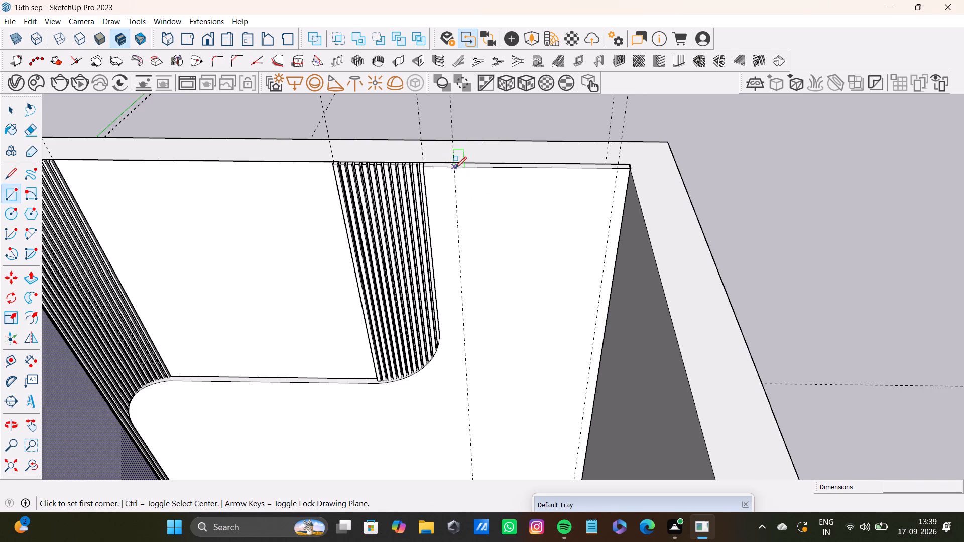
left_click(455, 168)
scroll(541, 386, "up", 3)
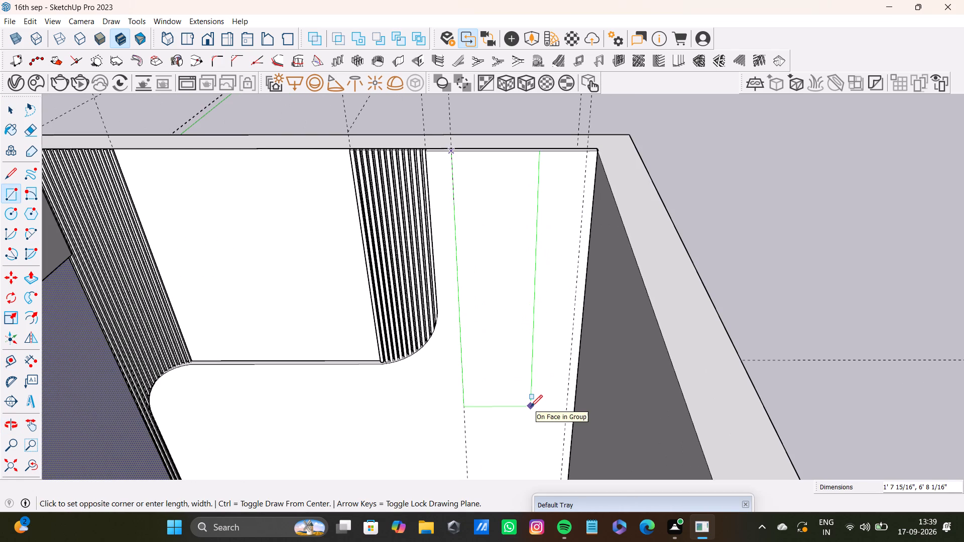
scroll(531, 406, "down", 3)
middle_click_drag(531, 406, 531, 343, "shift")
scroll(532, 379, "up", 5)
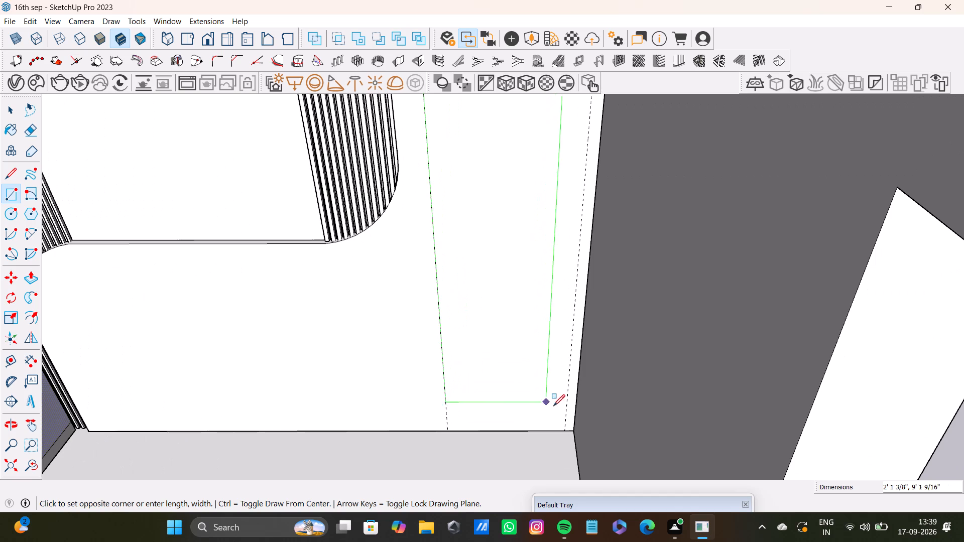
left_click(563, 429)
key("space")
scroll(522, 389, "down", 4)
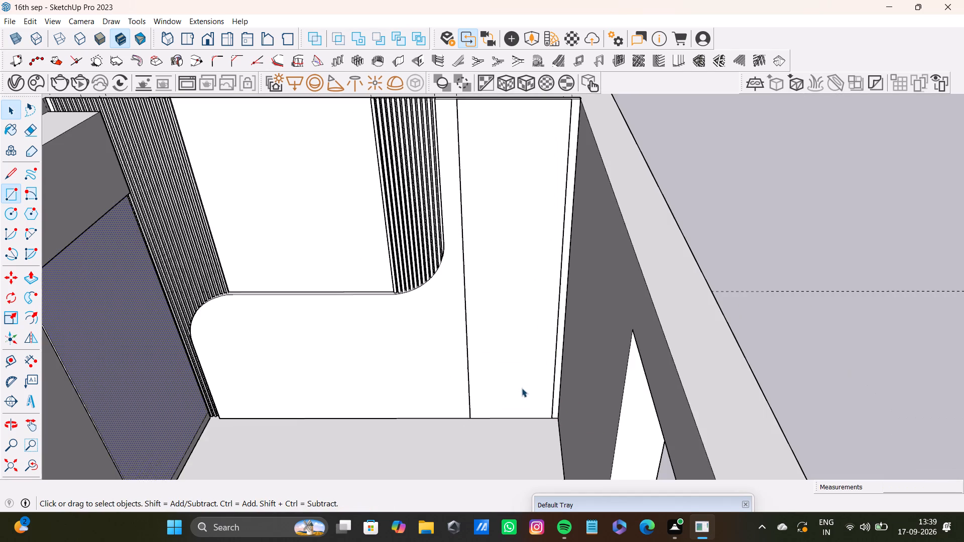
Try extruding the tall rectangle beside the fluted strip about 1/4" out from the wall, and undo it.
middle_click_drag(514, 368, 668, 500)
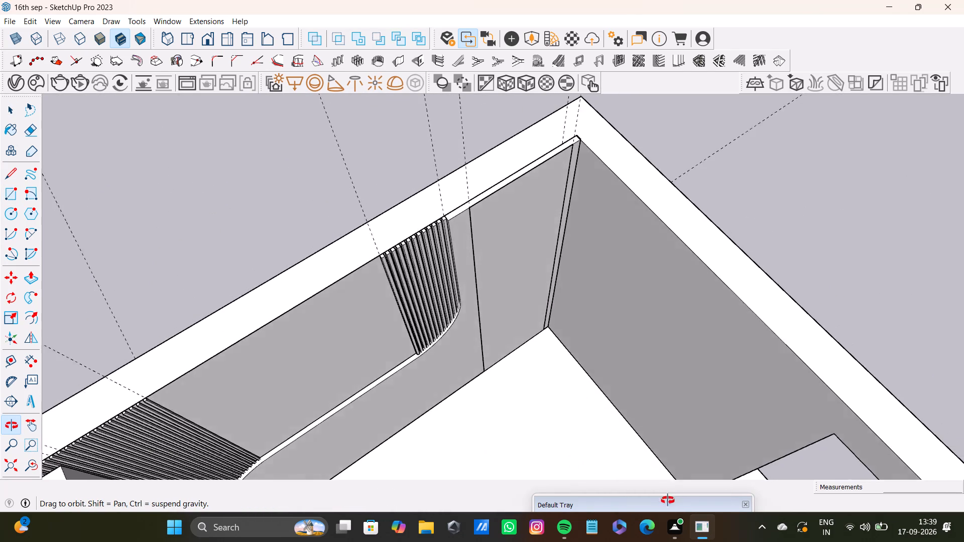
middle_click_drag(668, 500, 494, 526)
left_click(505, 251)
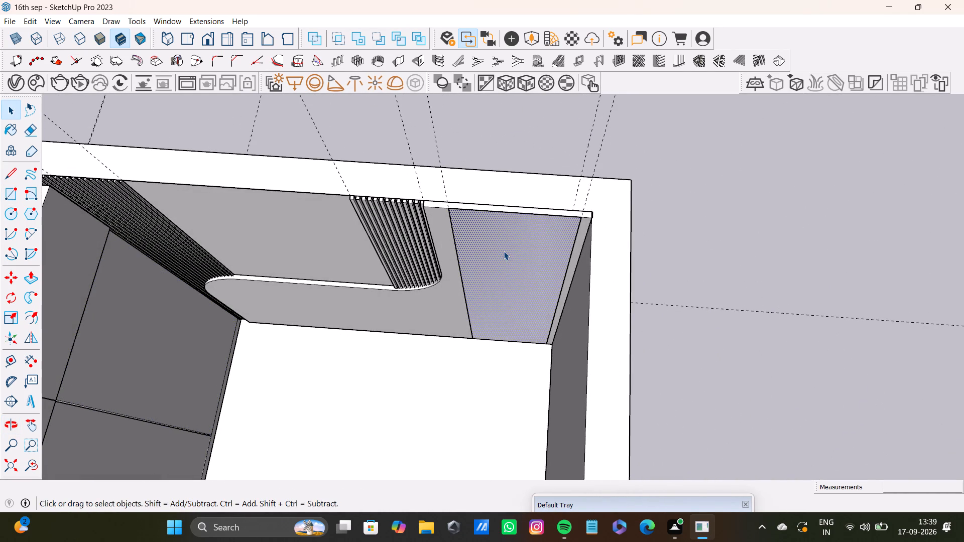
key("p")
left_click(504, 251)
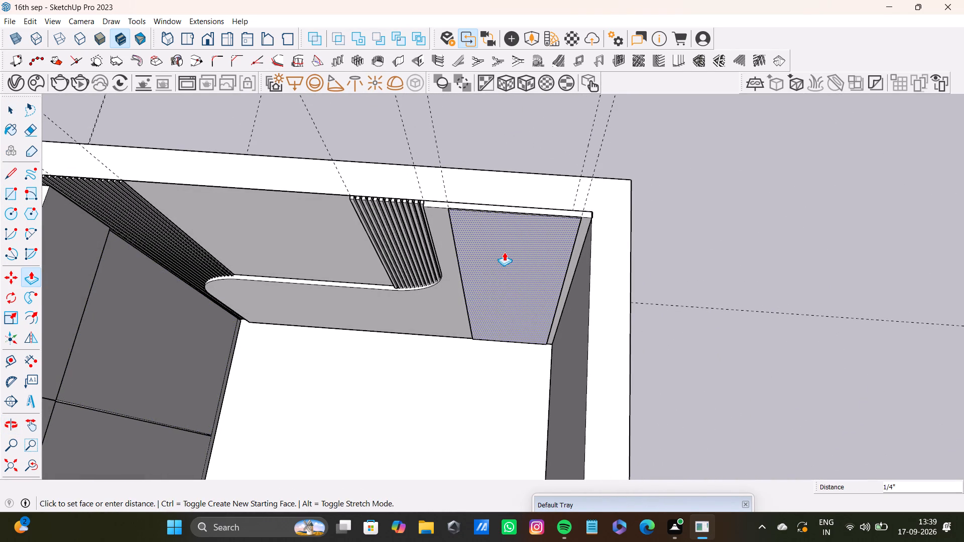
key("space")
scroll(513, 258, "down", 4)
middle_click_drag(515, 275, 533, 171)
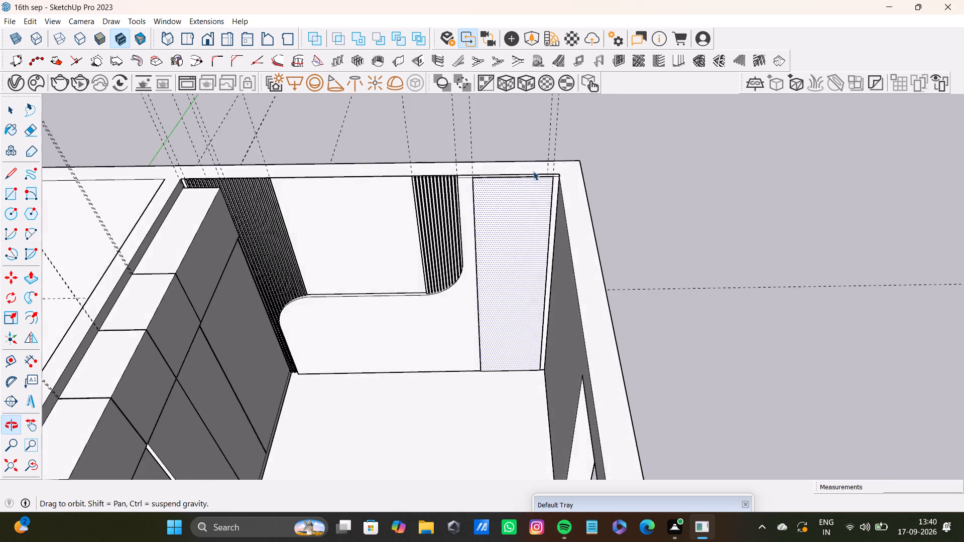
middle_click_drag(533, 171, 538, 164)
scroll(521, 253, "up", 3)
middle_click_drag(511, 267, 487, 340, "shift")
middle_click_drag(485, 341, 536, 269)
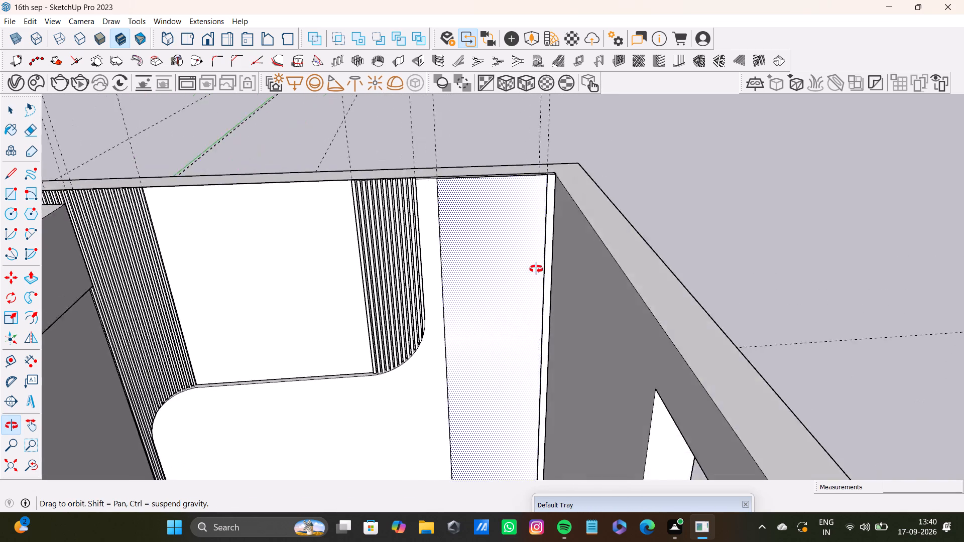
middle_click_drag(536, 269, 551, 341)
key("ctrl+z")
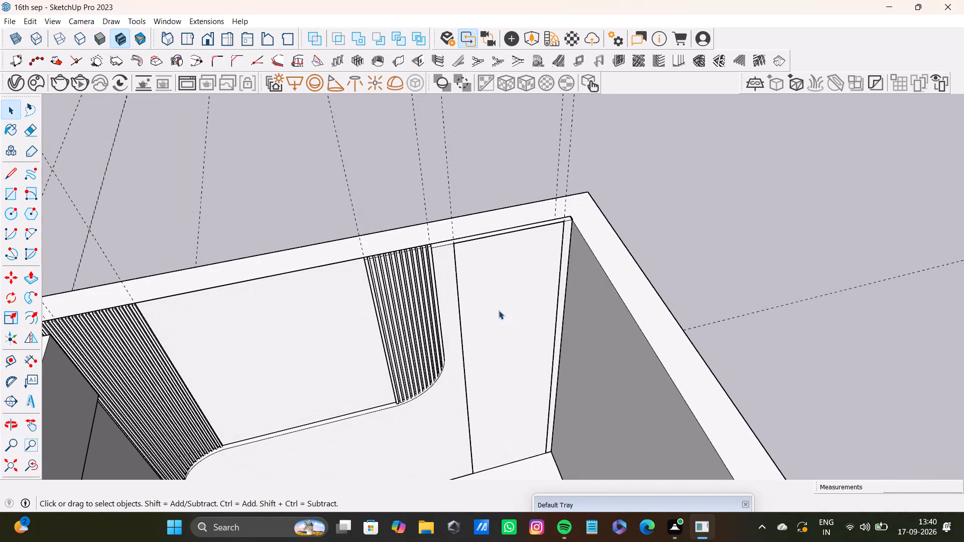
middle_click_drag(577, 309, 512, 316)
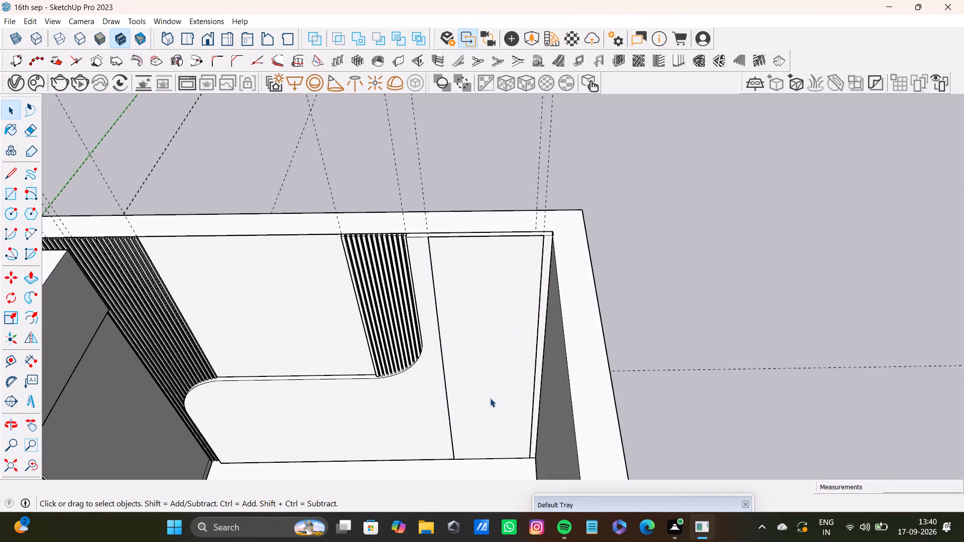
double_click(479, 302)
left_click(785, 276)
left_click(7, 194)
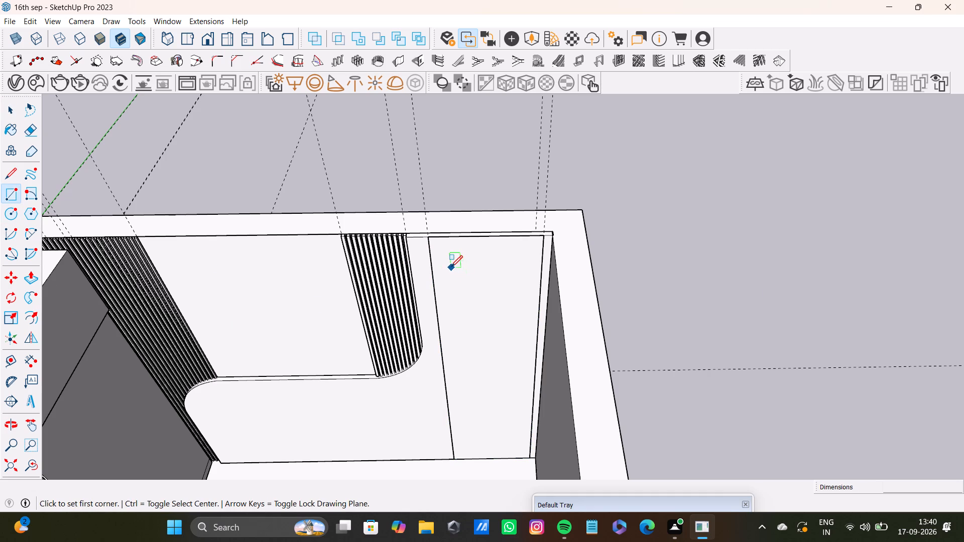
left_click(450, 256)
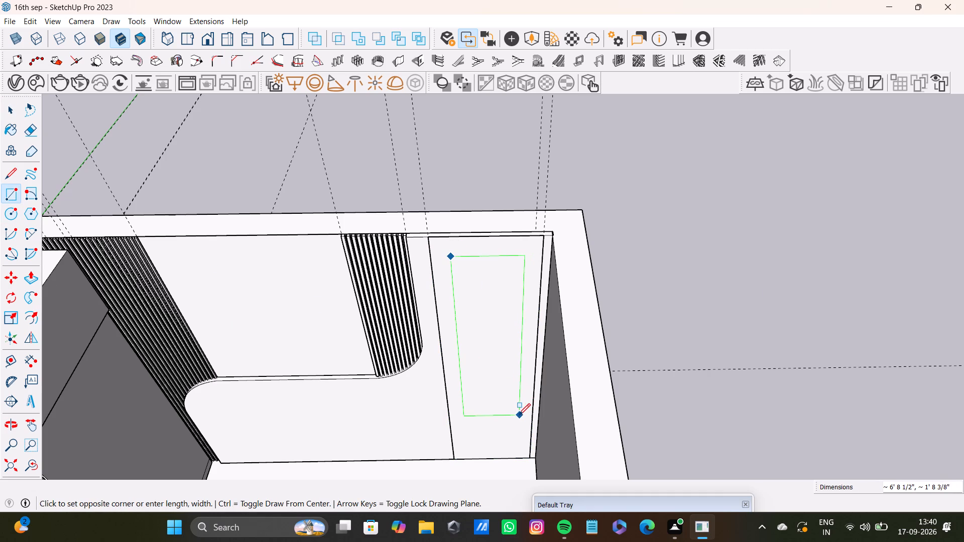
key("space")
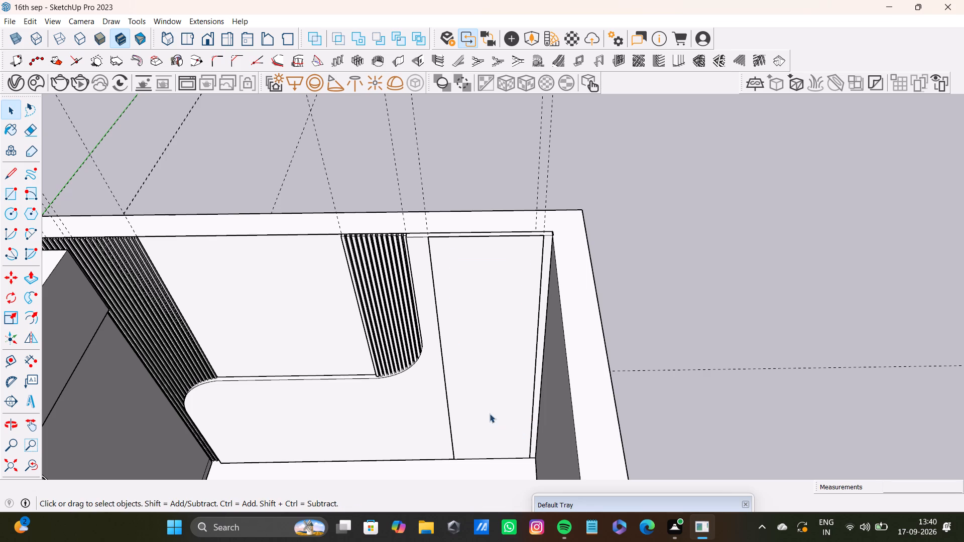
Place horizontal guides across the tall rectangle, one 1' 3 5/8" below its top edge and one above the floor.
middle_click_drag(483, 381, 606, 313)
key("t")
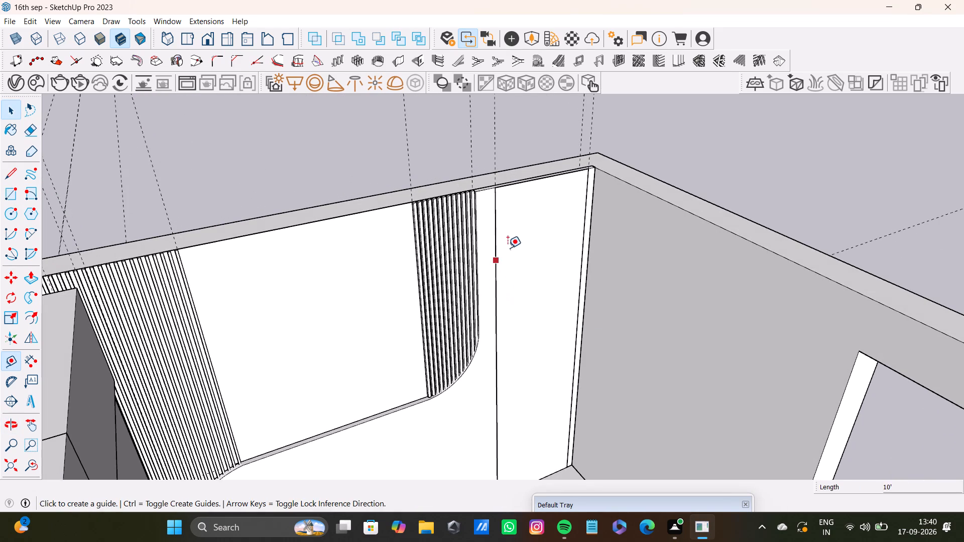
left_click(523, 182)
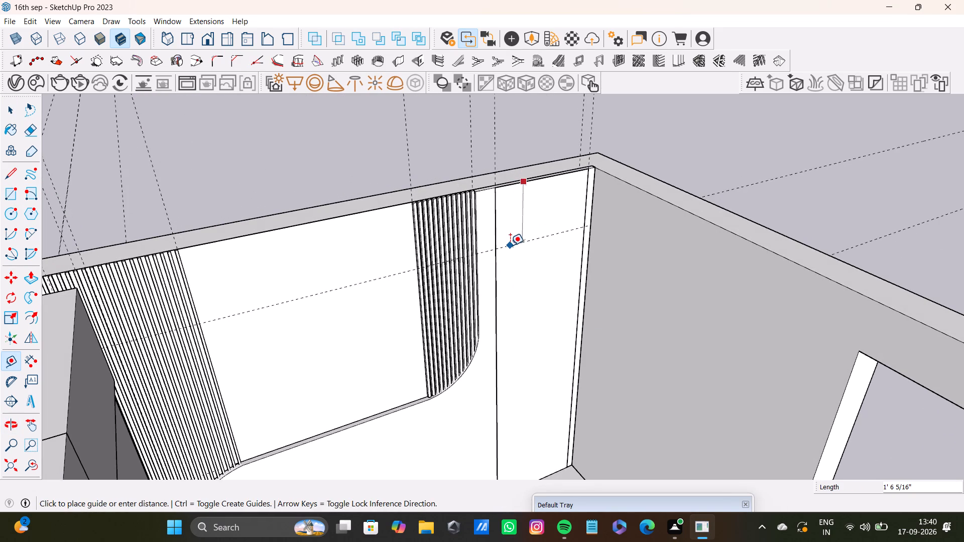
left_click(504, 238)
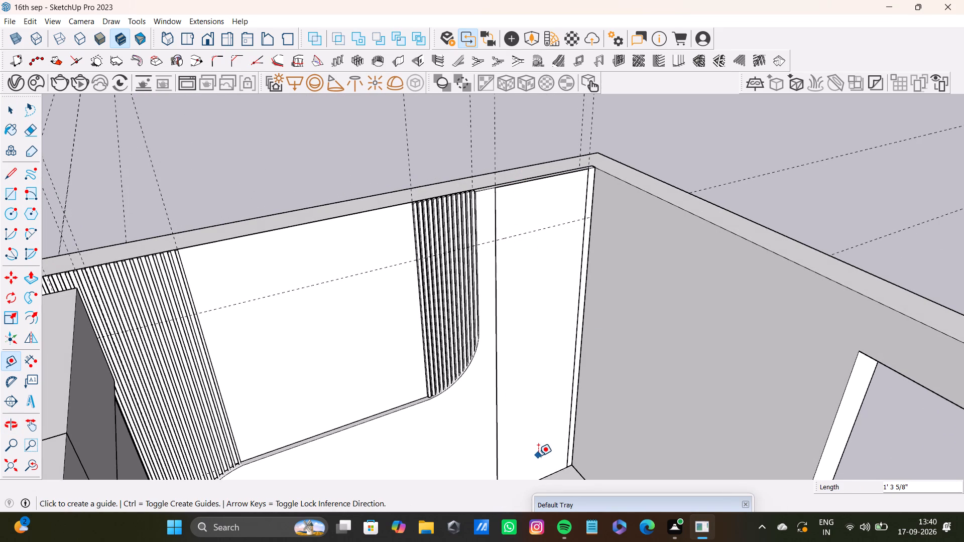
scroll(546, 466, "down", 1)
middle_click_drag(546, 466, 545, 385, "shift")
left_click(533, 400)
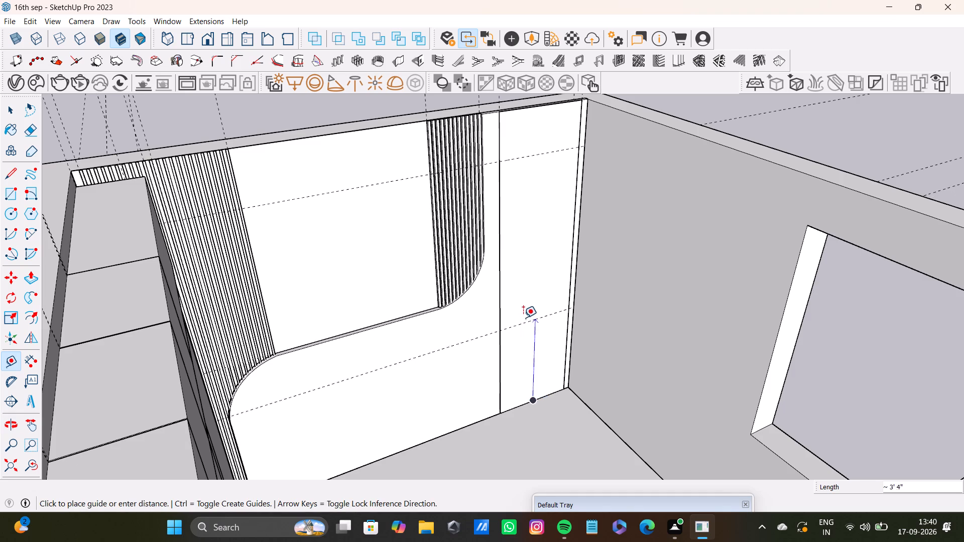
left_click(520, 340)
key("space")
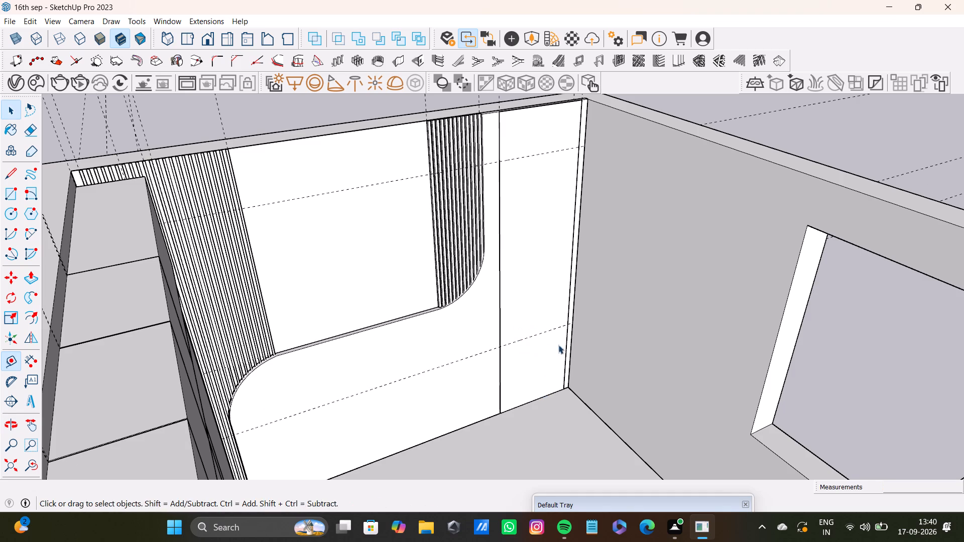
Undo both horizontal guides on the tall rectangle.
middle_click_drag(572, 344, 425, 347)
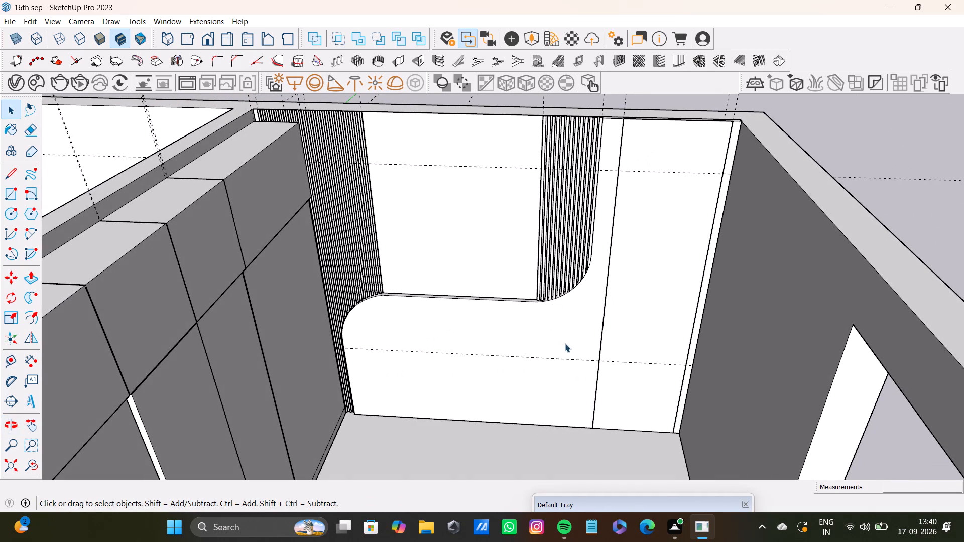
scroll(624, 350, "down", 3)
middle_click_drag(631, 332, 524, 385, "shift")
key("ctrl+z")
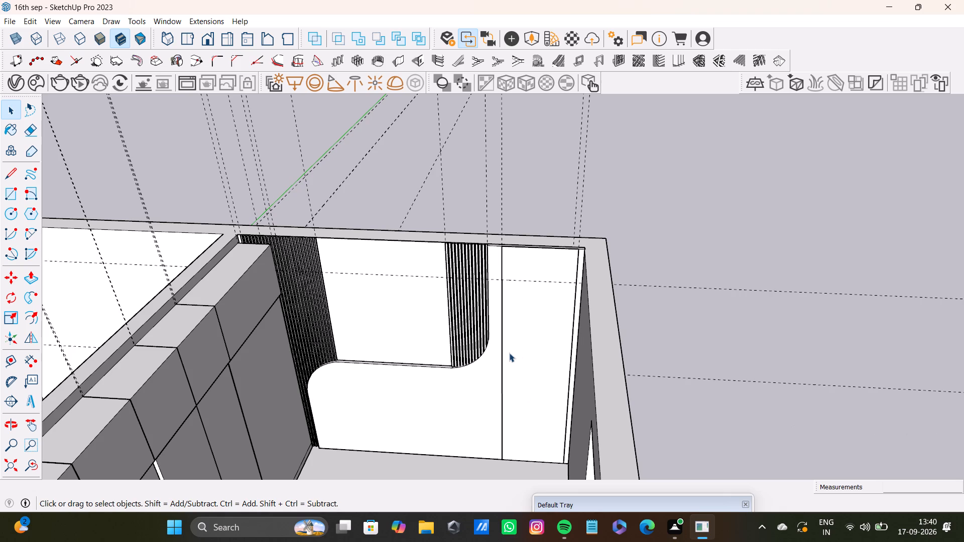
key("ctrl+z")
Place a horizontal guide across the tall rectangle, offset downward from its top edge.
scroll(510, 287, "up", 9)
middle_click_drag(521, 272, 422, 326, "shift")
middle_click_drag(432, 345, 434, 345)
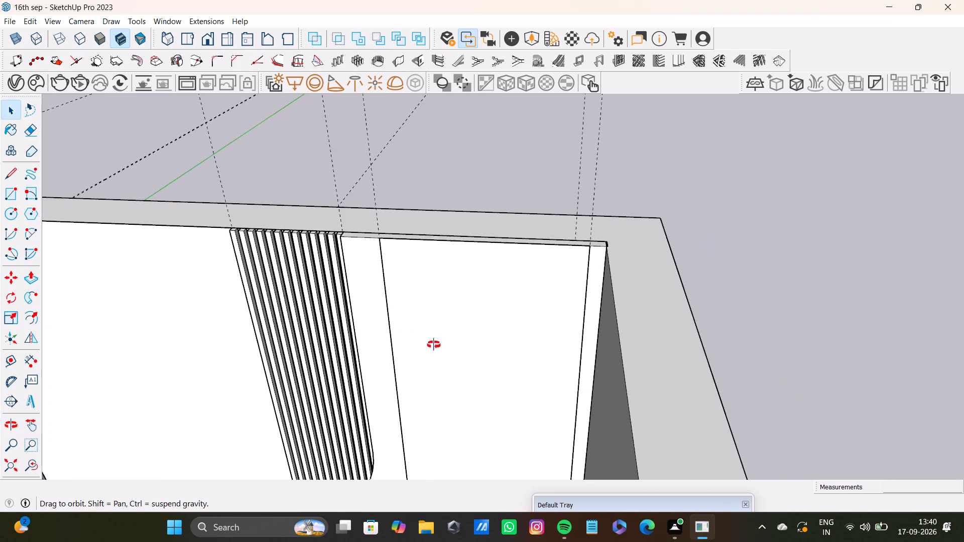
middle_click_drag(434, 345, 468, 346)
key("t")
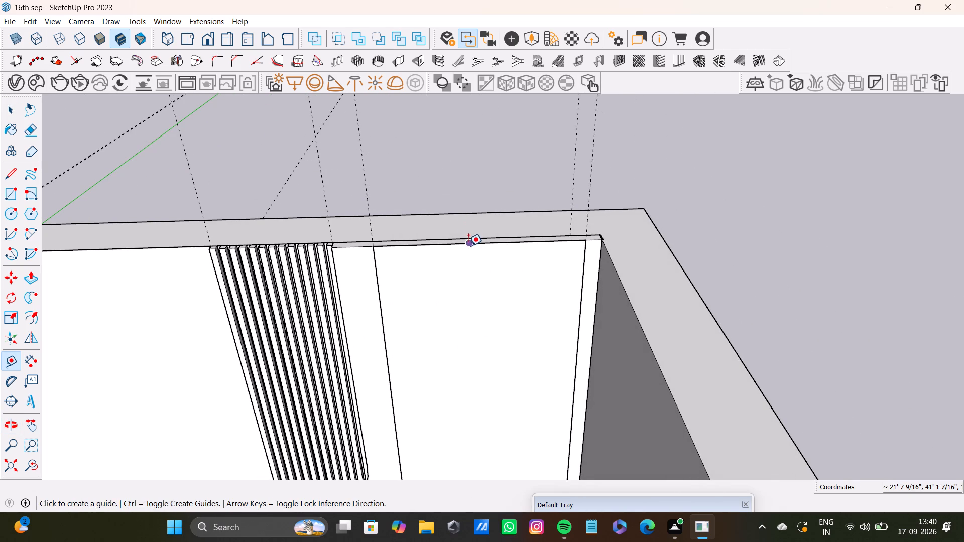
left_click(469, 244)
scroll(454, 315, "down", 3)
middle_click_drag(440, 354, 514, 302)
left_click(416, 343)
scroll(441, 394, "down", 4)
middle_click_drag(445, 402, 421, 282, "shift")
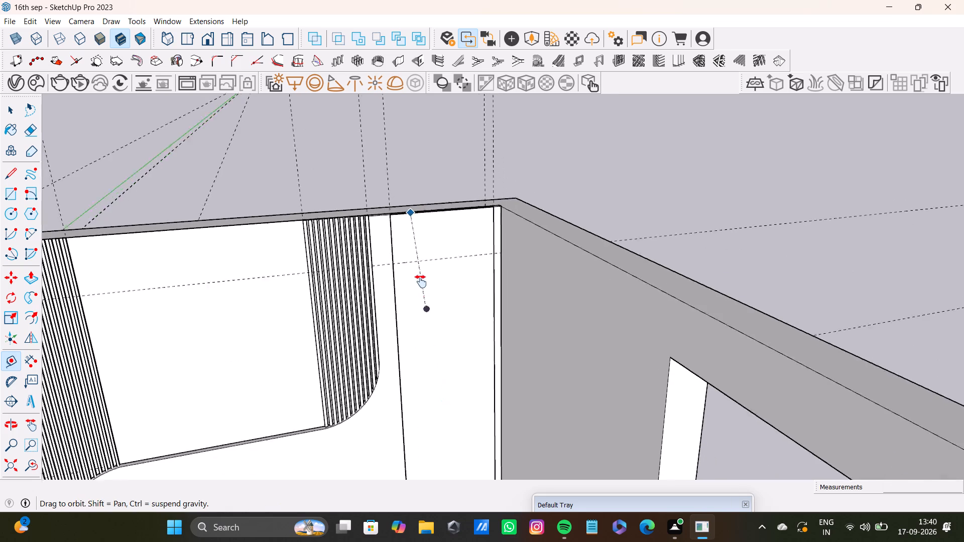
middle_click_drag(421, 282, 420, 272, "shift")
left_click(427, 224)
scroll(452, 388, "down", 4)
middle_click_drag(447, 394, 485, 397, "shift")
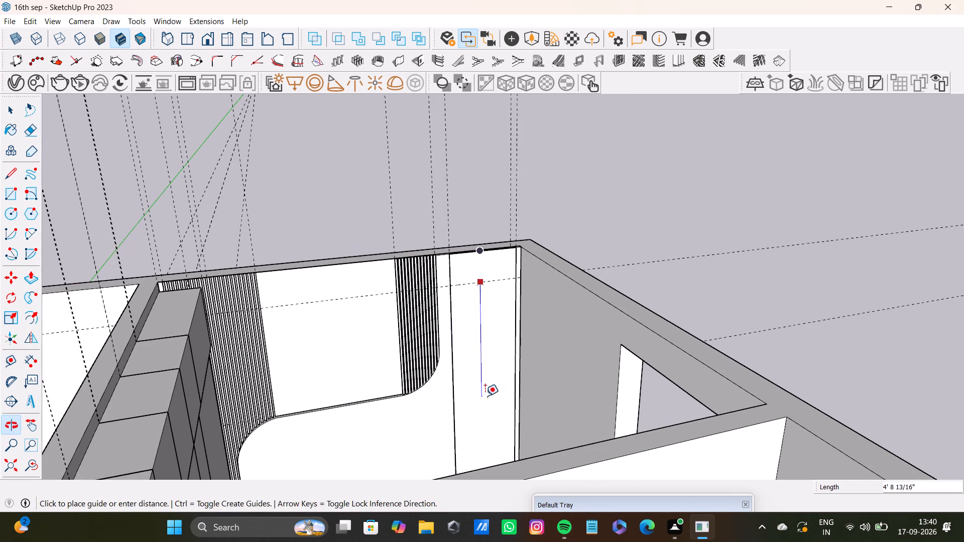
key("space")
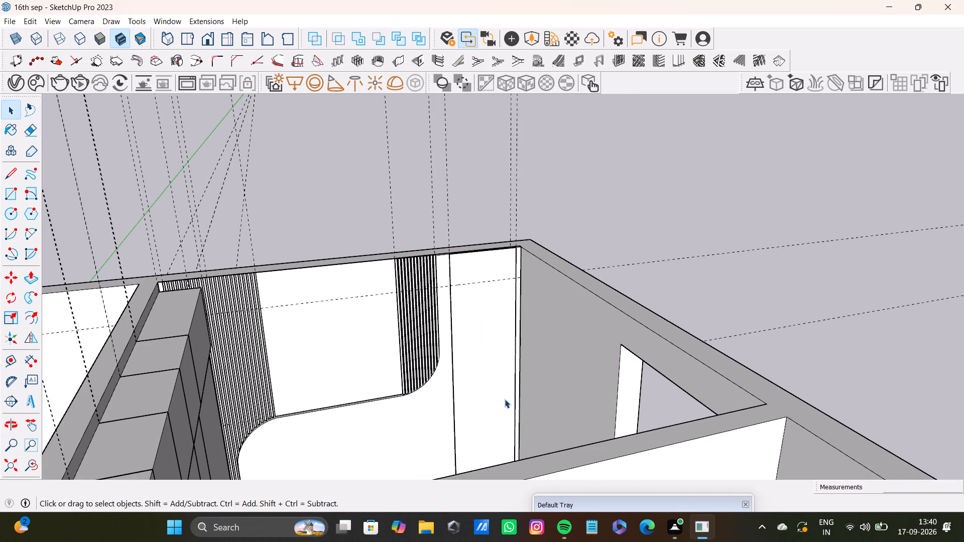
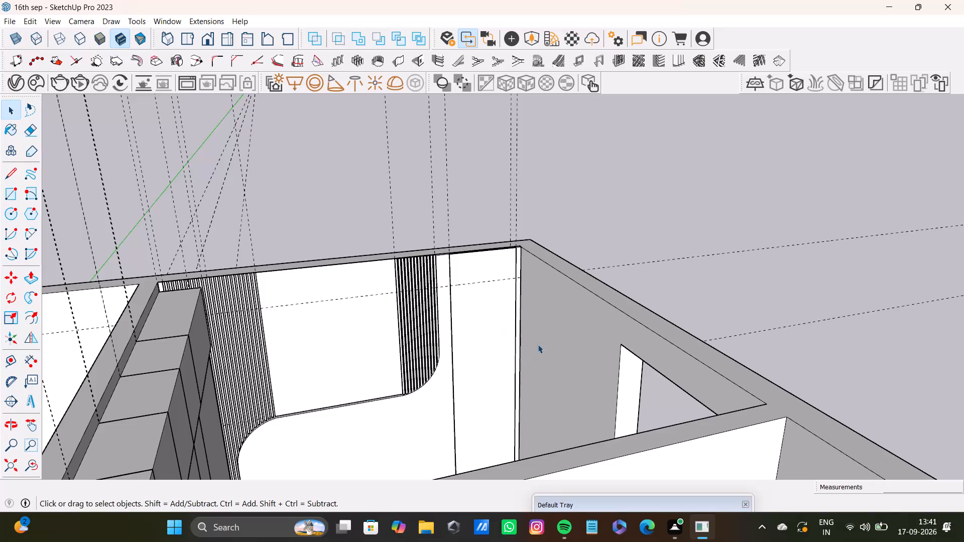
Place a horizontal guide across the tall rectangle about 4' 1 5/16" below the existing one, near the fluted strip's bottom edge.
key("t")
scroll(476, 291, "up", 7)
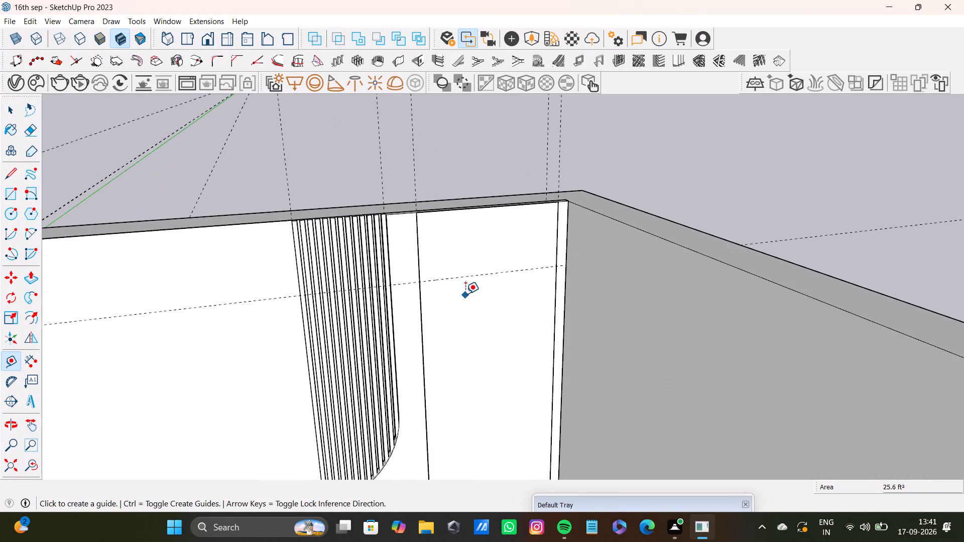
left_click(468, 278)
scroll(460, 406, "down", 4)
middle_click_drag(462, 404, 554, 326)
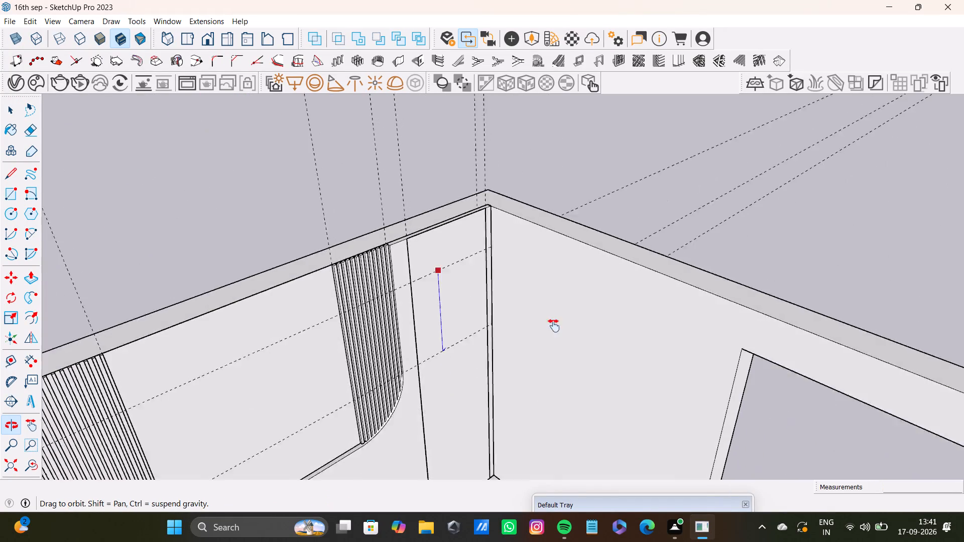
middle_click_drag(554, 326, 554, 232)
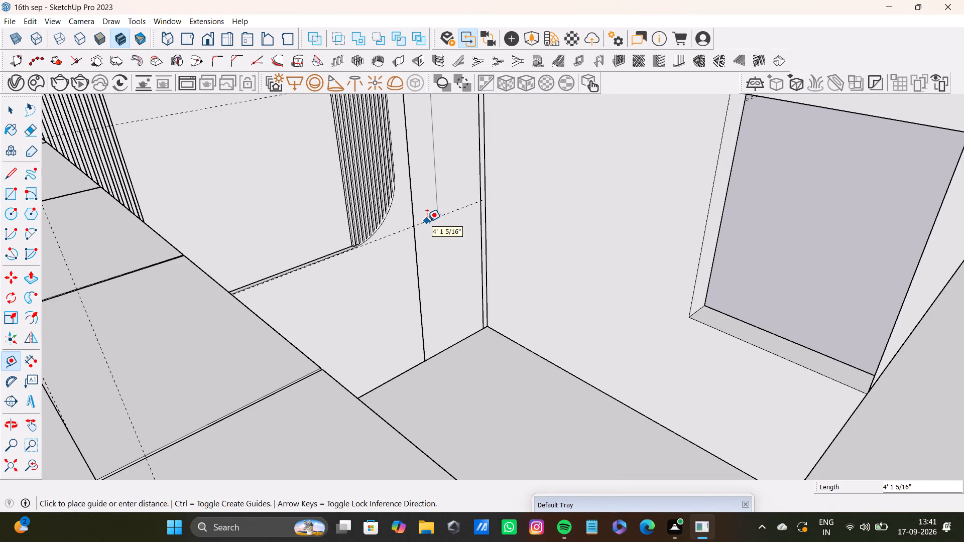
left_click(427, 221)
Place two vertical guides inside the tall rectangle, one about 4 1/2" from its fluted-strip side and one inside its corner-side edge.
scroll(444, 235, "down", 4)
middle_click_drag(468, 238, 342, 252)
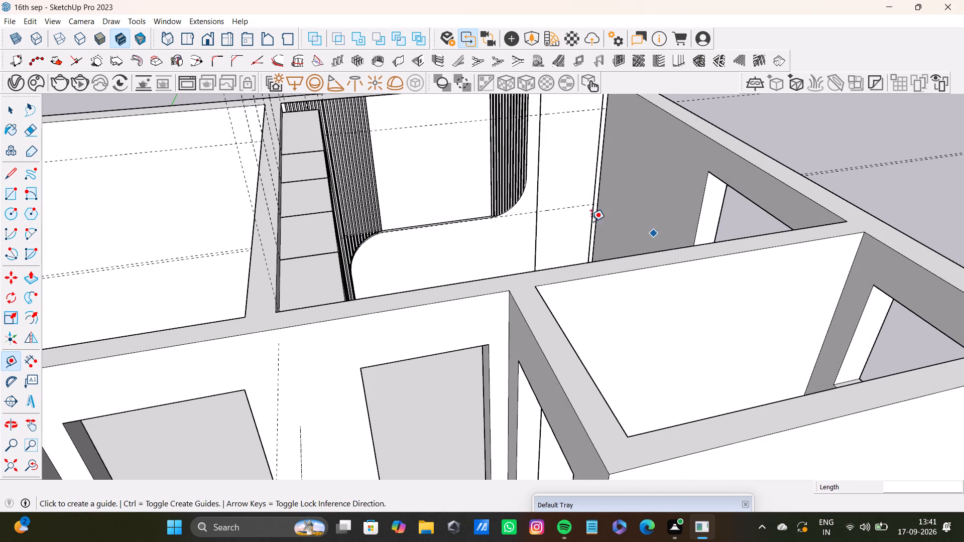
middle_click_drag(501, 219, 478, 330)
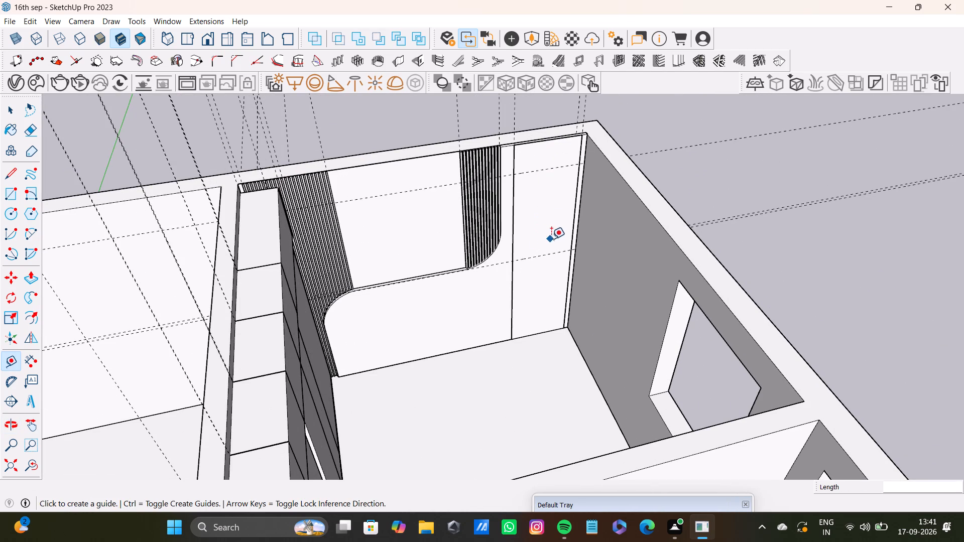
middle_click(466, 217)
middle_click_drag(560, 218, 461, 211)
scroll(650, 236, "up", 9)
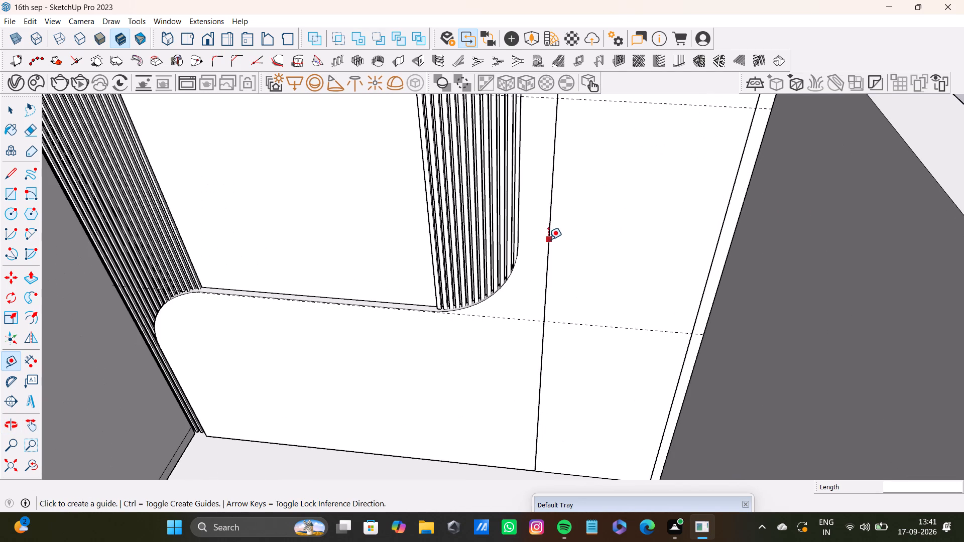
left_click(548, 240)
left_click(573, 241)
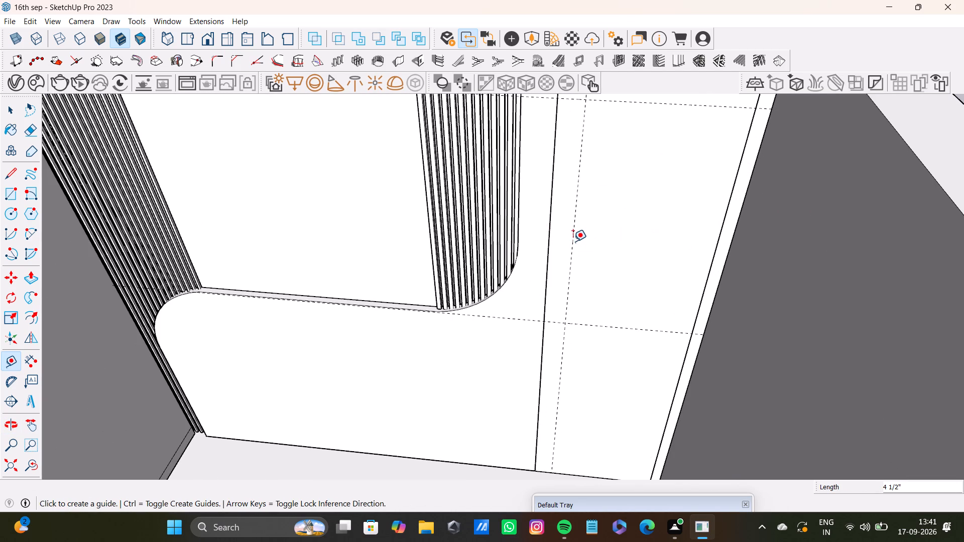
left_click(712, 255)
left_click(691, 257)
Draw a rectangle on the tall panel between the intersections of the two horizontal and two vertical guides.
scroll(663, 282, "down", 4)
middle_click_drag(663, 284, 619, 314)
key("r")
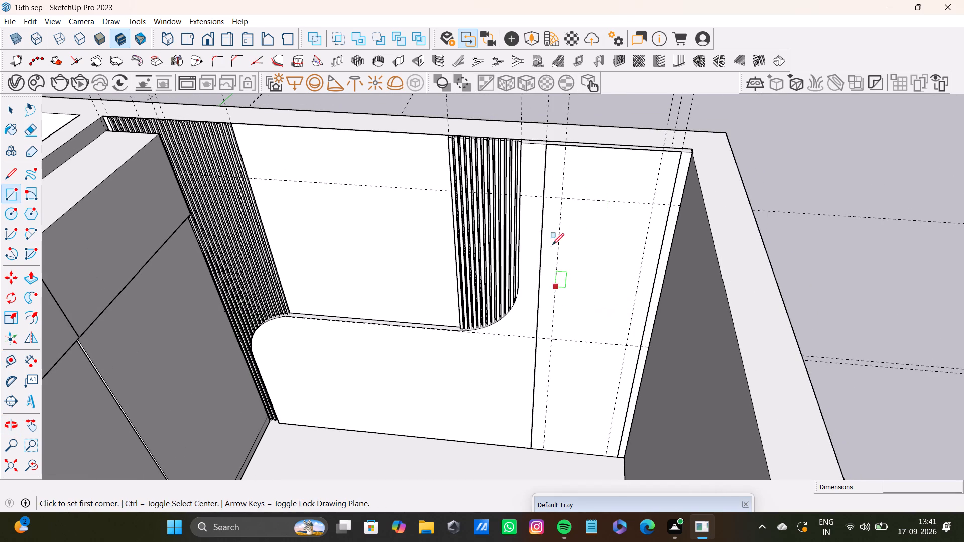
left_click(563, 198)
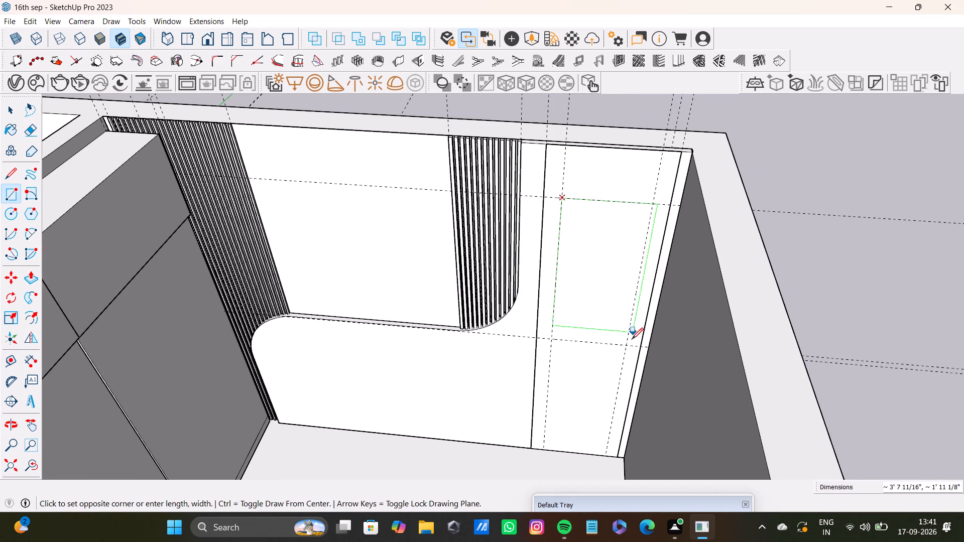
left_click(626, 346)
key("space")
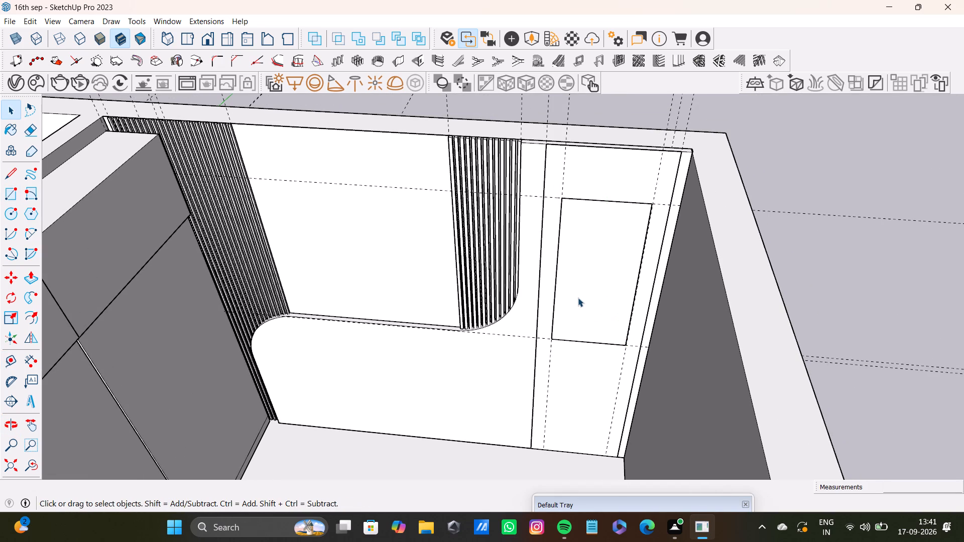
Draw an arc over the inner rectangle's top edge, corner to corner, with a bulge of about 9 13/16".
key("a")
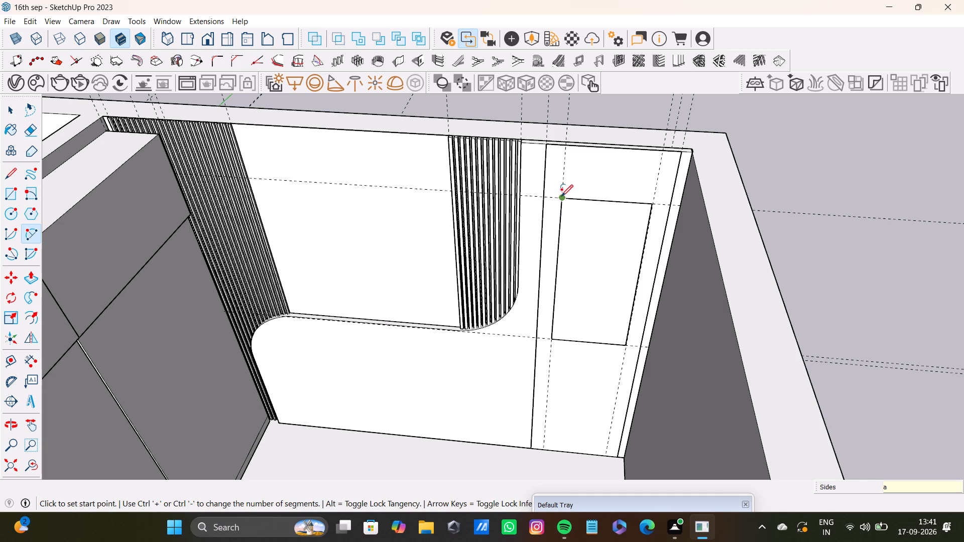
left_click(561, 197)
left_click(651, 207)
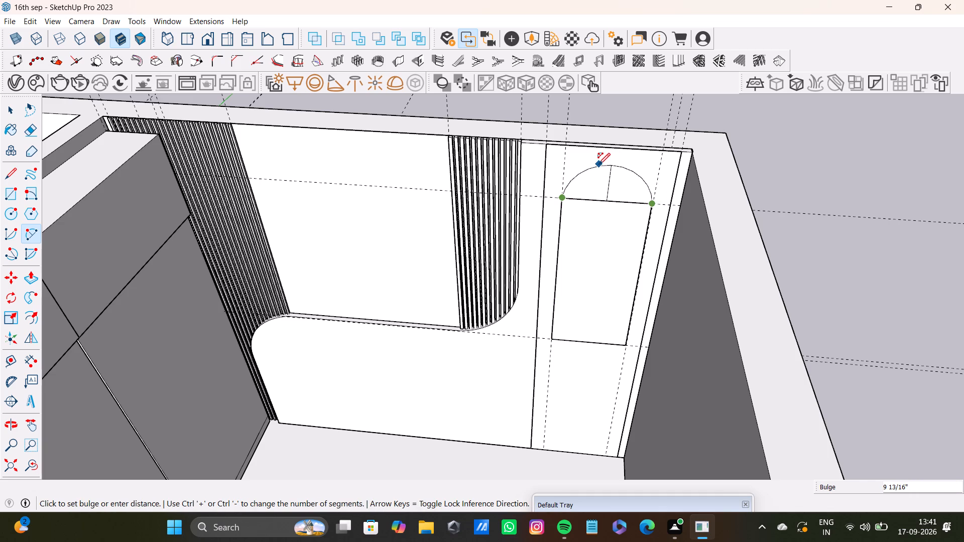
left_click(599, 165)
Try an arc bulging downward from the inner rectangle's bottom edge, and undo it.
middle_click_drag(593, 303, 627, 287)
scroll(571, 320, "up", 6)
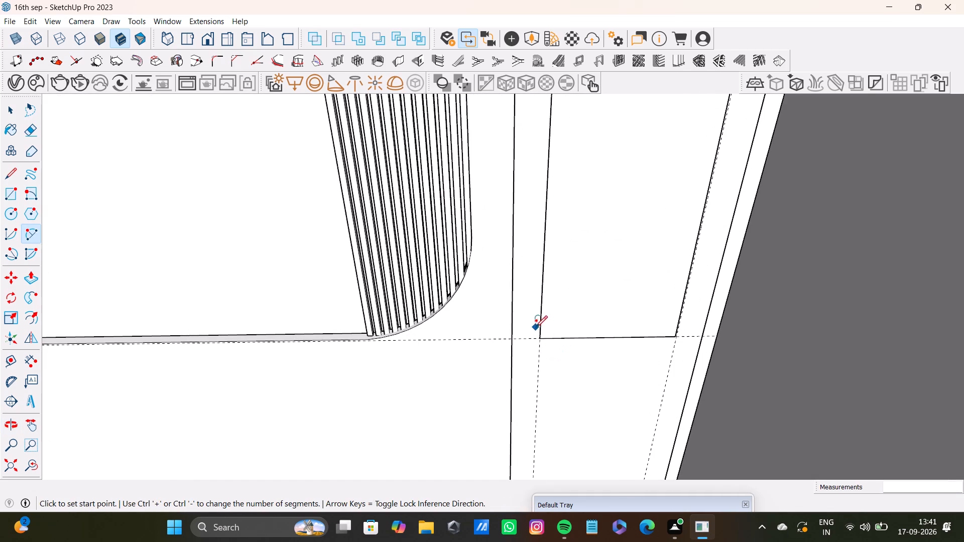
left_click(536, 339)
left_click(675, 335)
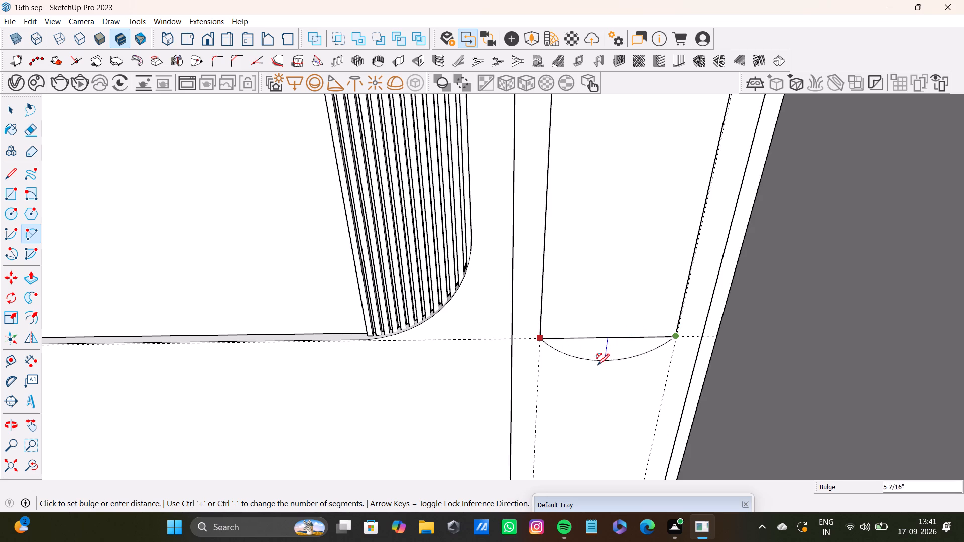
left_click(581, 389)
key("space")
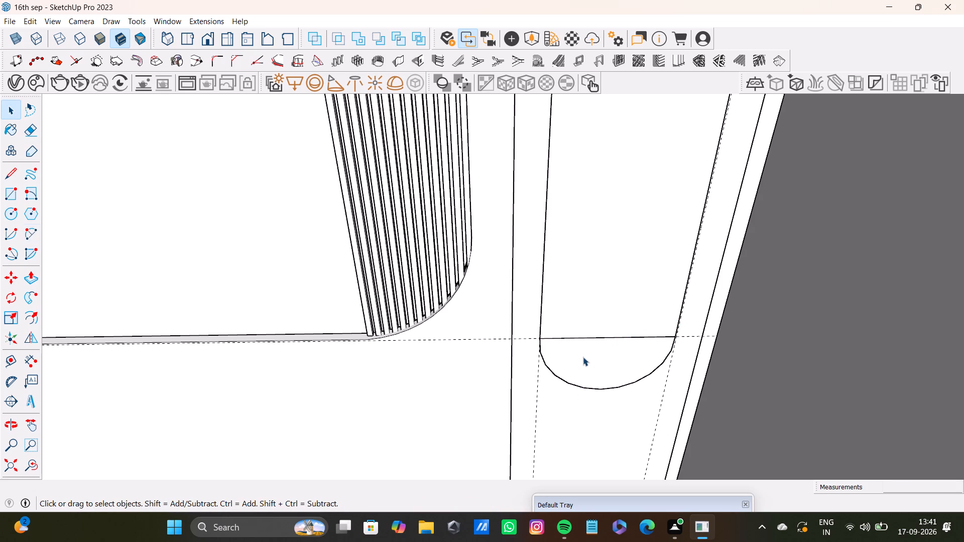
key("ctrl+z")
Select the tall panel's face around the arch and examine the panel and arched outline from several angles.
scroll(582, 366, "up", 8)
middle_click_drag(574, 354, 569, 292)
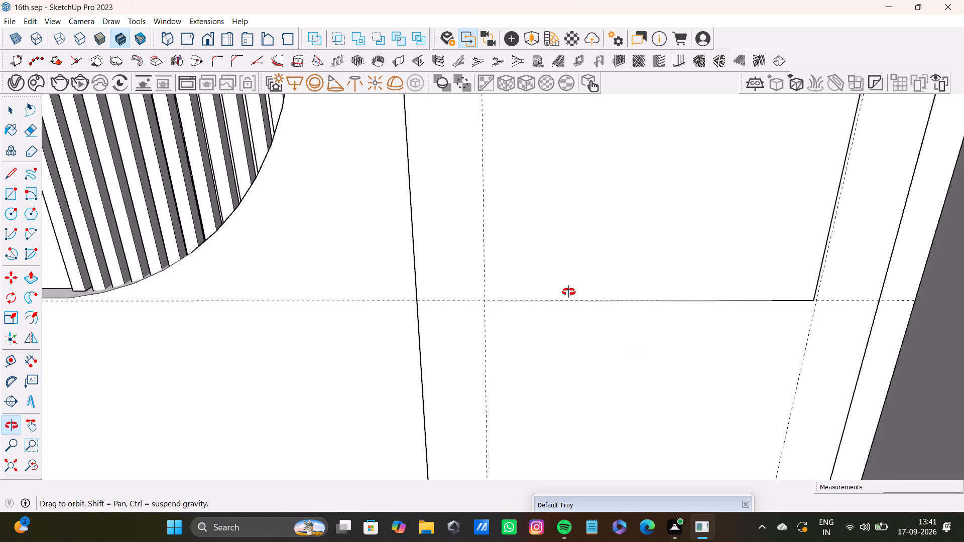
middle_click_drag(569, 292, 567, 279)
middle_click_drag(609, 295, 722, 421)
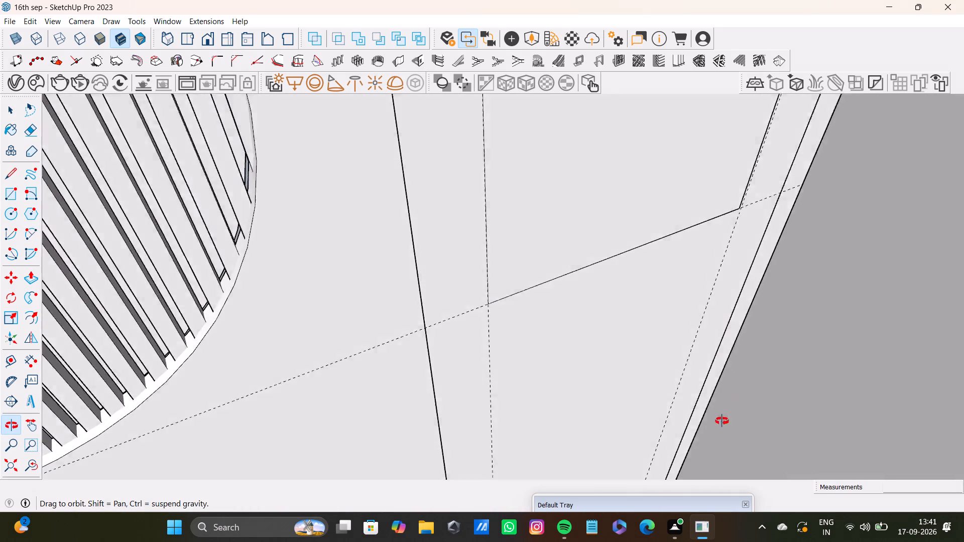
middle_click_drag(722, 421, 513, 520)
scroll(571, 395, "down", 11)
middle_click_drag(571, 348, 607, 317)
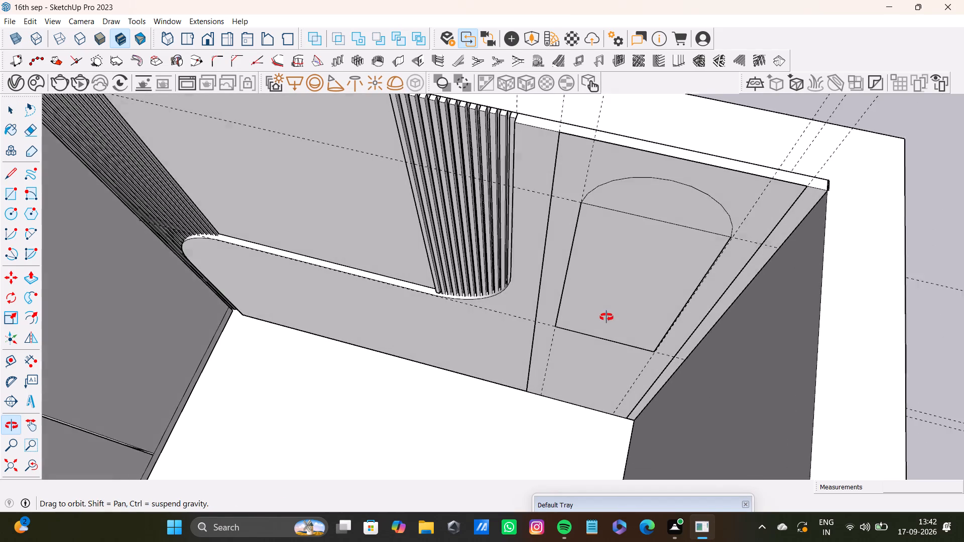
middle_click_drag(607, 317, 607, 327)
middle_click_drag(618, 309, 705, 339)
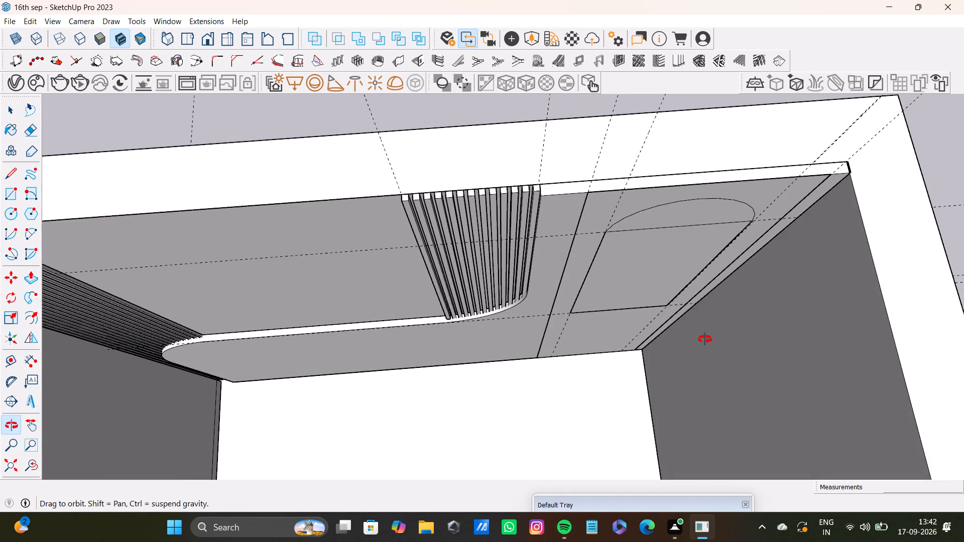
middle_click_drag(705, 339, 695, 343)
left_click(593, 211)
middle_click_drag(609, 227, 514, 77)
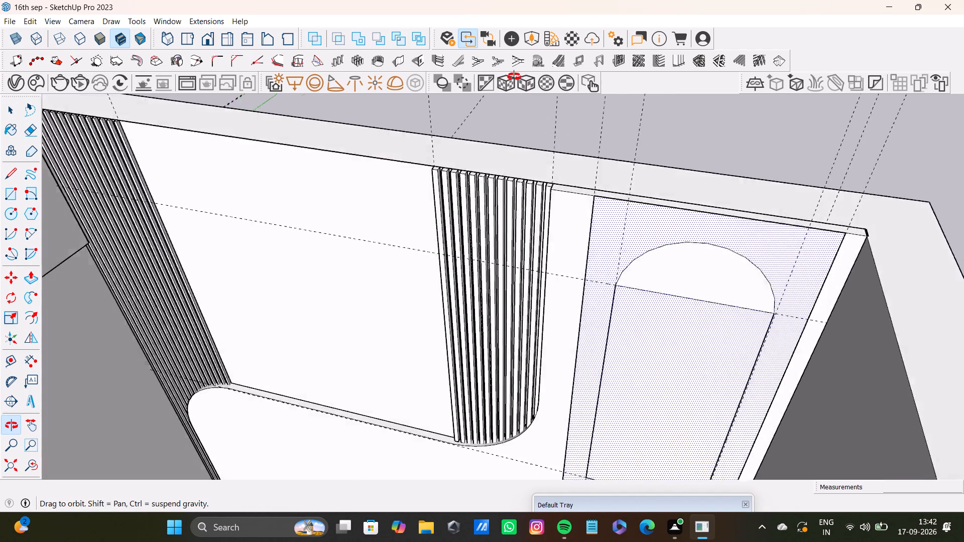
middle_click_drag(514, 77, 667, 280)
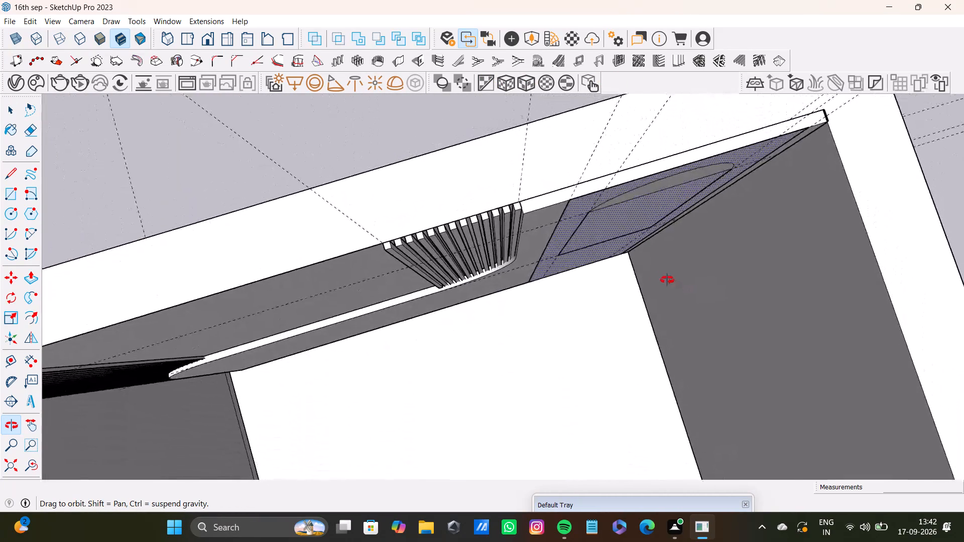
middle_click_drag(667, 280, 428, 95)
middle_click_drag(851, 335, 668, 278, "shift")
scroll(668, 277, "up", 12)
middle_click_drag(674, 275, 766, 337)
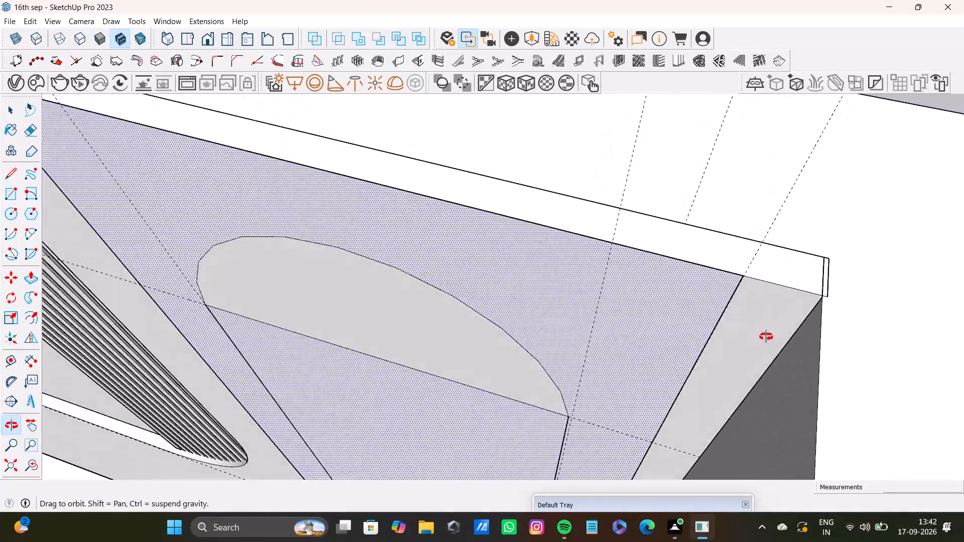
middle_click_drag(766, 337, 797, 358)
scroll(797, 358, "down", 8)
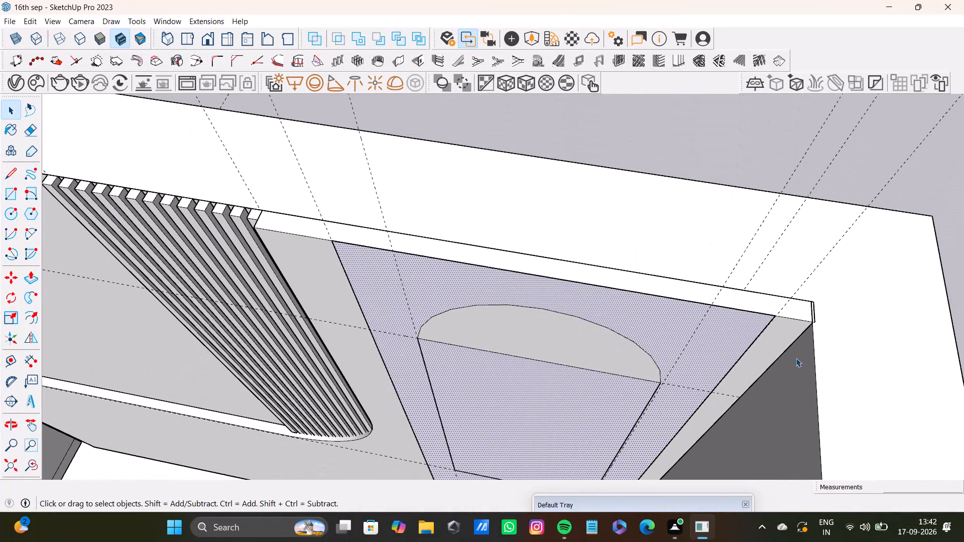
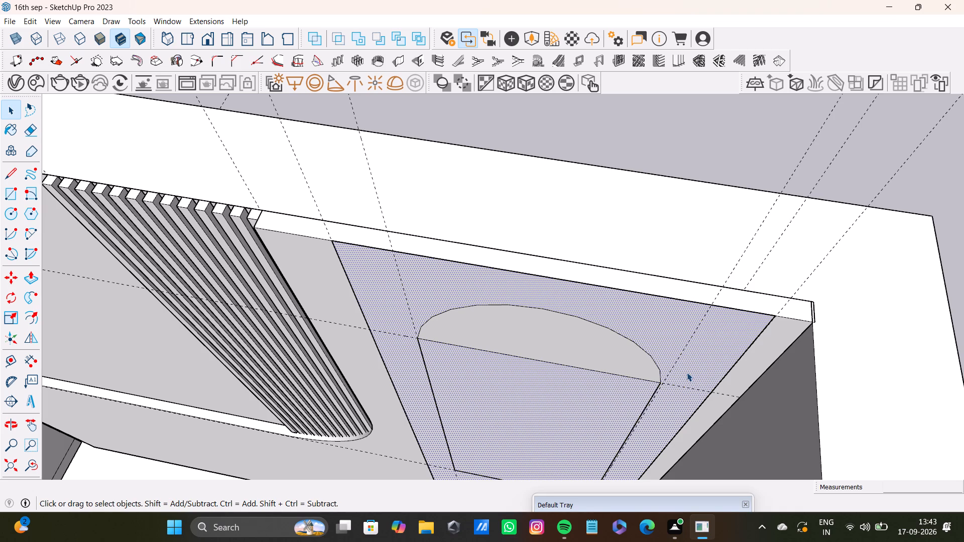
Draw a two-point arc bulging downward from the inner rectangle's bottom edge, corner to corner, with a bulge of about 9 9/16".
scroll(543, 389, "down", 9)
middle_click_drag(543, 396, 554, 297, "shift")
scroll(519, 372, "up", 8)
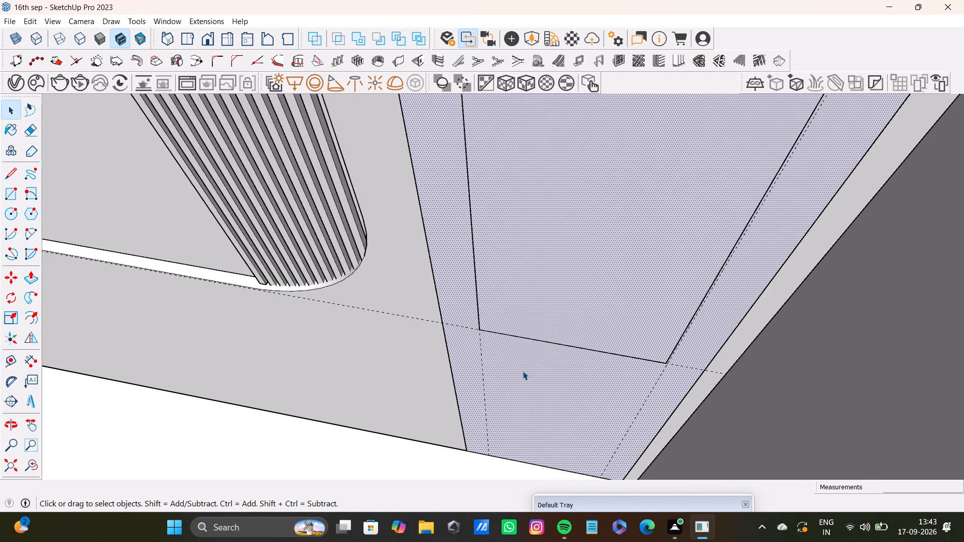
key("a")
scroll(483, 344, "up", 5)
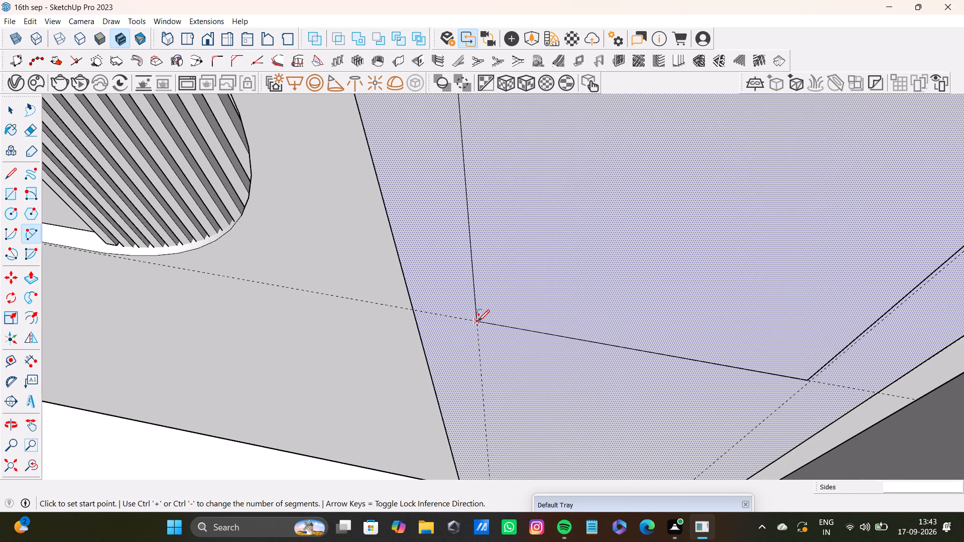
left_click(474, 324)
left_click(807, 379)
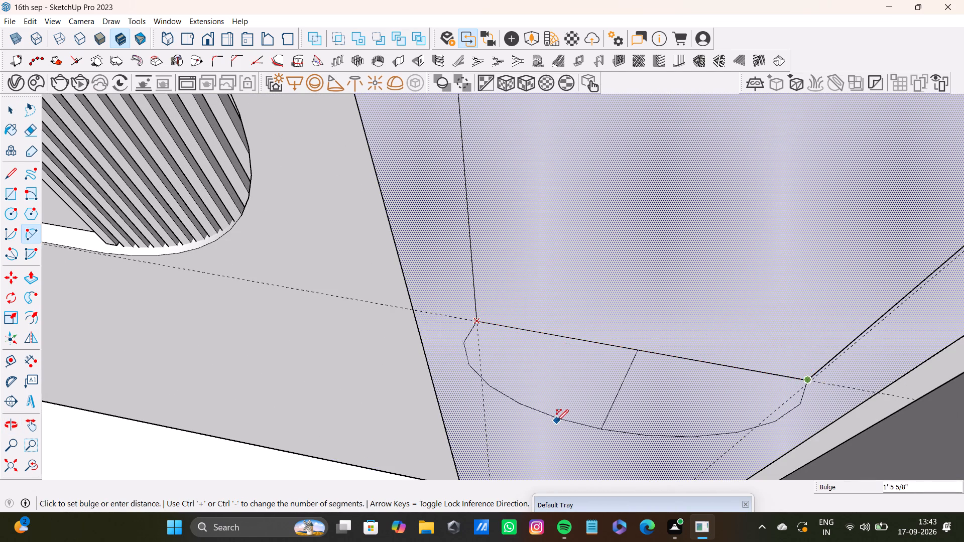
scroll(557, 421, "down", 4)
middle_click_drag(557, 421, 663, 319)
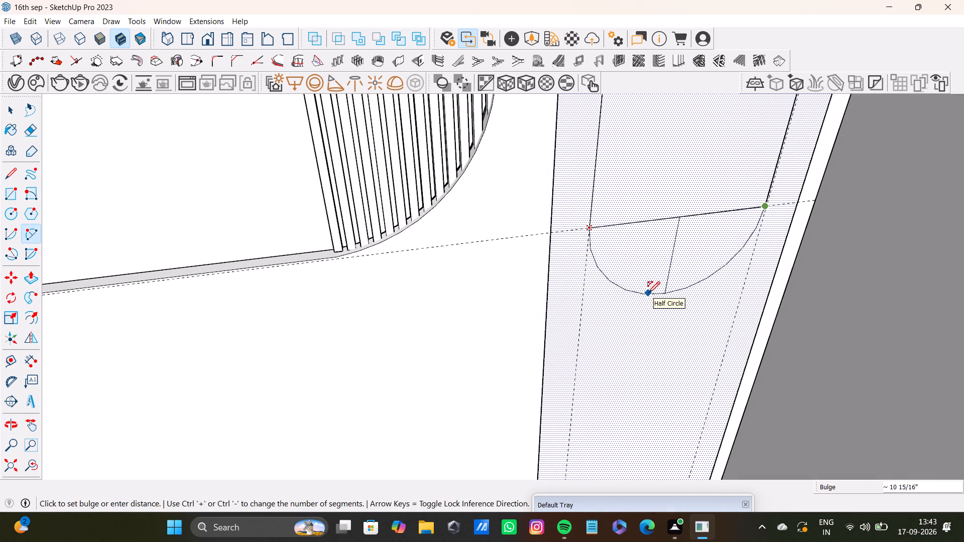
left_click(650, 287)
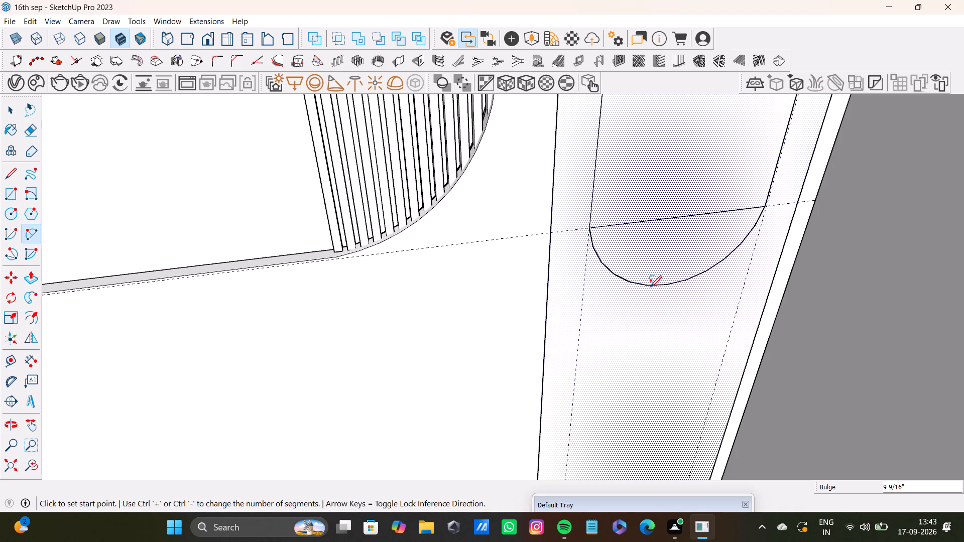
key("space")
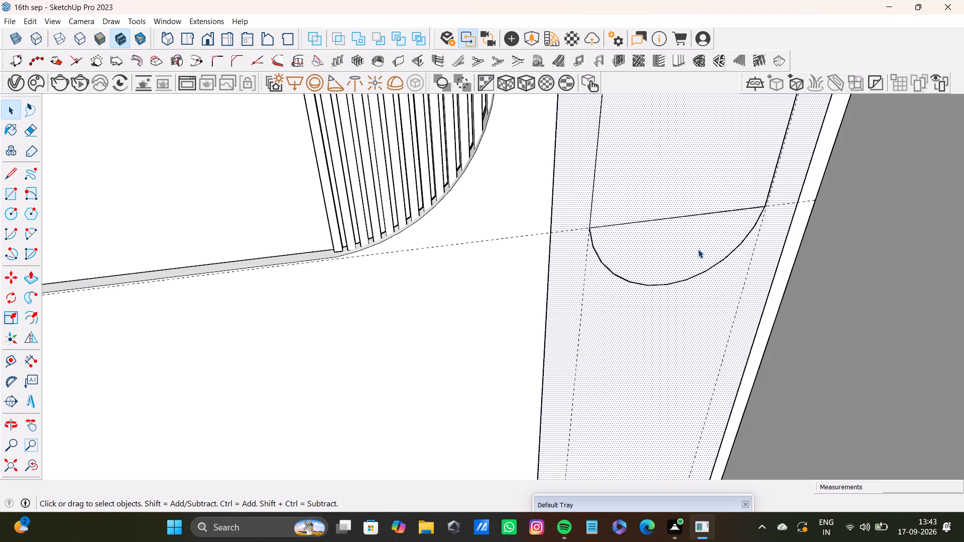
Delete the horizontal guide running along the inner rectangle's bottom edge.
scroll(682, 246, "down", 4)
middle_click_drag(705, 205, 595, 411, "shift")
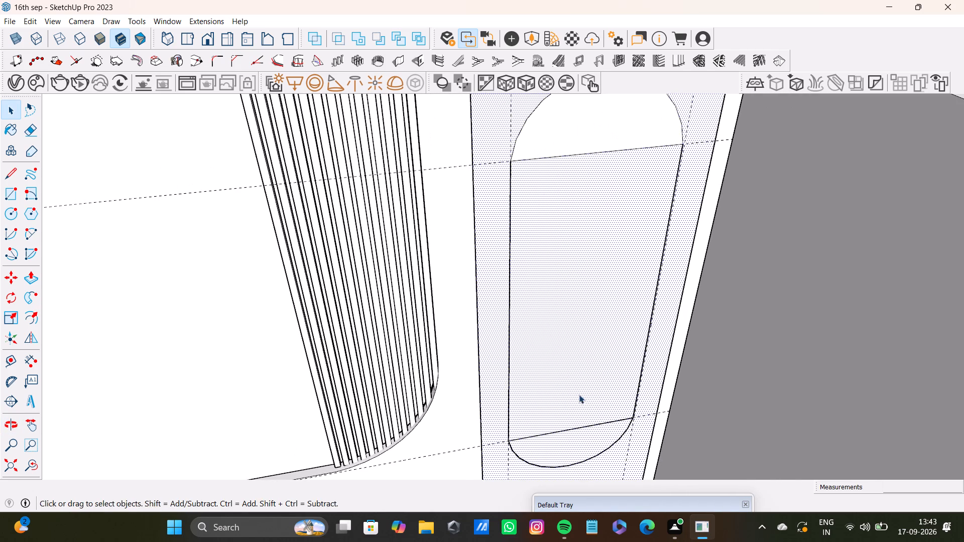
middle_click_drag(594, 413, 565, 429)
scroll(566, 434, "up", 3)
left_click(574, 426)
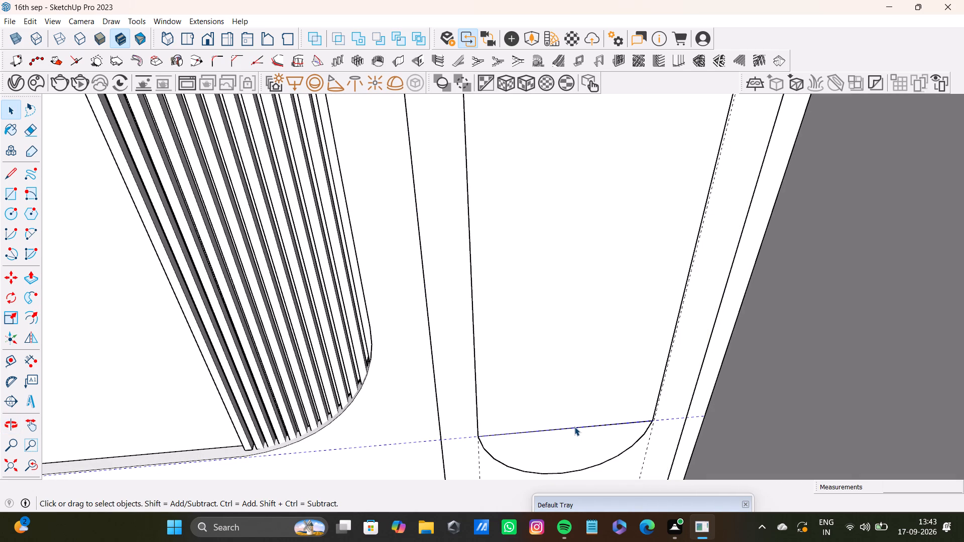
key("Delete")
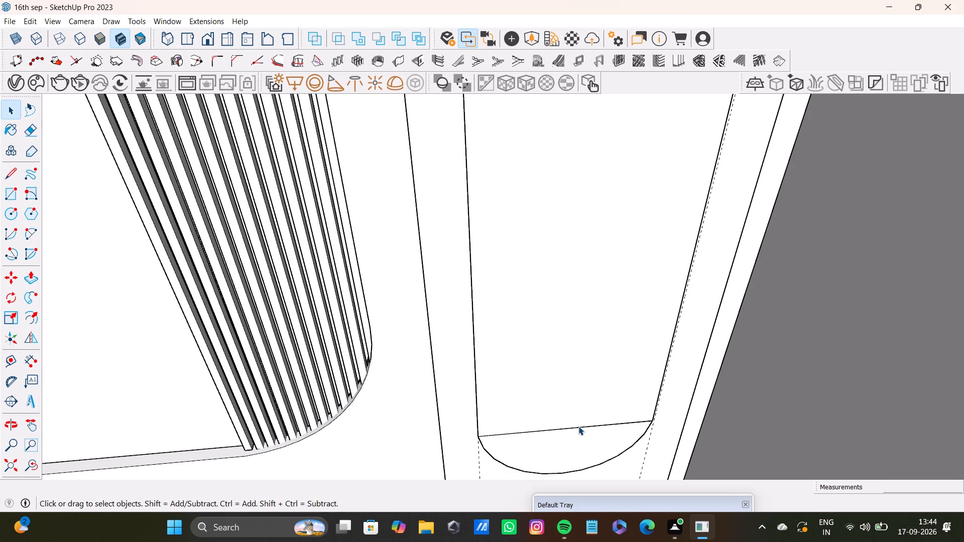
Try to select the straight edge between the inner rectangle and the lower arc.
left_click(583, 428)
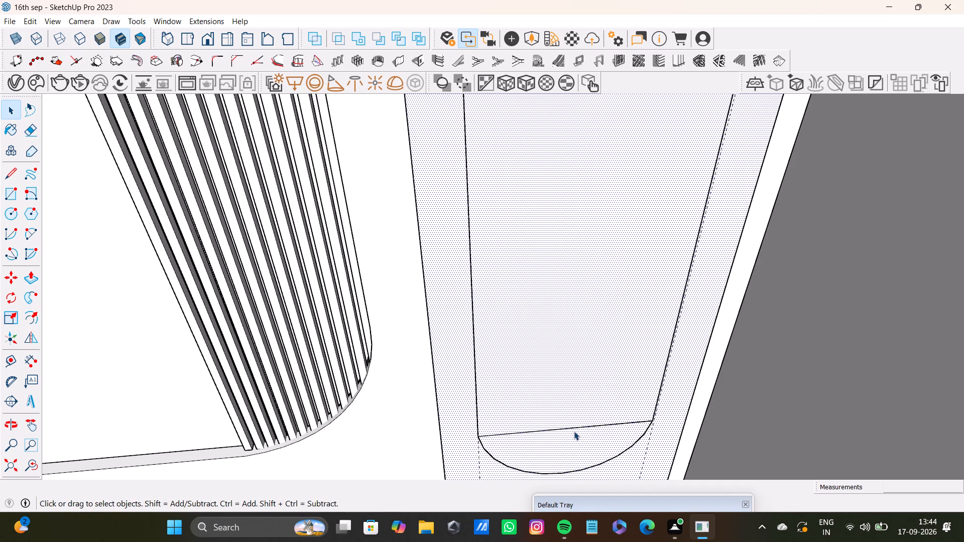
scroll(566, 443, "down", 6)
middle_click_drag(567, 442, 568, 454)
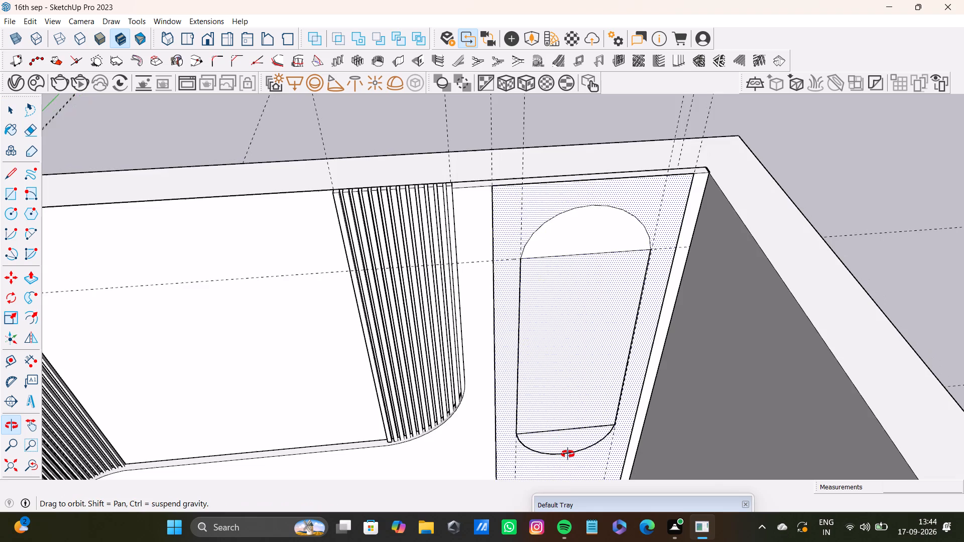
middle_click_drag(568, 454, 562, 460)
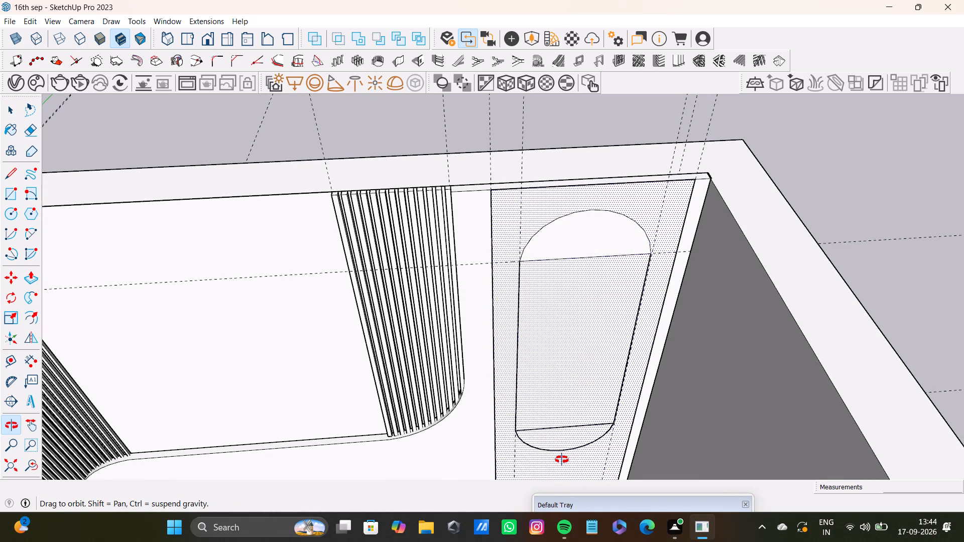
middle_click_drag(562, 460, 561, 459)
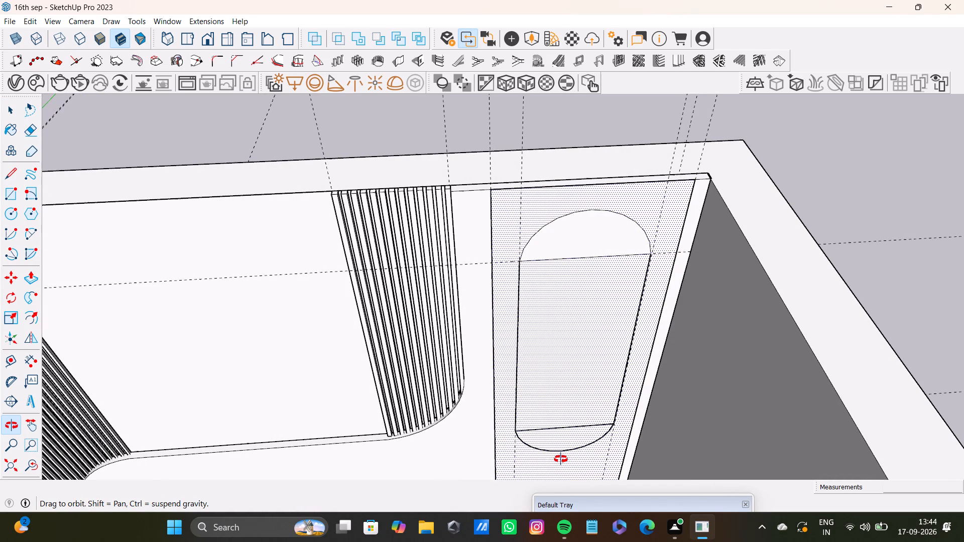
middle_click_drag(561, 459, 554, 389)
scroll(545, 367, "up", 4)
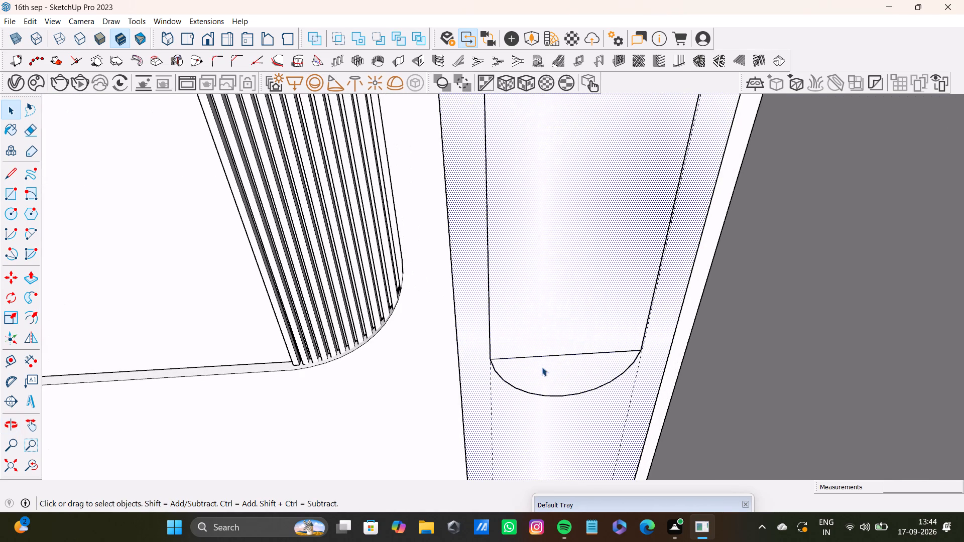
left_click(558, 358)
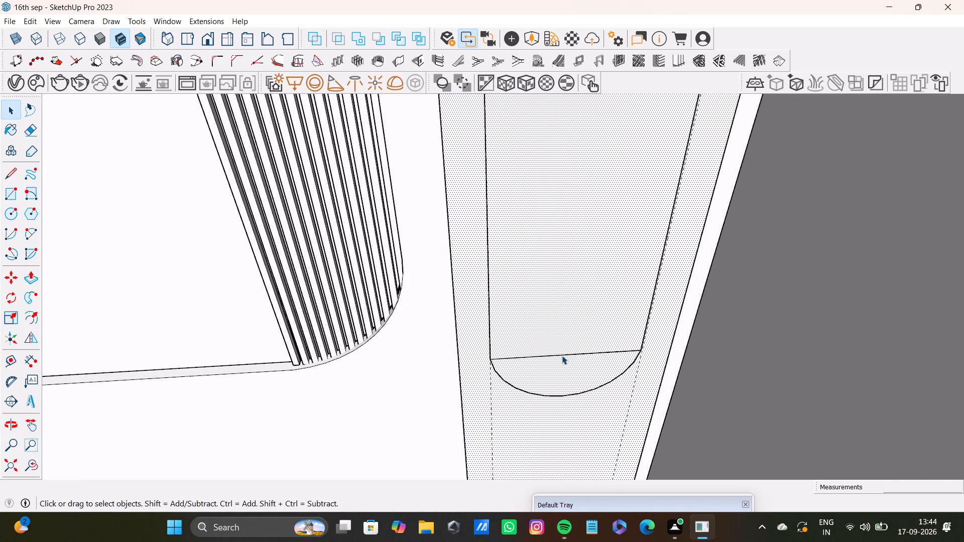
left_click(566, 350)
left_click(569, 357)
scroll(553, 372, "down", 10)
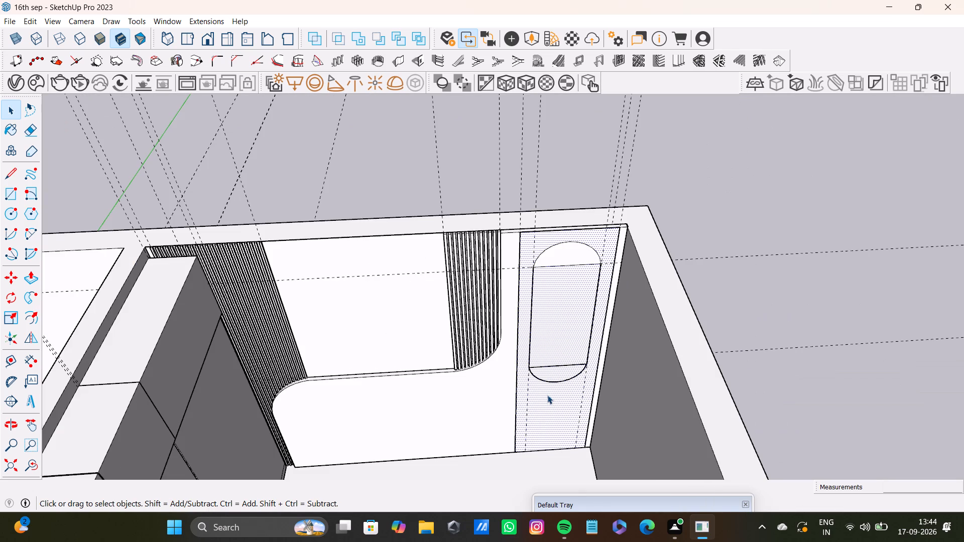
Undo the guide deletion, both arcs and the inner rectangle on the tall panel.
key("ctrl+z")
key("ctrl+z")
key("ctrl+z")
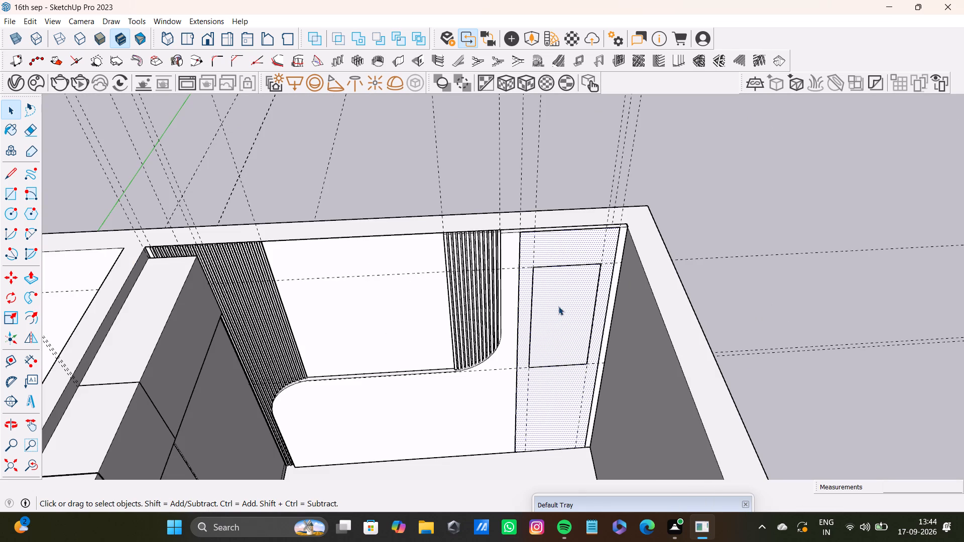
key("ctrl+z")
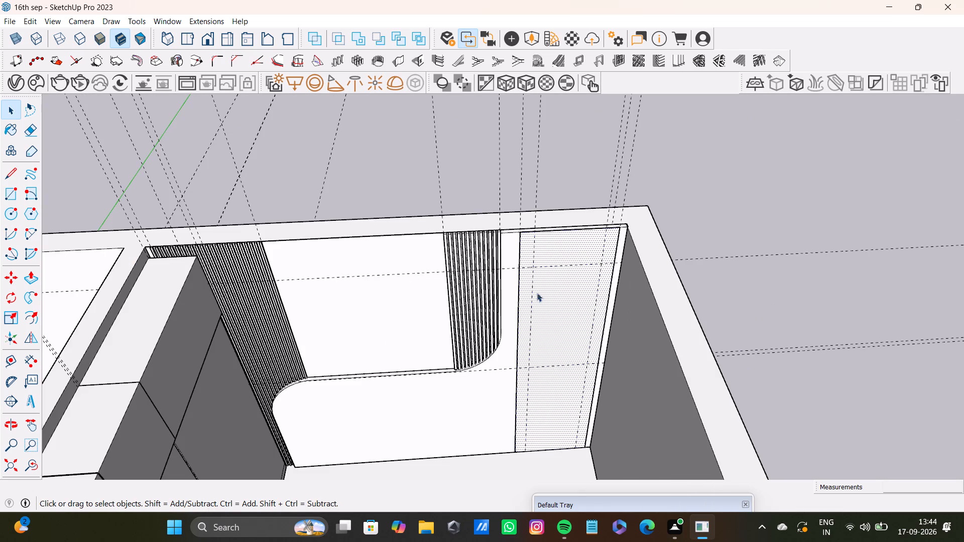
Select the tall panel's face, and undo back past its inner layout guides and the panel outline itself.
left_click(728, 231)
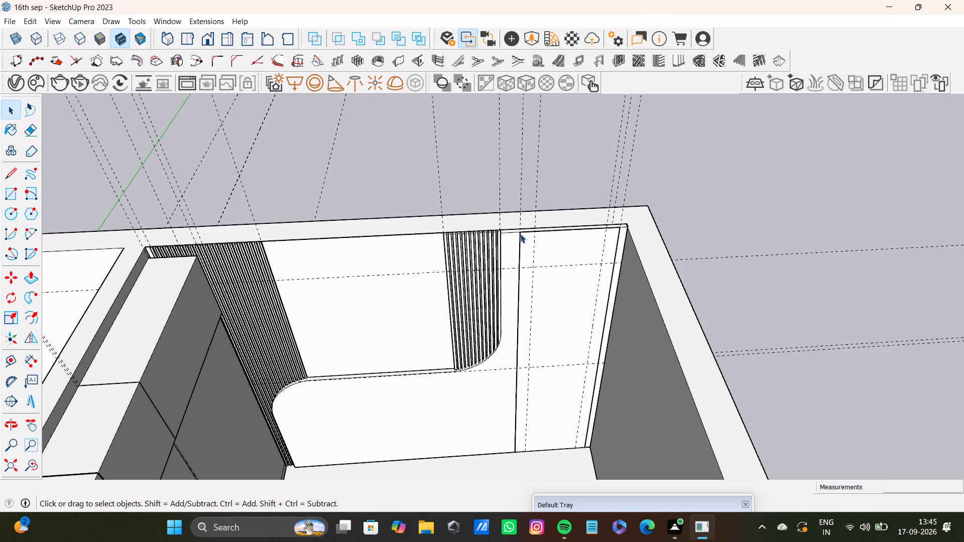
double_click(538, 254)
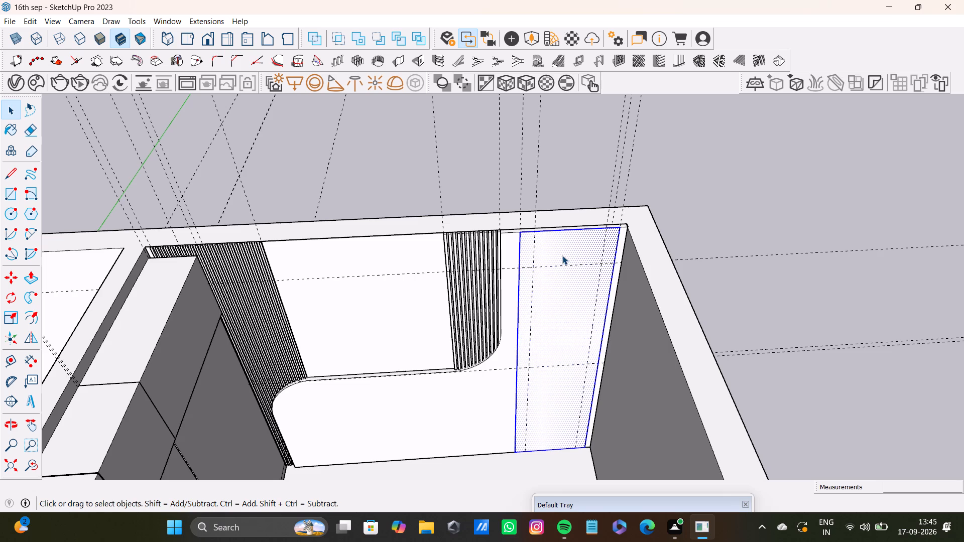
key("ctrl+z")
key("ctrl+z")
key("ctrl+z")
key("ctrl+z")
key("ctrl+z")
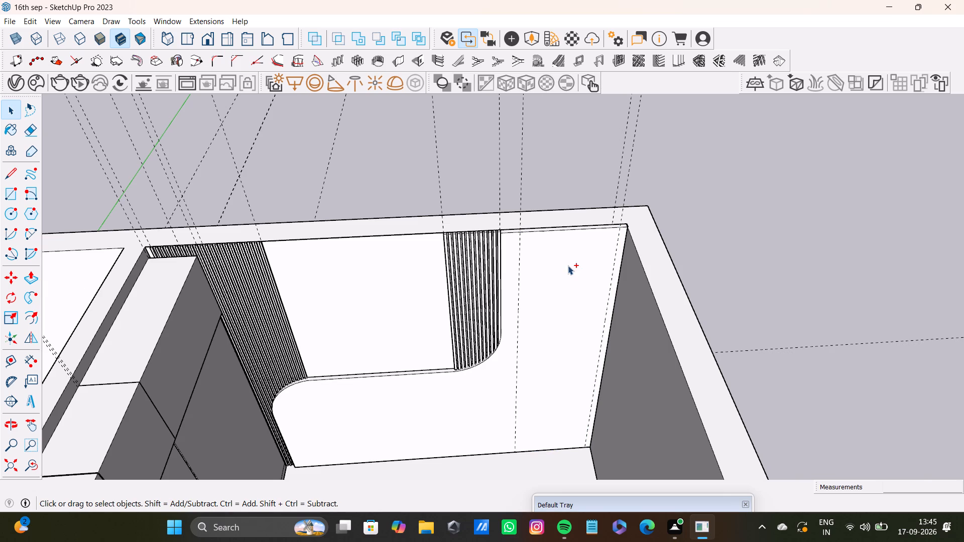
Place two vertical guides inset from the existing guides beside the fluted strip and the wall corner, the corner-side one about 5" in.
middle_click_drag(602, 354, 582, 330)
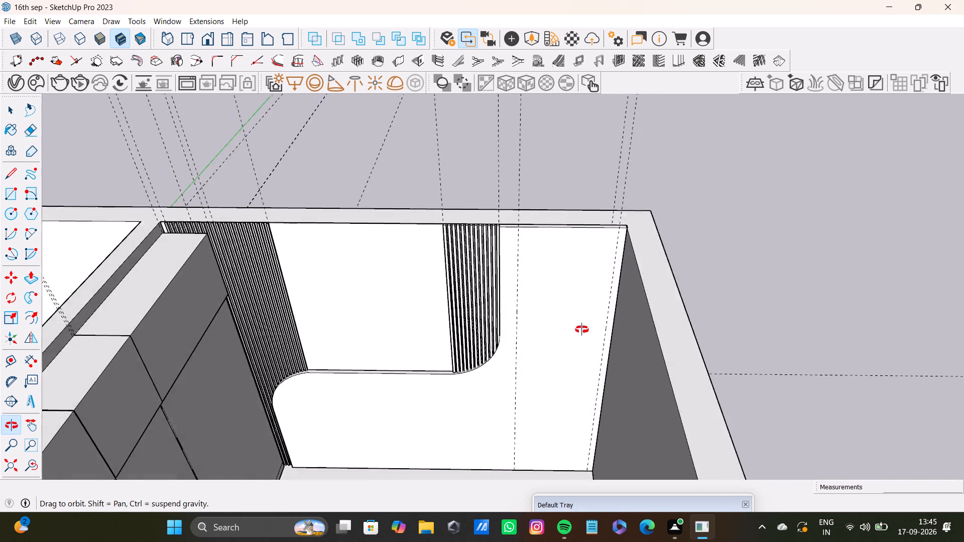
middle_click_drag(582, 330, 572, 321)
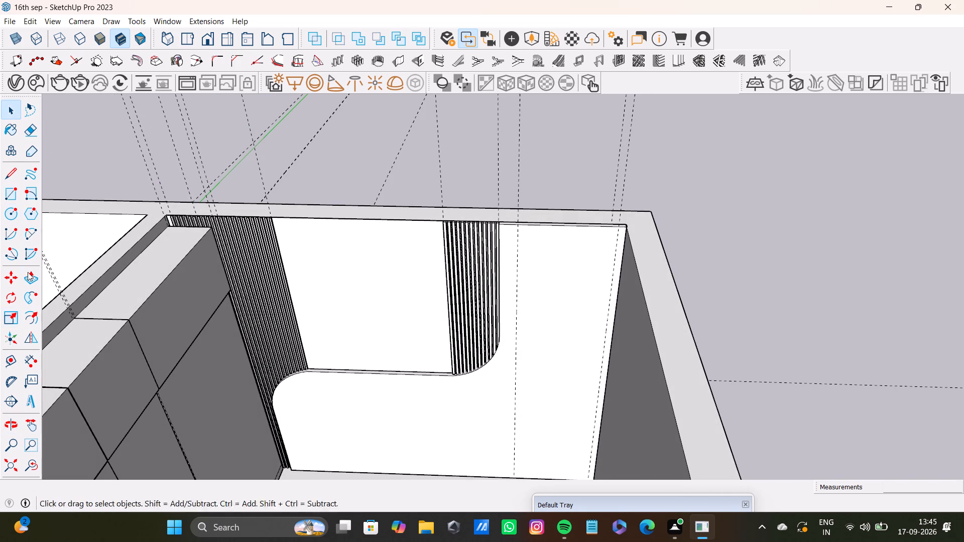
left_click(9, 364)
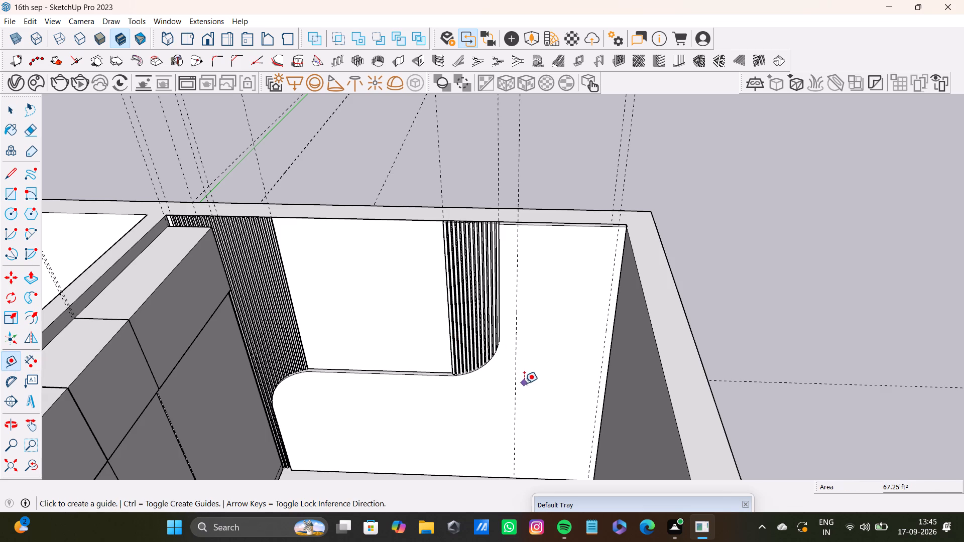
left_click(513, 390)
left_click(529, 389)
left_click(603, 364)
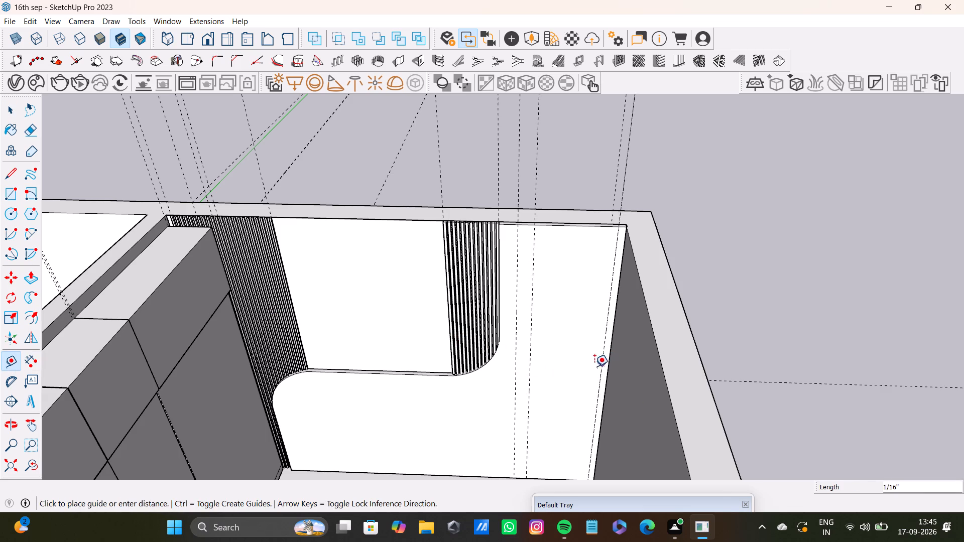
left_click(588, 367)
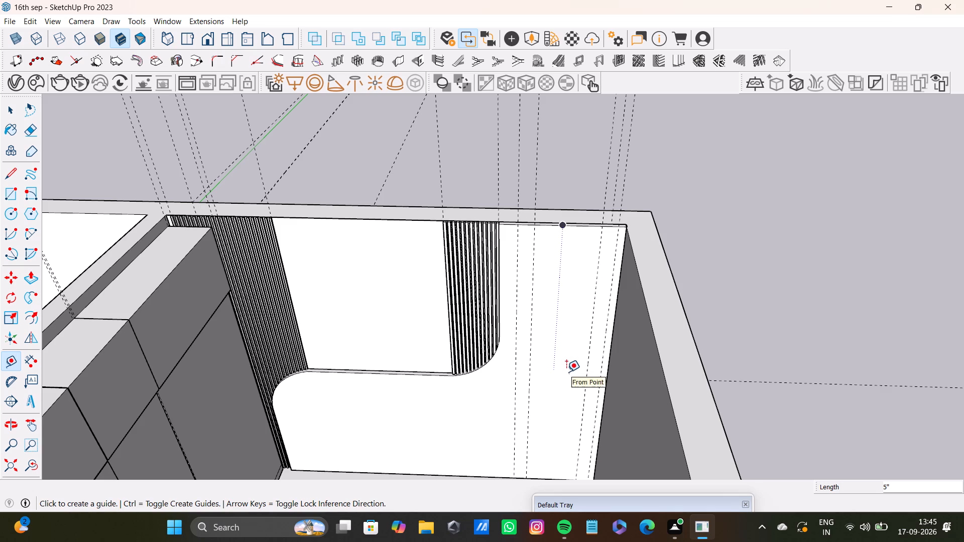
Place a horizontal guide a short distance below the wall's top edge, crossing the new vertical guides.
left_click(568, 224)
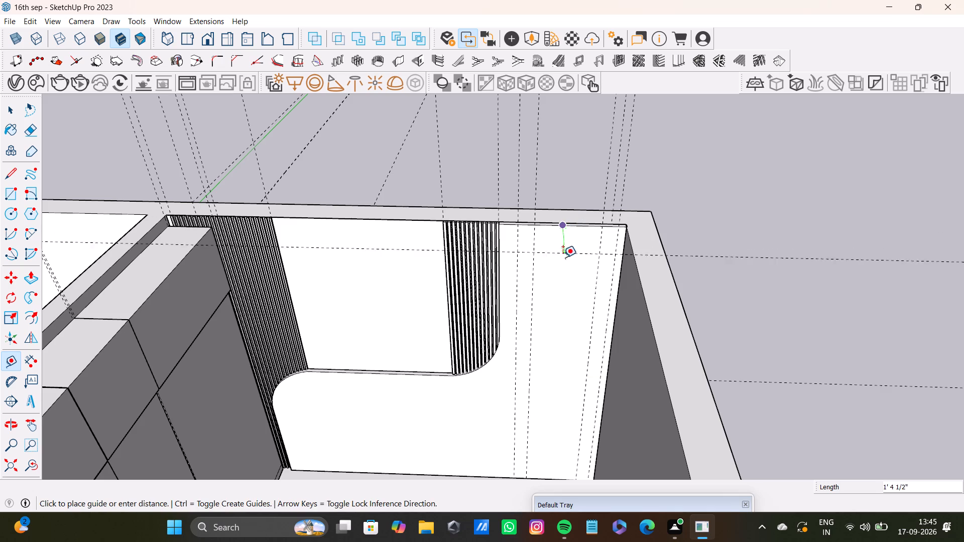
left_click(540, 272)
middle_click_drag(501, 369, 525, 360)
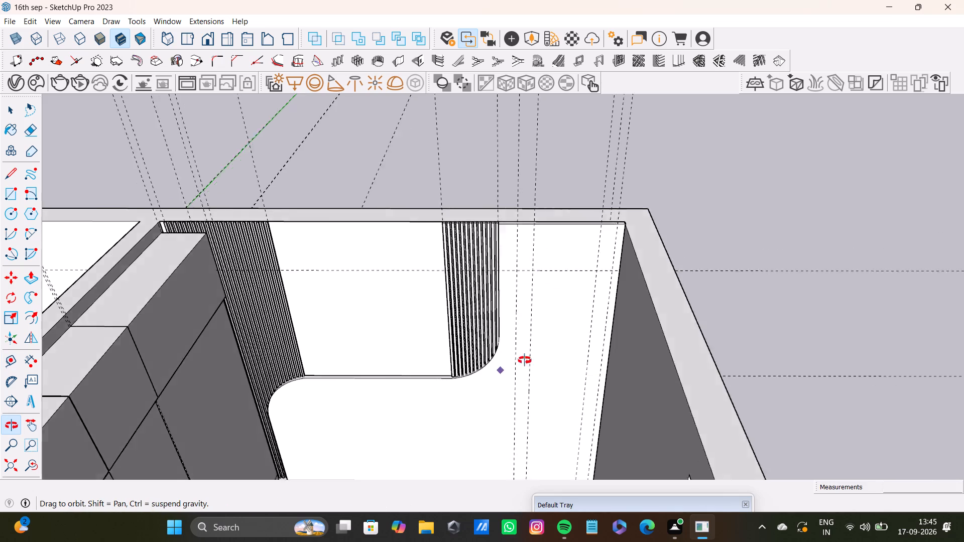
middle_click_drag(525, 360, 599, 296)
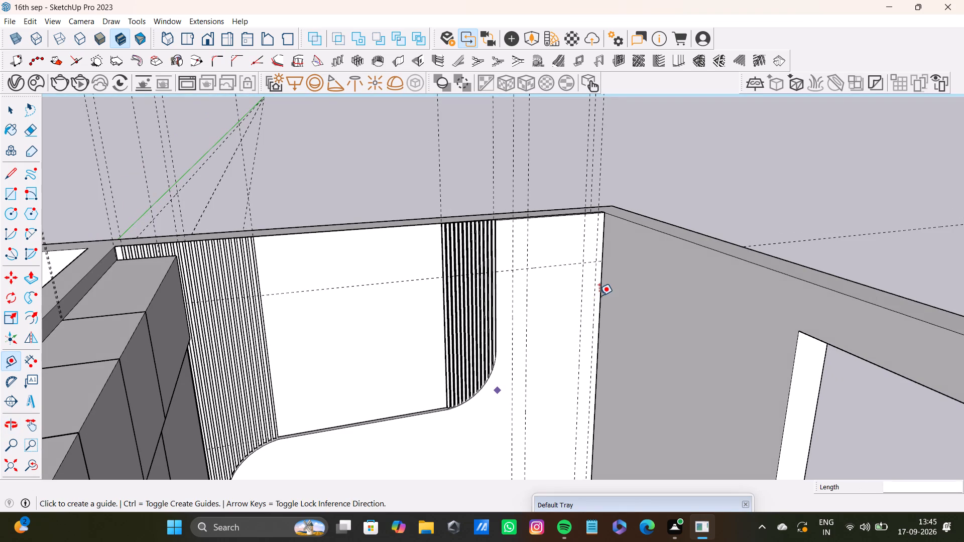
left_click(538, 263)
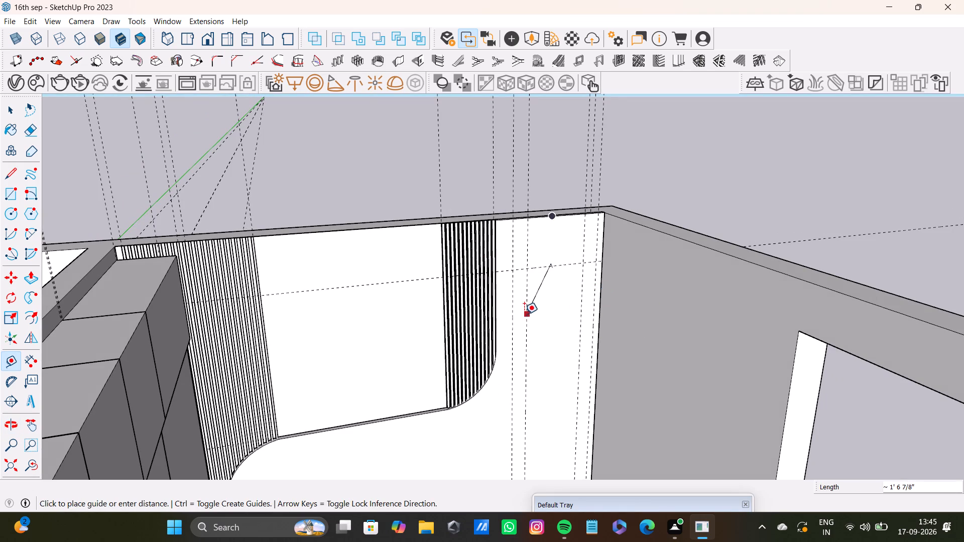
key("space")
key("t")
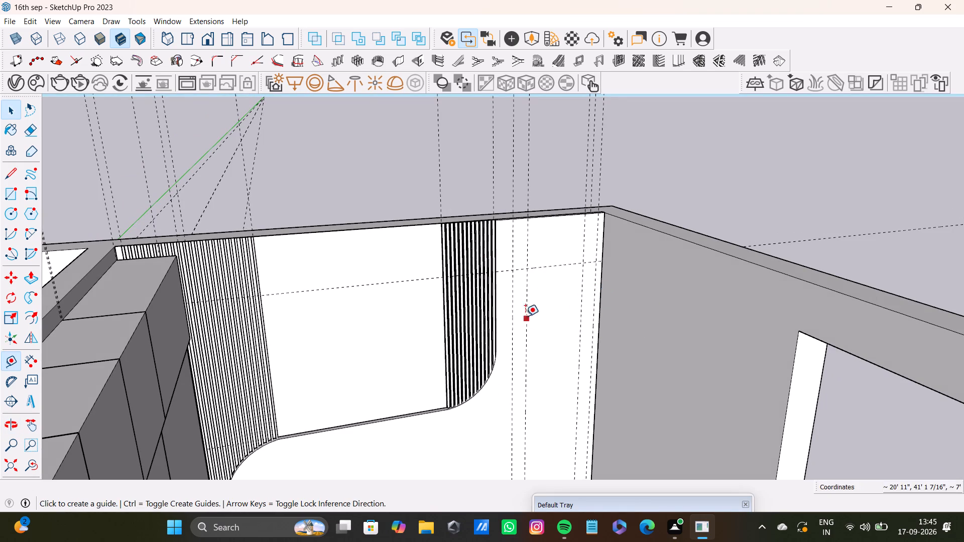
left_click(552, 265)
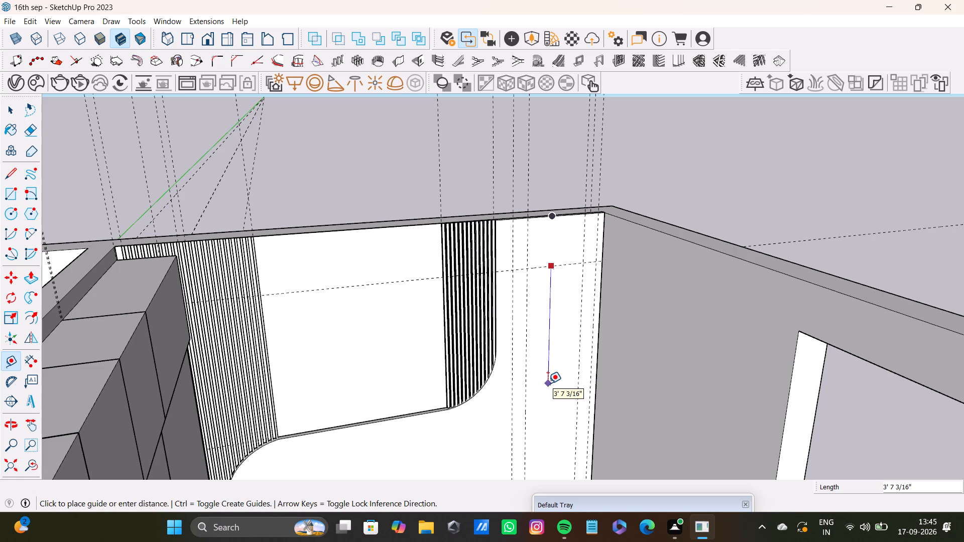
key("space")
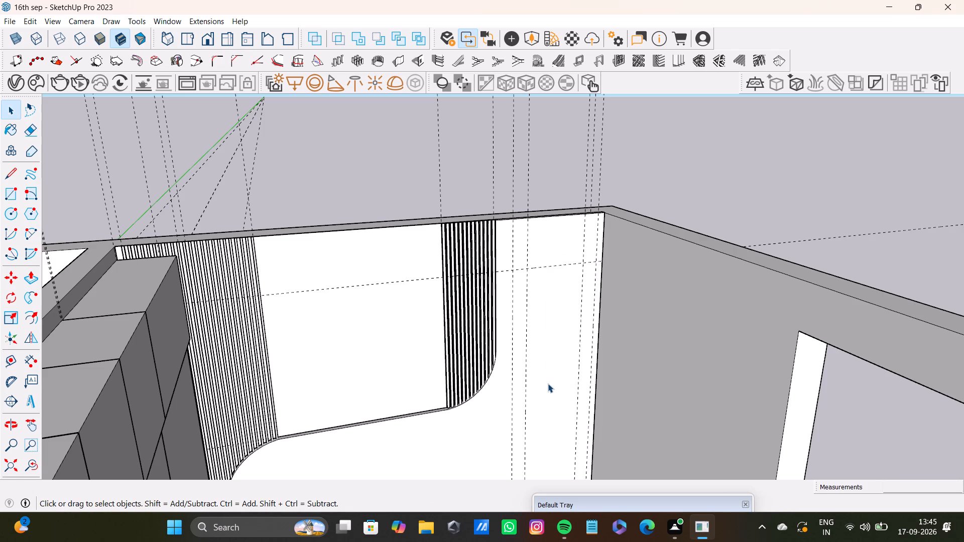
Place a second horizontal guide on the wall about 3' 11 3/8" below the upper horizontal guide.
key("t")
left_click(542, 267)
scroll(544, 377, "down", 3)
middle_click_drag(543, 395, 540, 353)
middle_click_drag(540, 353, 546, 408)
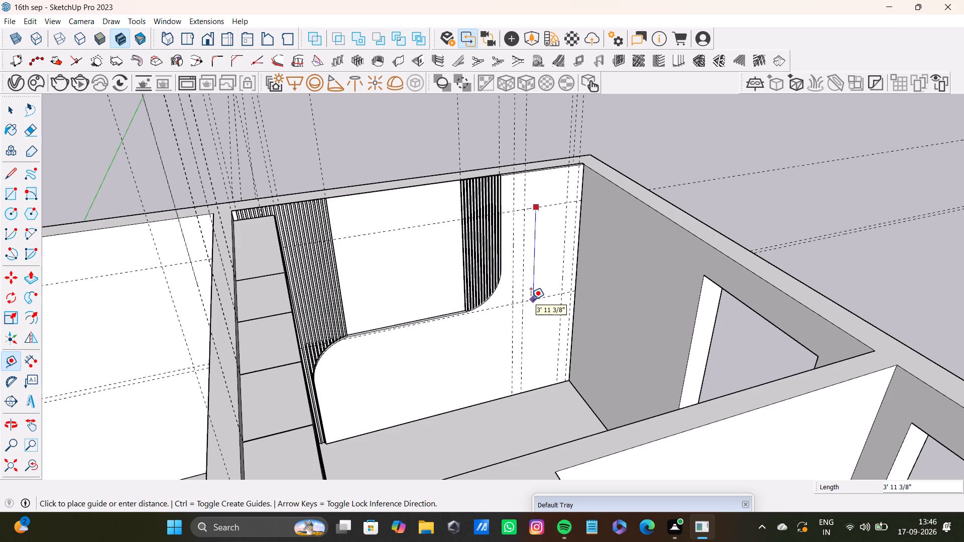
left_click(531, 300)
middle_click_drag(568, 318, 464, 310)
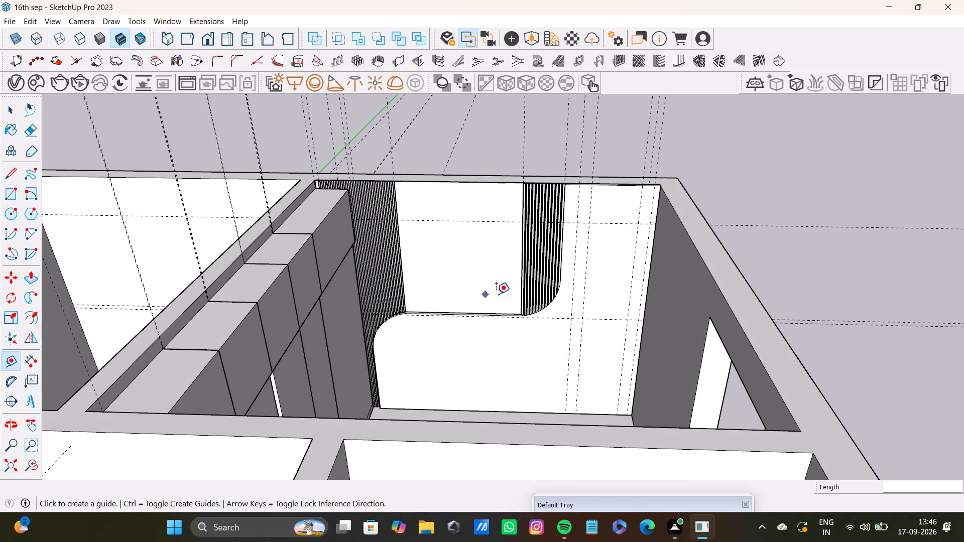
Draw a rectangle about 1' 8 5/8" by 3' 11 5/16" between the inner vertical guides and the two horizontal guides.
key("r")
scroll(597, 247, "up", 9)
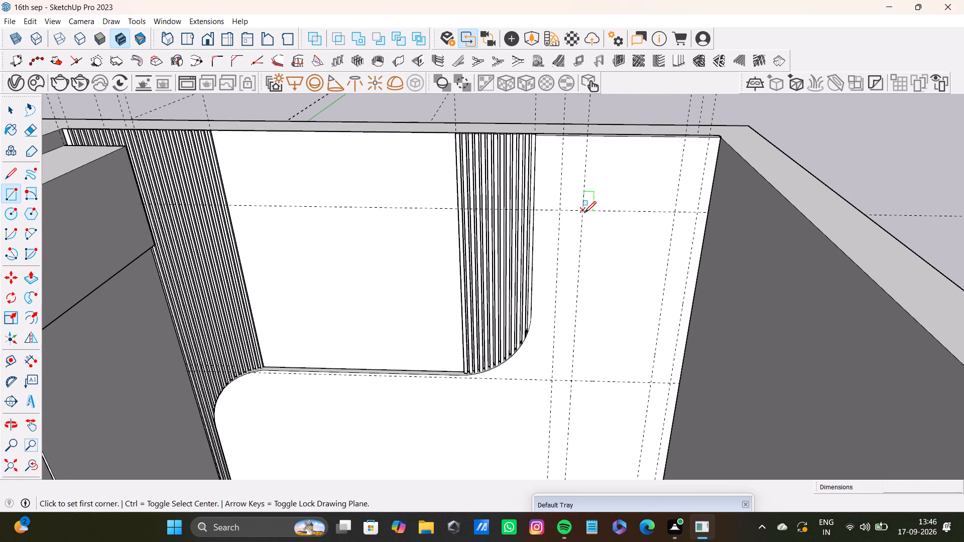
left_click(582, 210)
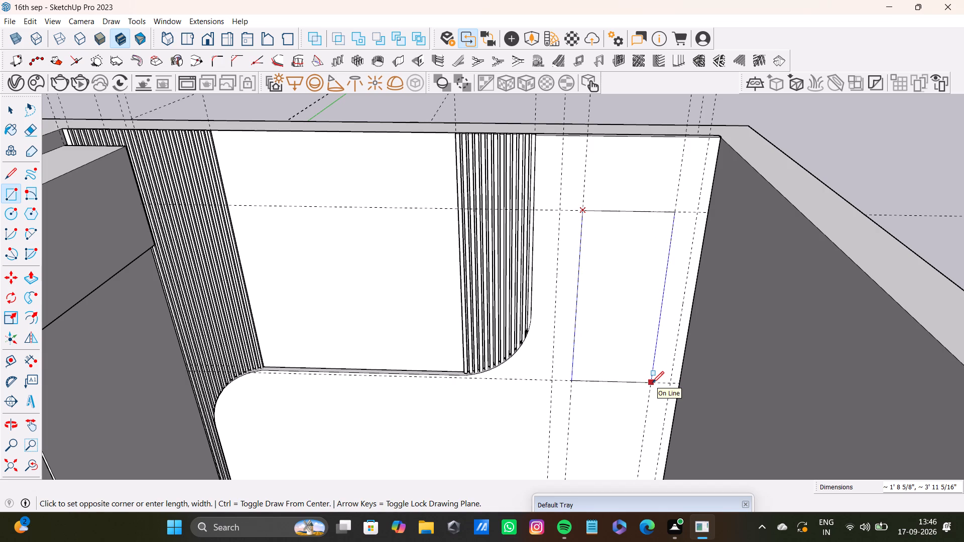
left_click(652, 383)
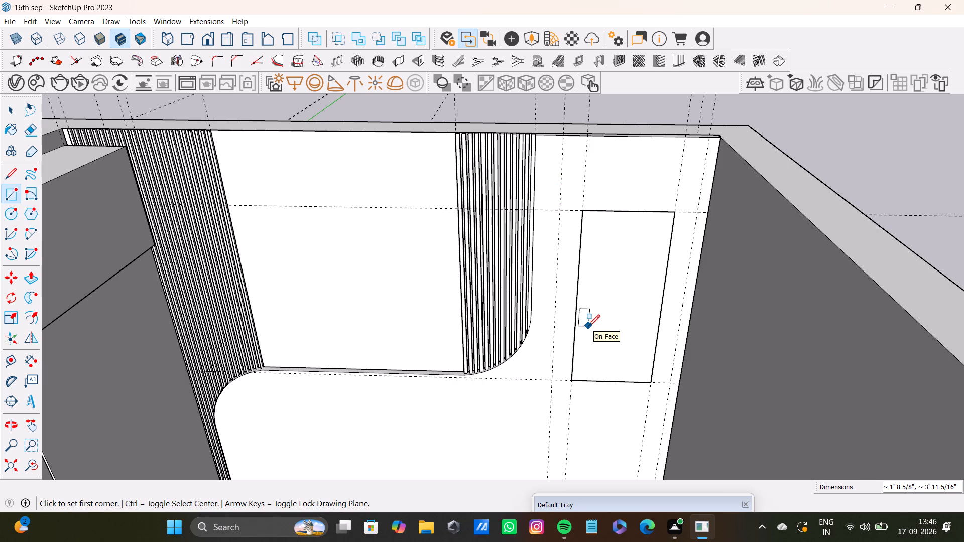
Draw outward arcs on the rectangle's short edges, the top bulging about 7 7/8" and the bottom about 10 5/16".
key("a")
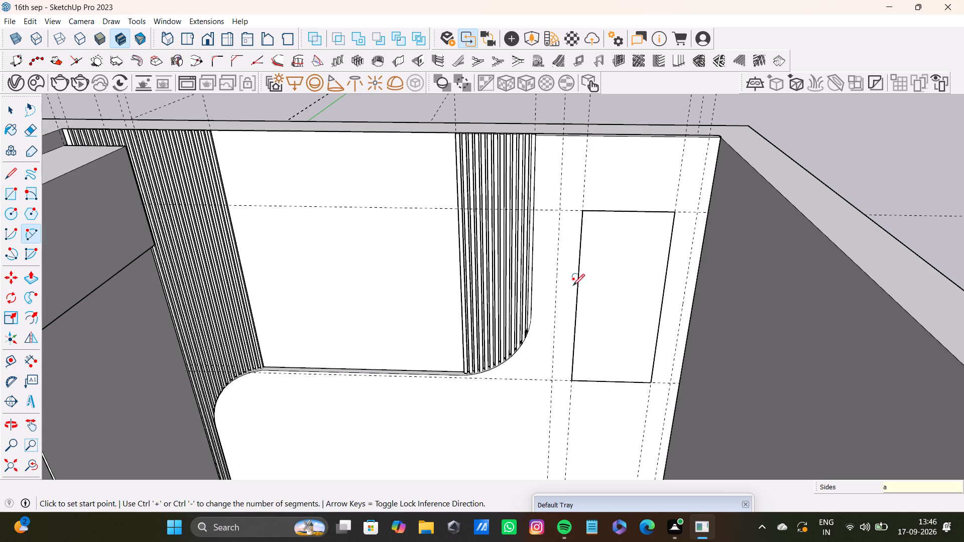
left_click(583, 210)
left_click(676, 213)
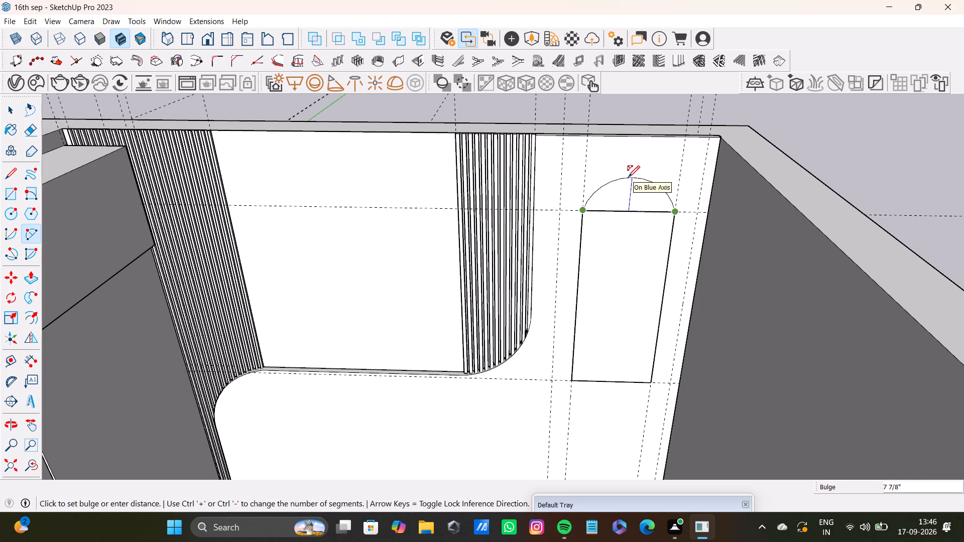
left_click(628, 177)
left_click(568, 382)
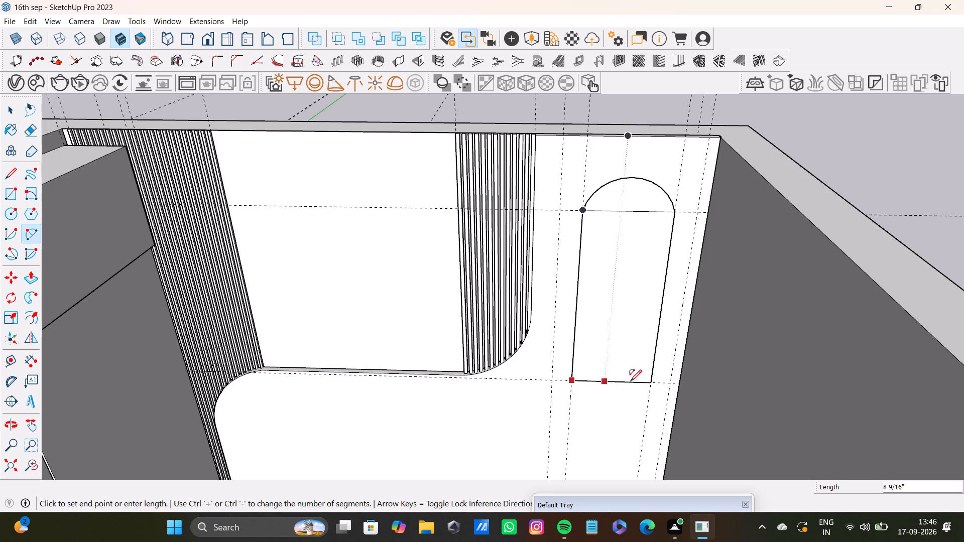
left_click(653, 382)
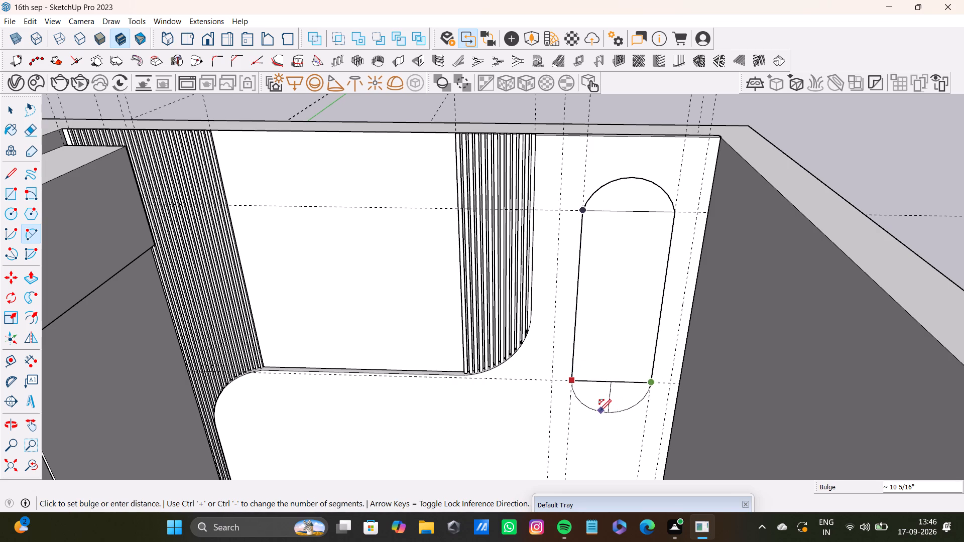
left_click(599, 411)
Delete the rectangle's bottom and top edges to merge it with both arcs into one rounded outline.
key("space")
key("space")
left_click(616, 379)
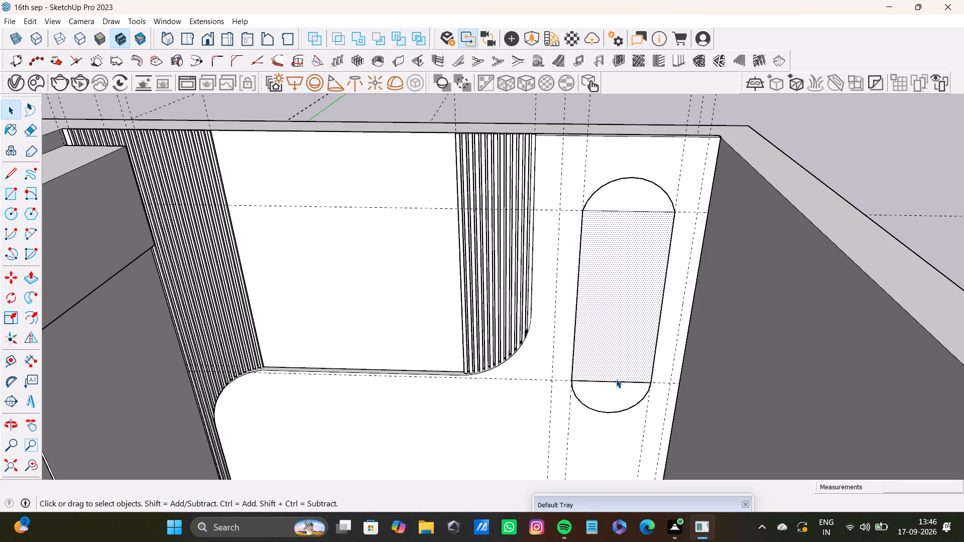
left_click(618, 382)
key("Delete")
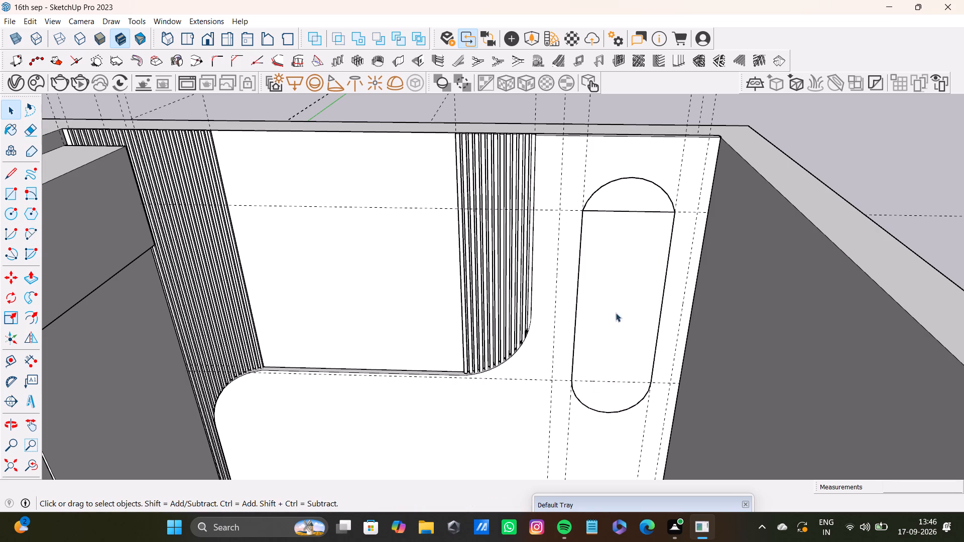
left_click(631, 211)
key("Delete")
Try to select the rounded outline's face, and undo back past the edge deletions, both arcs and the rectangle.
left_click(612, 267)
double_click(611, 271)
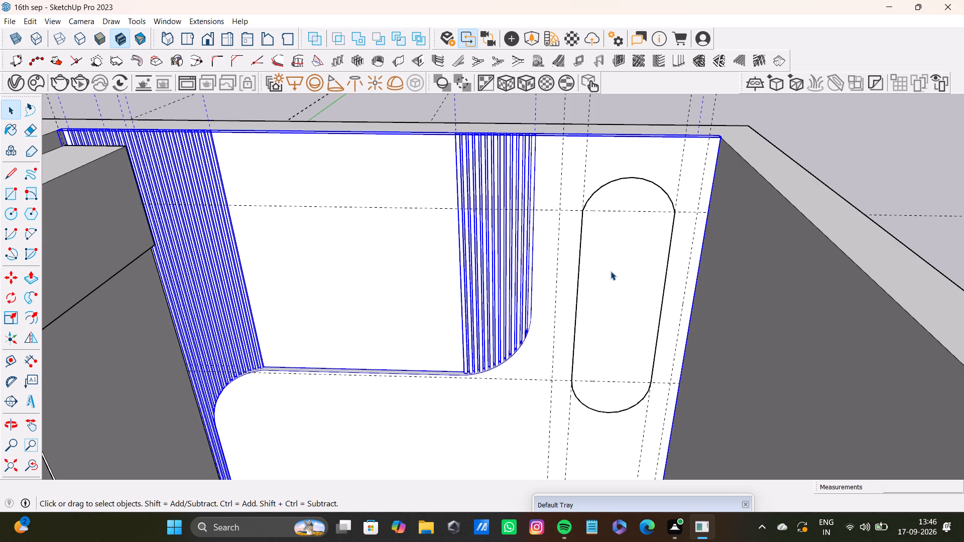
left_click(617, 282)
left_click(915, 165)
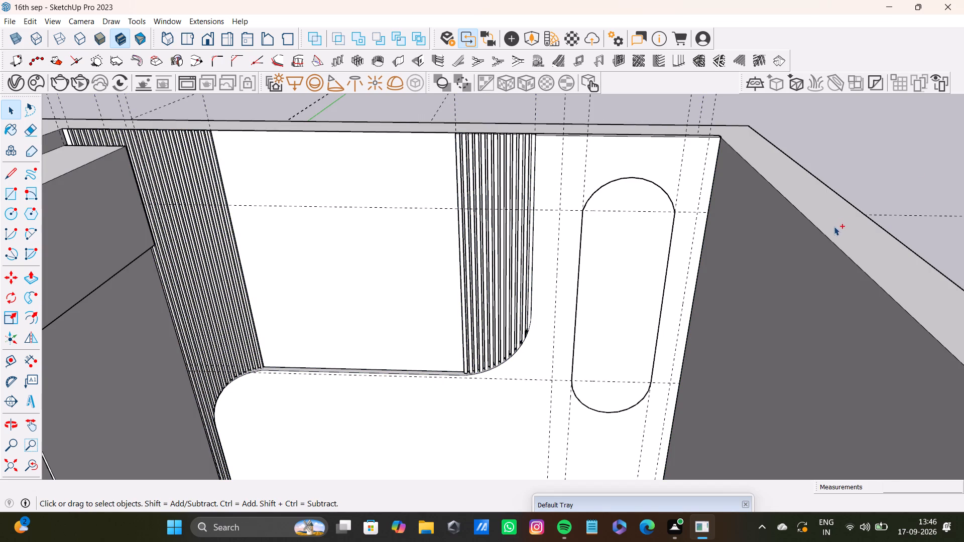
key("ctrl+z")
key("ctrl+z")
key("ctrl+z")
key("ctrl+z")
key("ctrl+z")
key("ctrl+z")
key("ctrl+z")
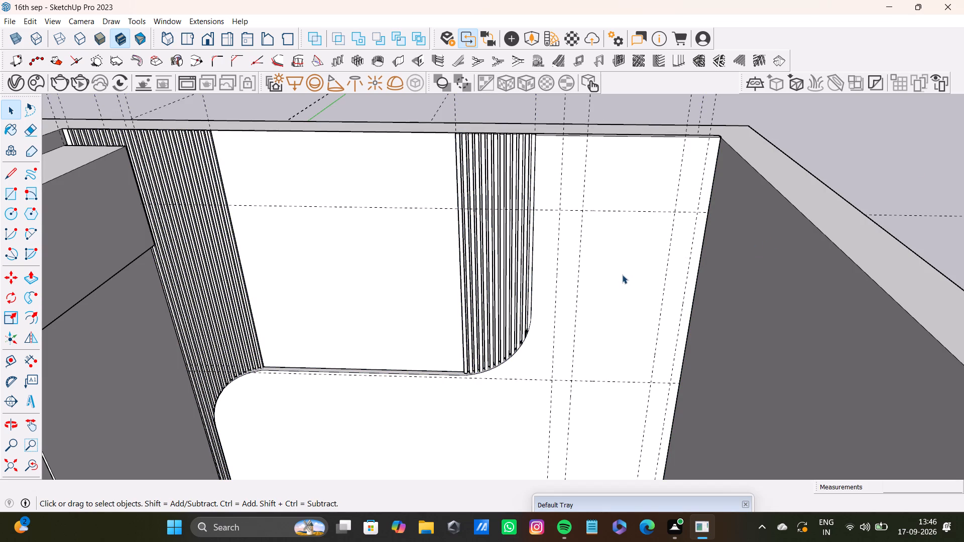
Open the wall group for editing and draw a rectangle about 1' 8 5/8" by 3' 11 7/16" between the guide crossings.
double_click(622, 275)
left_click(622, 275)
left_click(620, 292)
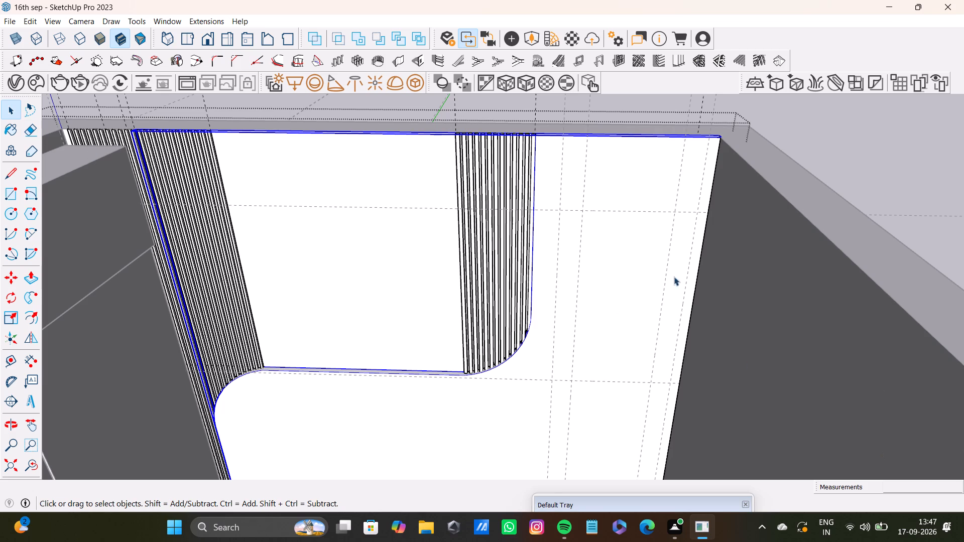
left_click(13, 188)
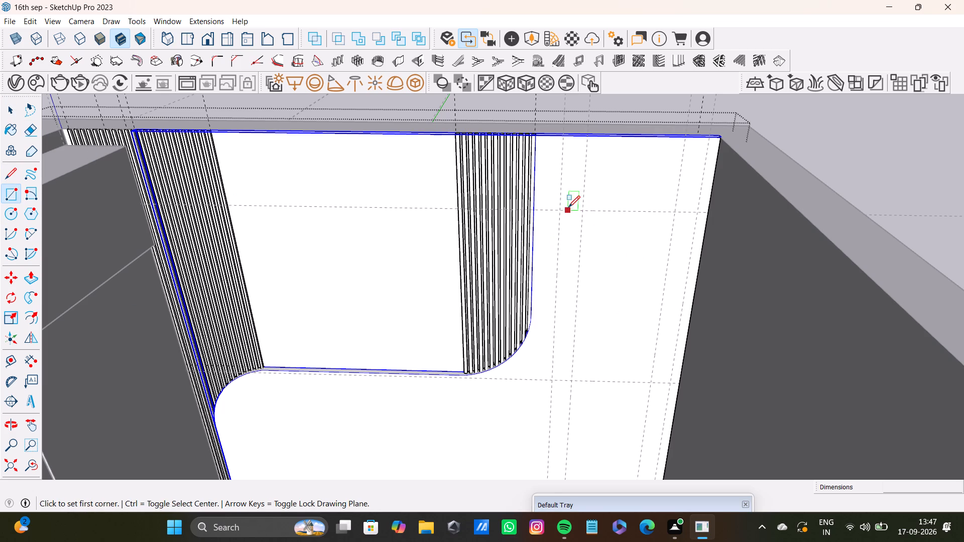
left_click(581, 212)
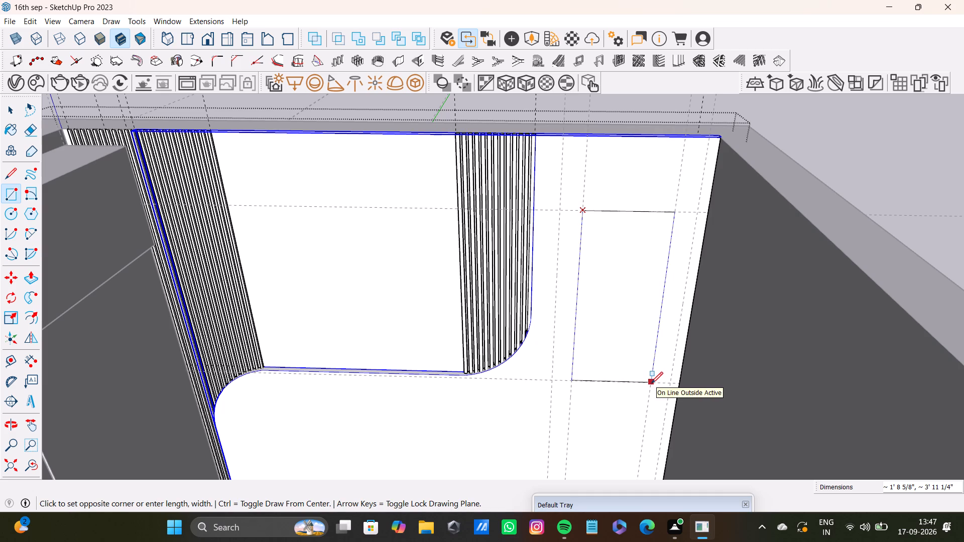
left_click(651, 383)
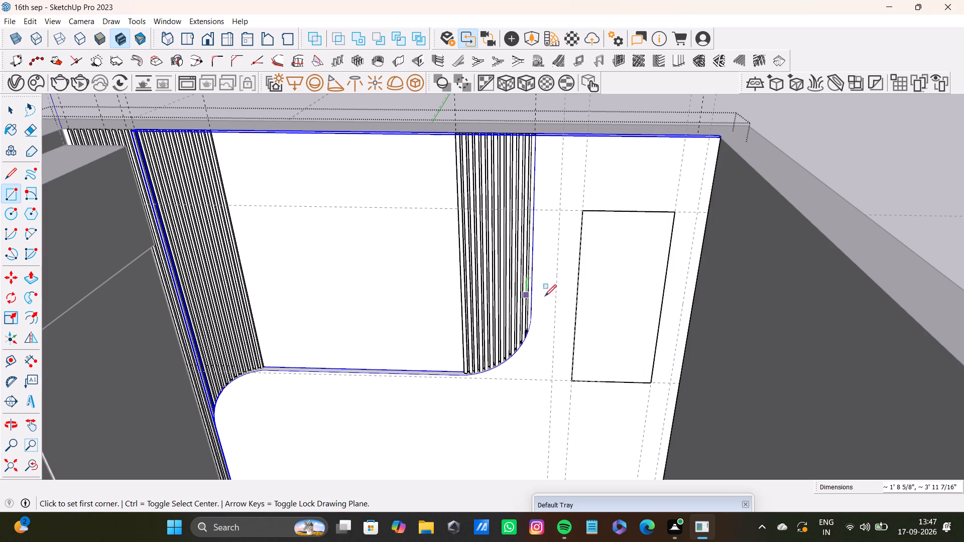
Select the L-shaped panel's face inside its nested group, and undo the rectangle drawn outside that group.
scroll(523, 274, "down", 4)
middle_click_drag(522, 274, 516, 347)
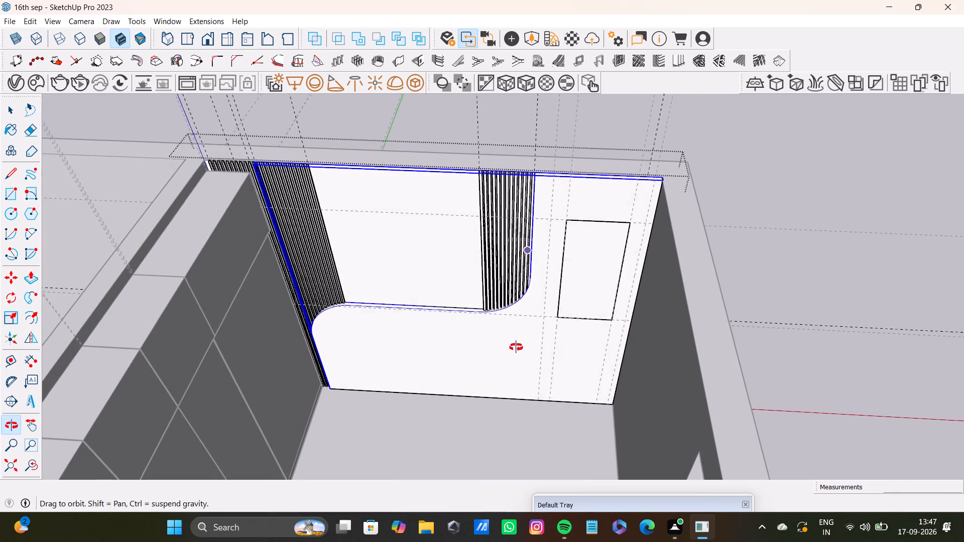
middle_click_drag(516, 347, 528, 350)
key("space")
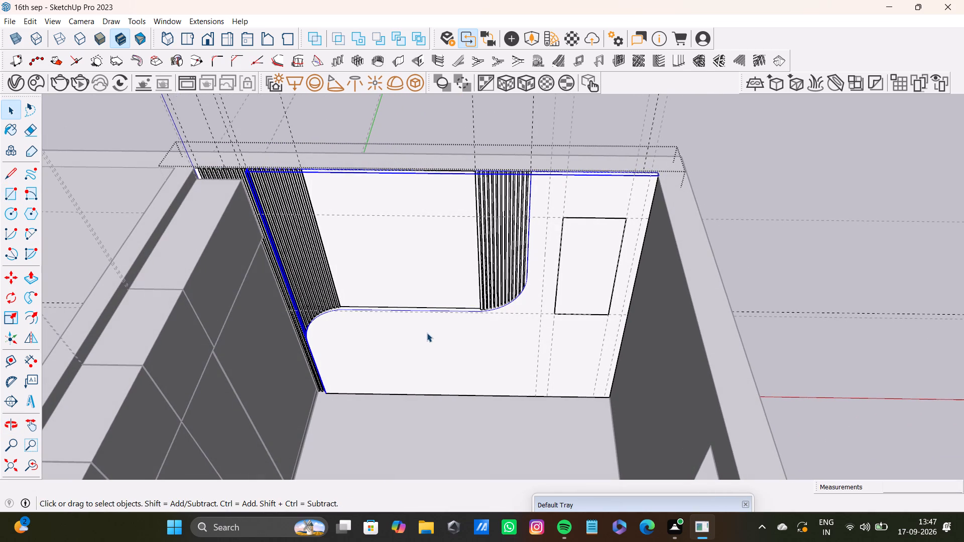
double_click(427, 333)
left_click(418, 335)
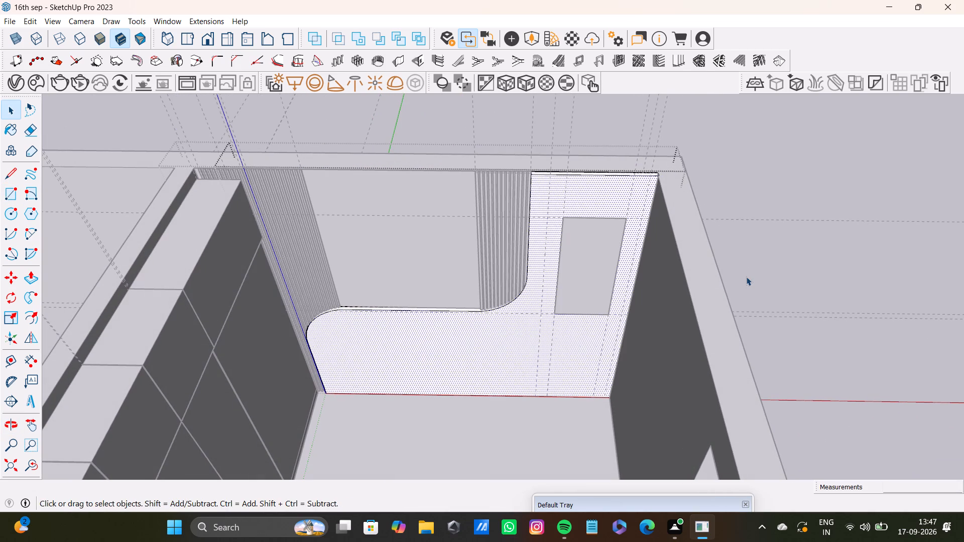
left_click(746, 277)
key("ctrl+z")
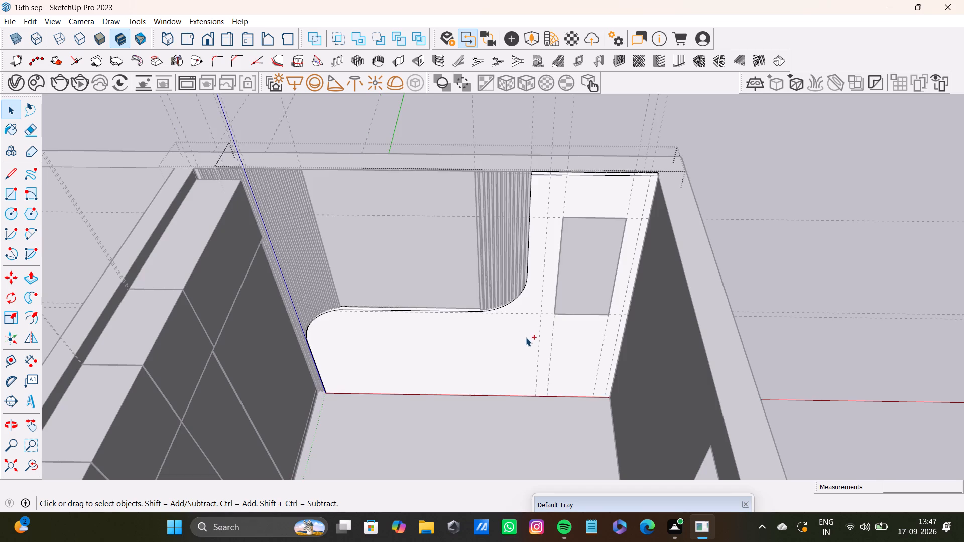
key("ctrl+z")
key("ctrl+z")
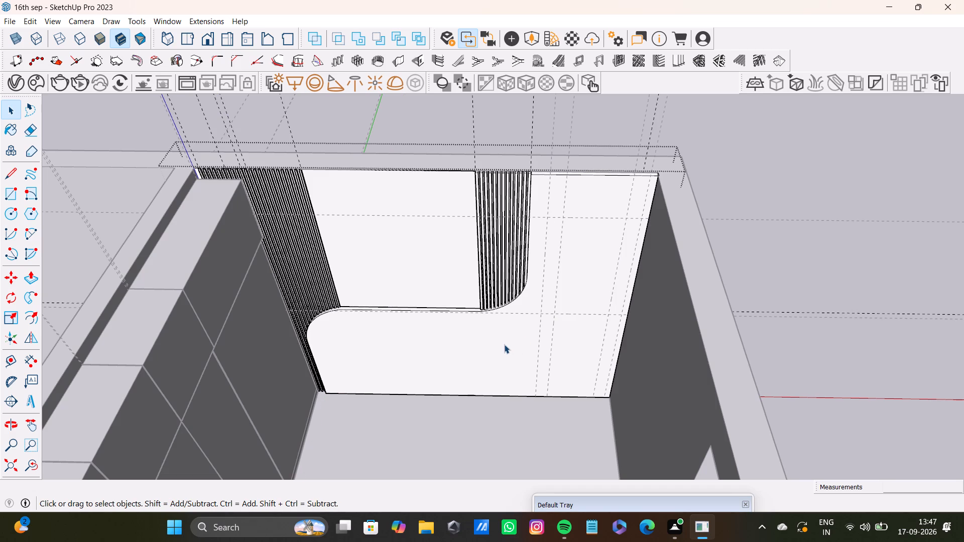
Open the L-shaped panel's nested group and draw a rectangle about 1' 8 5/8" by 3' 11 3/16" between the guide crossings.
triple_click(504, 344)
left_click(506, 349)
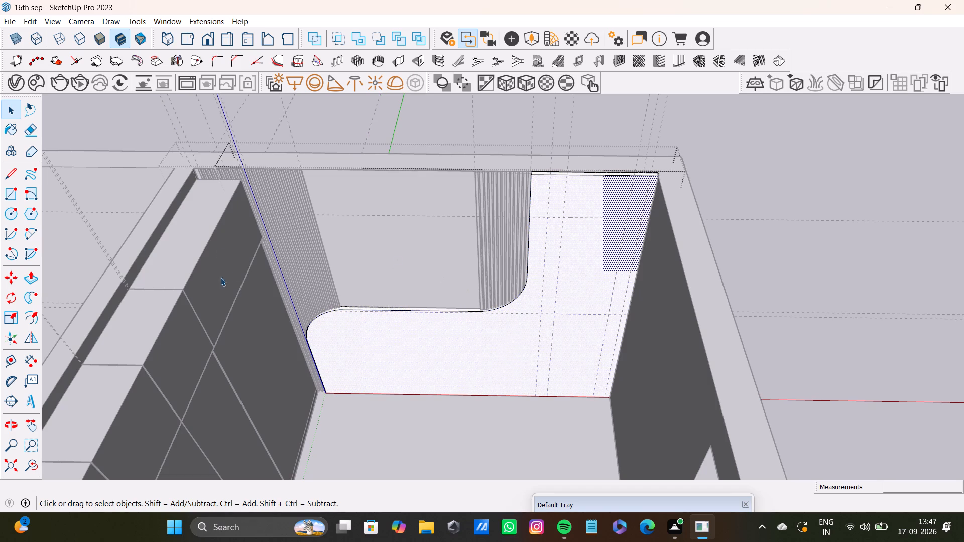
left_click(8, 190)
scroll(565, 213, "up", 6)
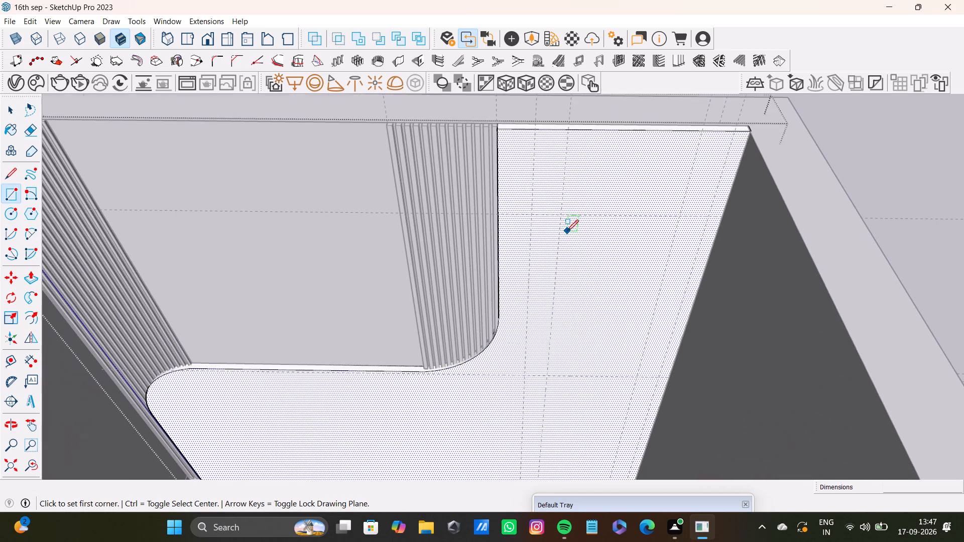
left_click(560, 217)
scroll(614, 291, "down", 2)
middle_click_drag(624, 312, 605, 240, "shift")
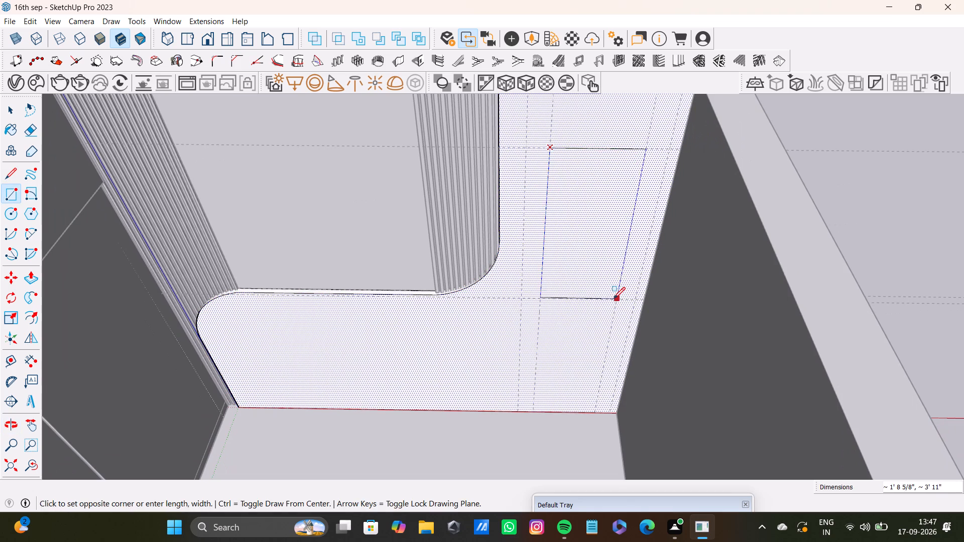
left_click(615, 300)
key("ctrl+z")
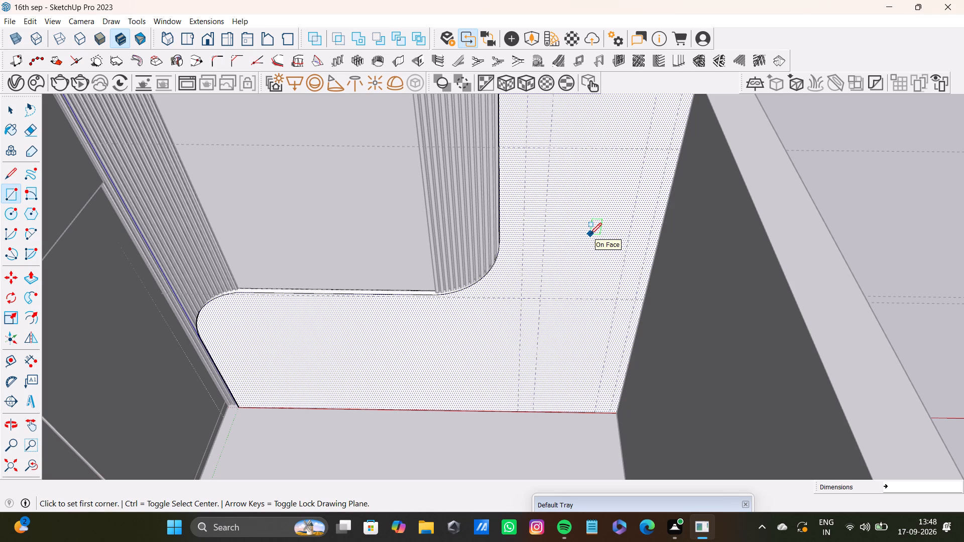
left_click(550, 150)
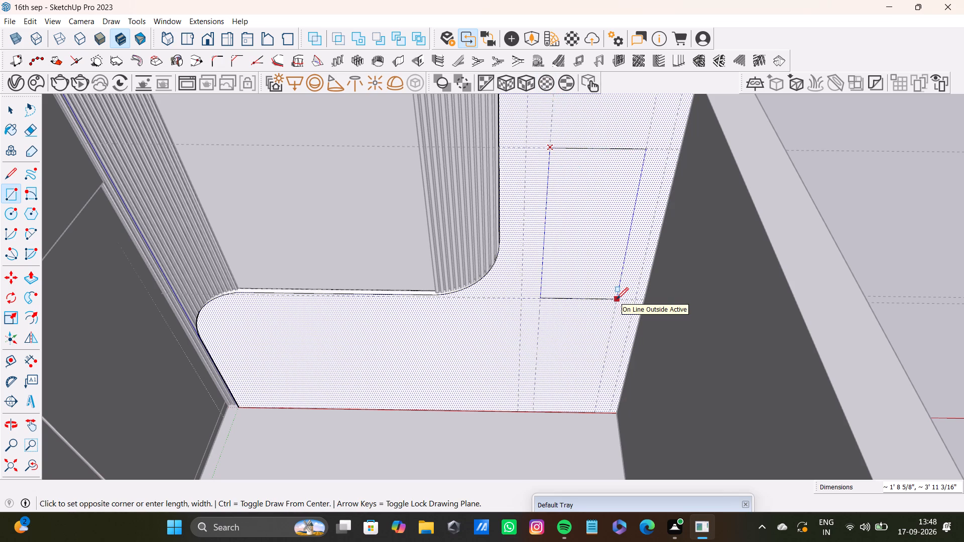
left_click(617, 299)
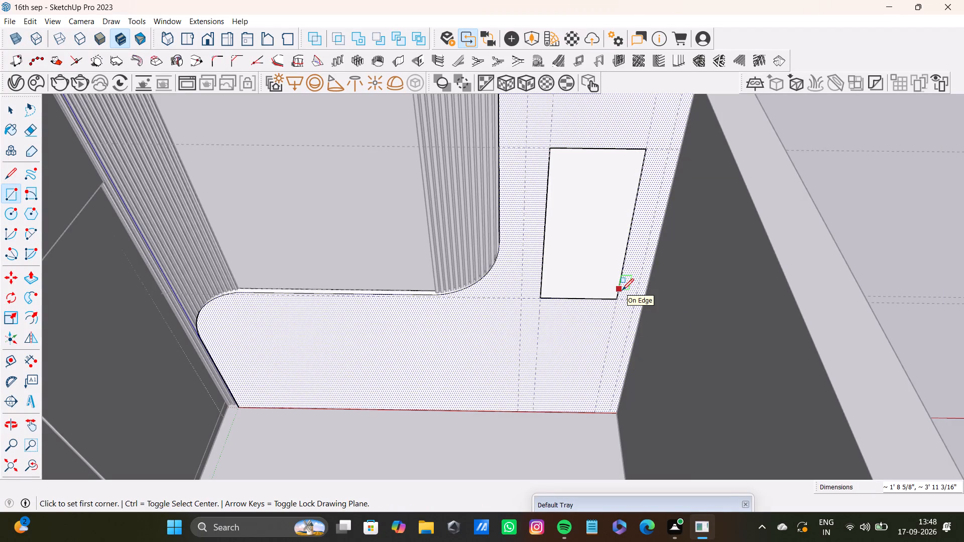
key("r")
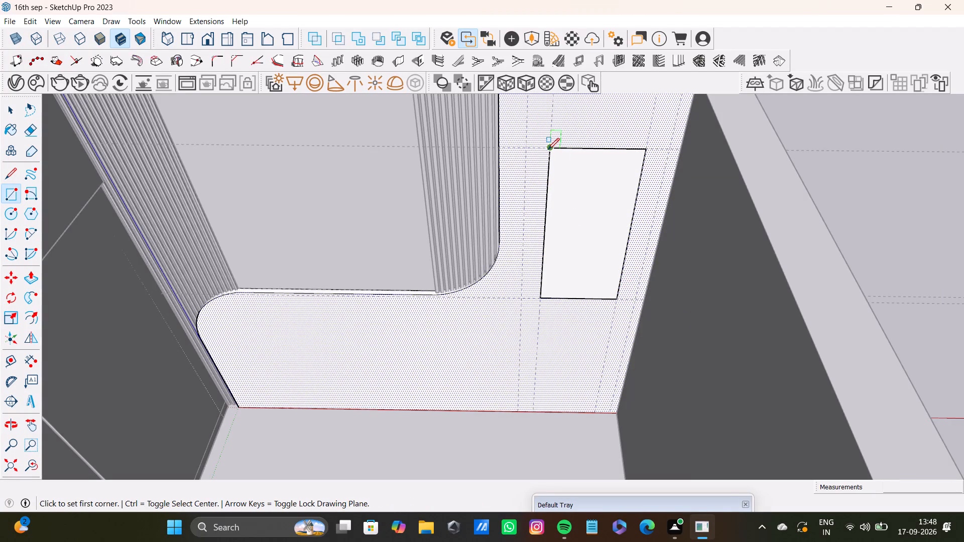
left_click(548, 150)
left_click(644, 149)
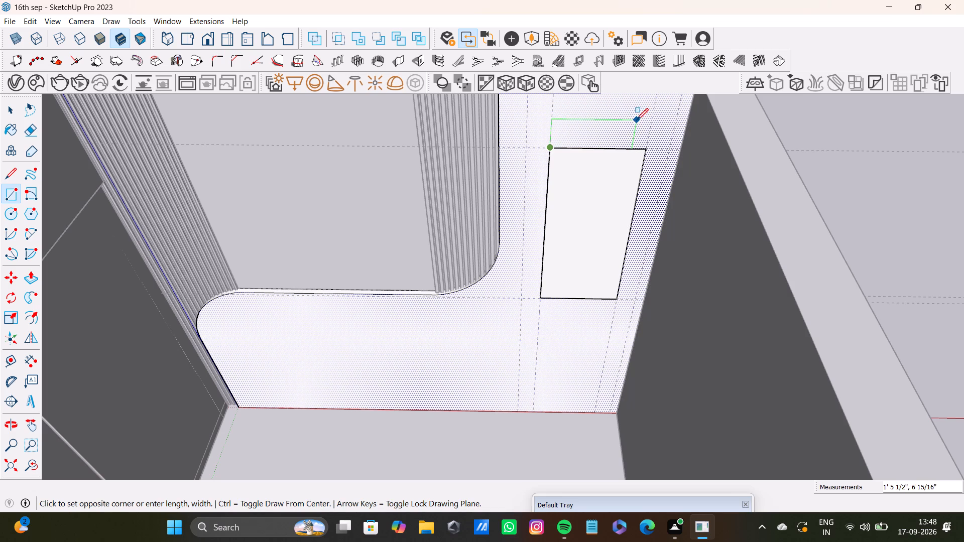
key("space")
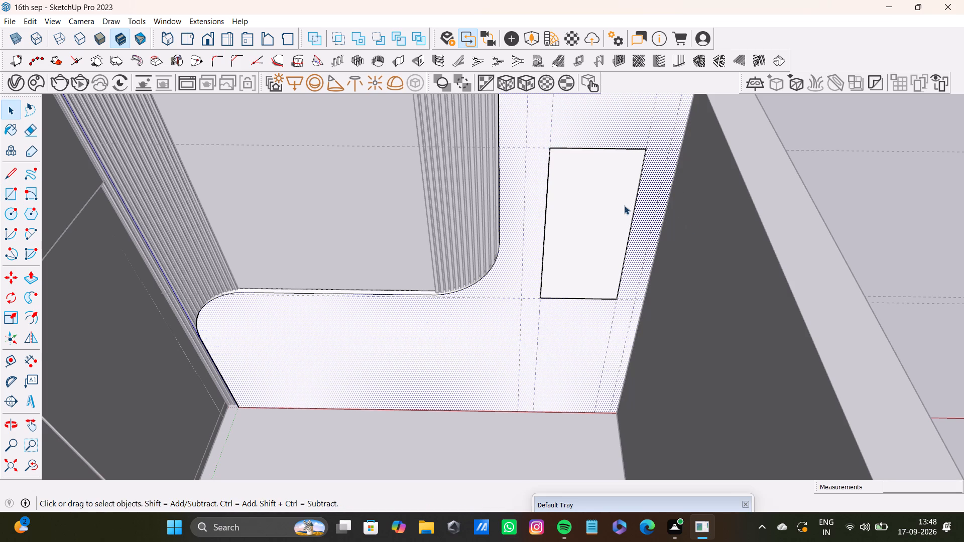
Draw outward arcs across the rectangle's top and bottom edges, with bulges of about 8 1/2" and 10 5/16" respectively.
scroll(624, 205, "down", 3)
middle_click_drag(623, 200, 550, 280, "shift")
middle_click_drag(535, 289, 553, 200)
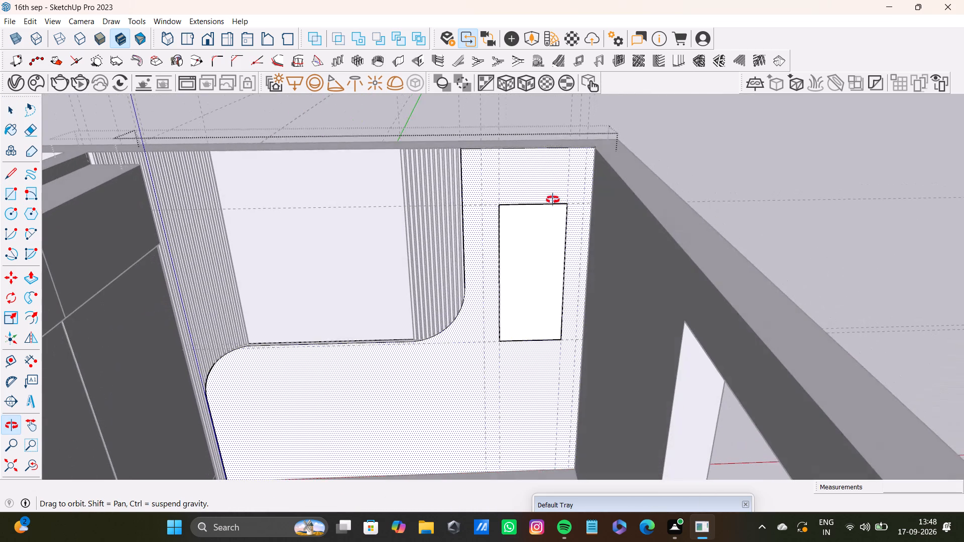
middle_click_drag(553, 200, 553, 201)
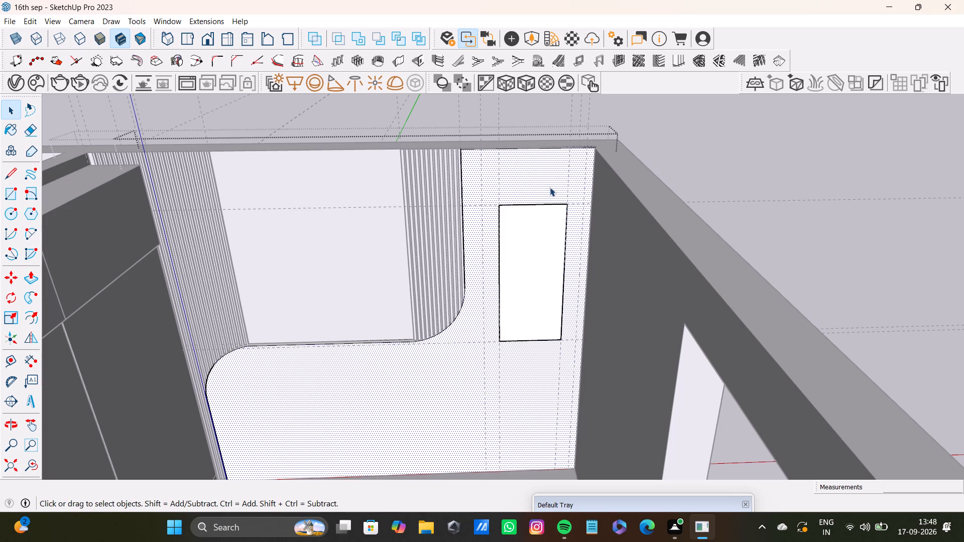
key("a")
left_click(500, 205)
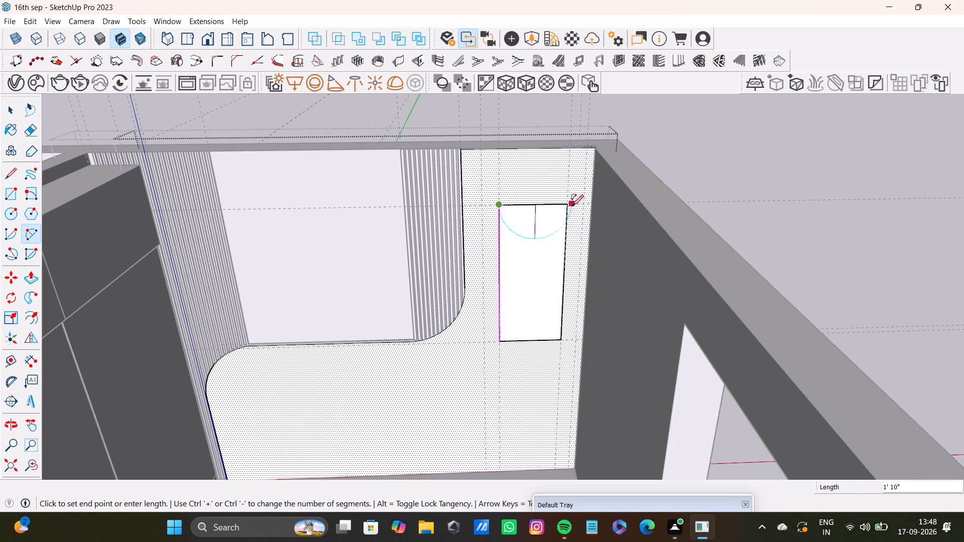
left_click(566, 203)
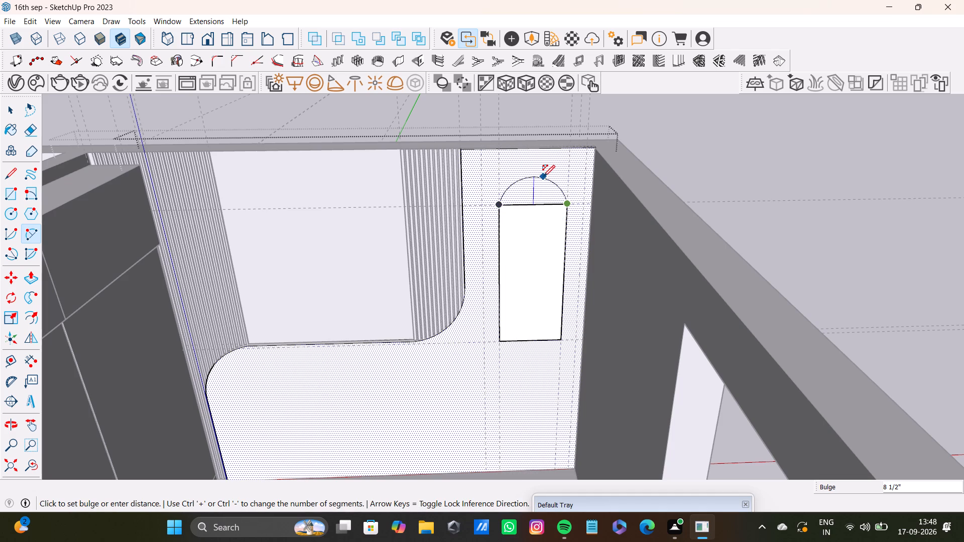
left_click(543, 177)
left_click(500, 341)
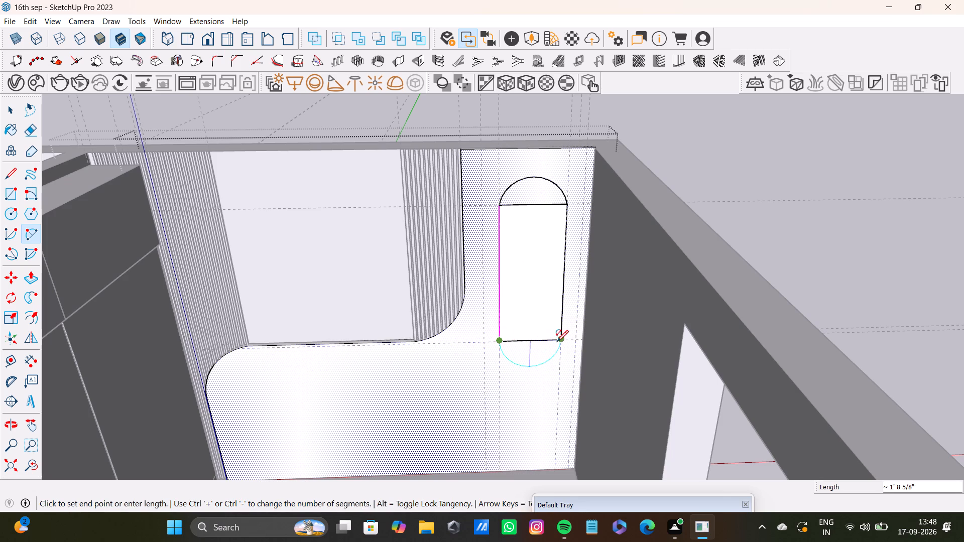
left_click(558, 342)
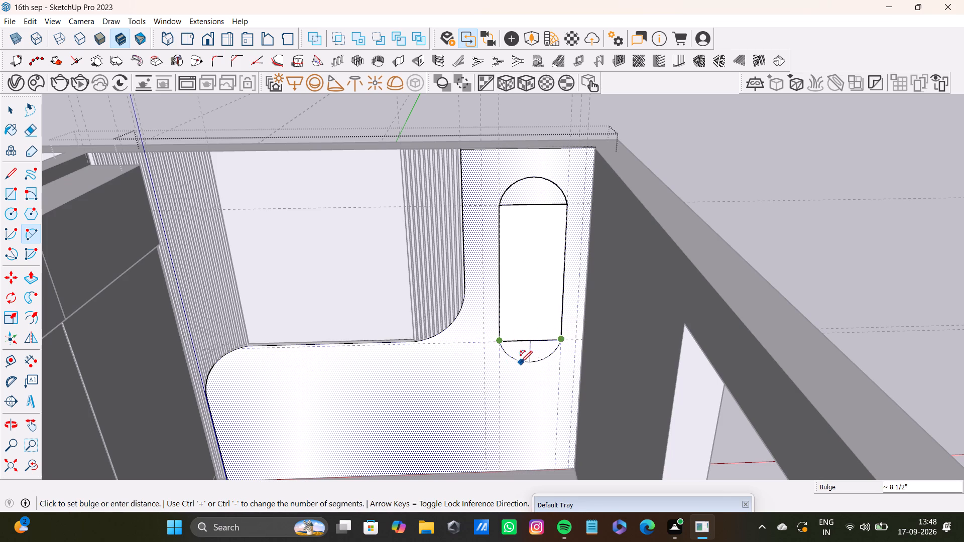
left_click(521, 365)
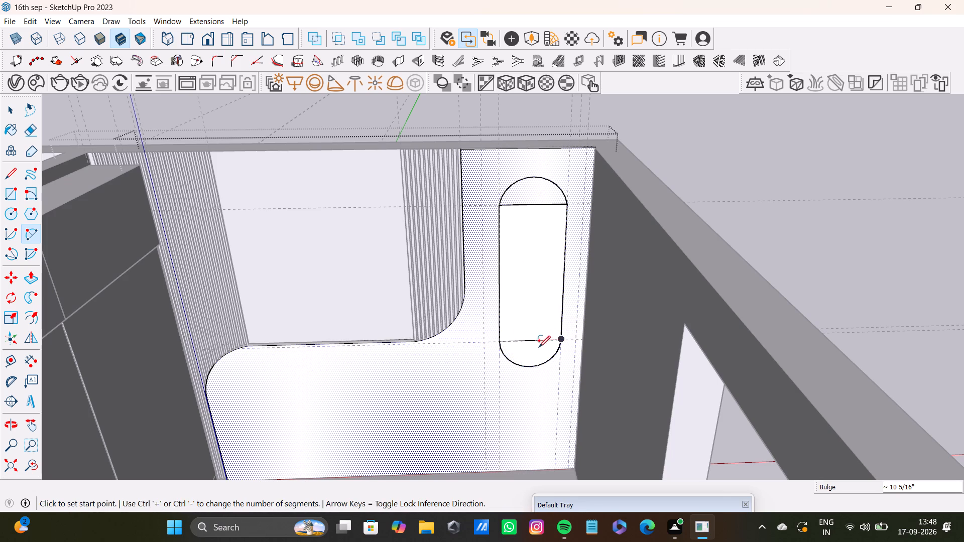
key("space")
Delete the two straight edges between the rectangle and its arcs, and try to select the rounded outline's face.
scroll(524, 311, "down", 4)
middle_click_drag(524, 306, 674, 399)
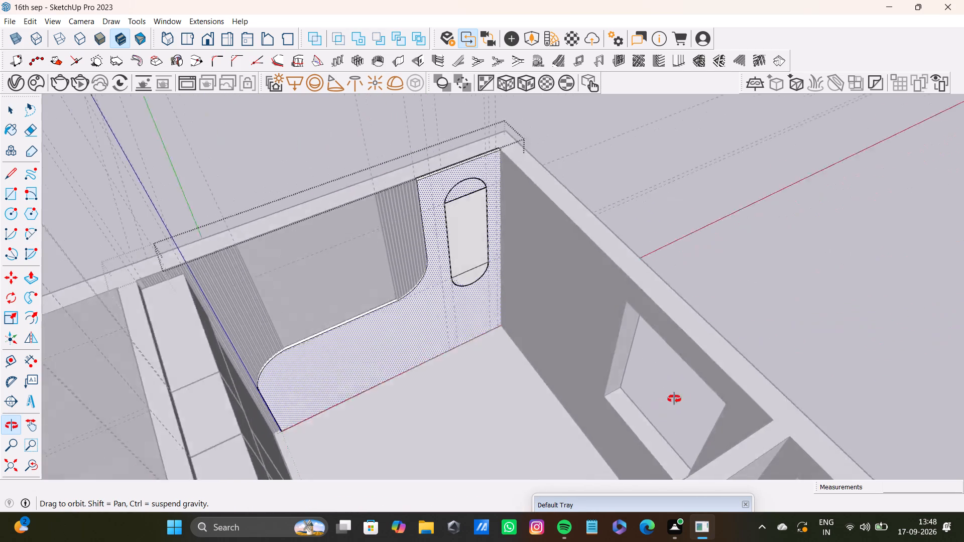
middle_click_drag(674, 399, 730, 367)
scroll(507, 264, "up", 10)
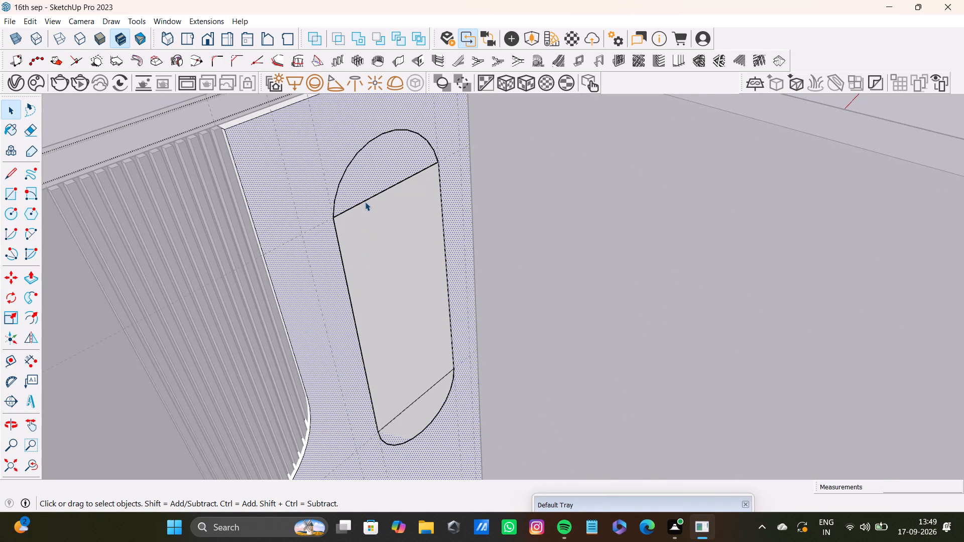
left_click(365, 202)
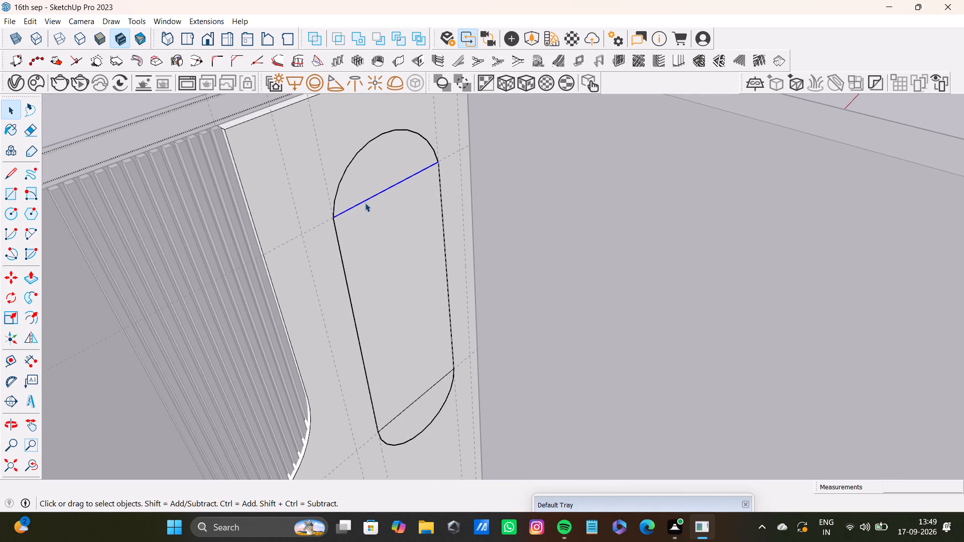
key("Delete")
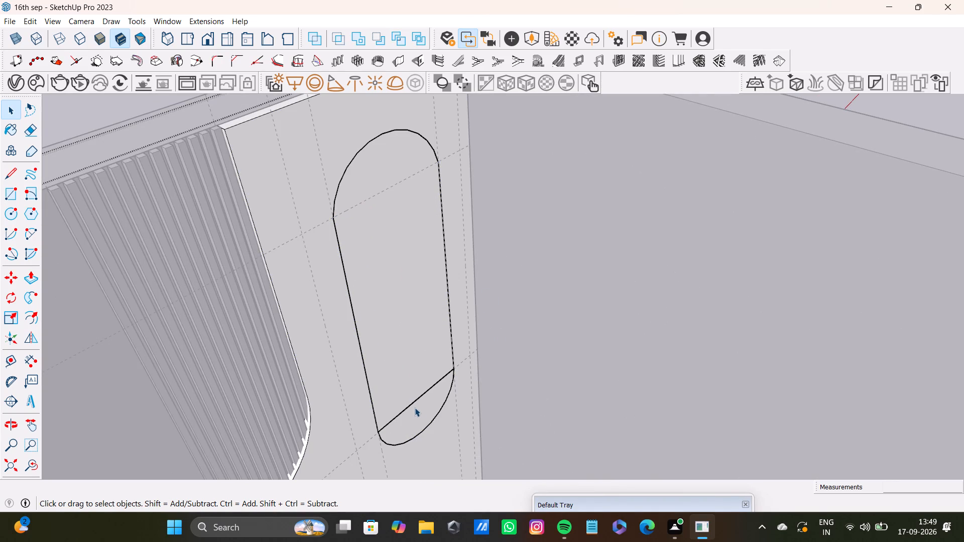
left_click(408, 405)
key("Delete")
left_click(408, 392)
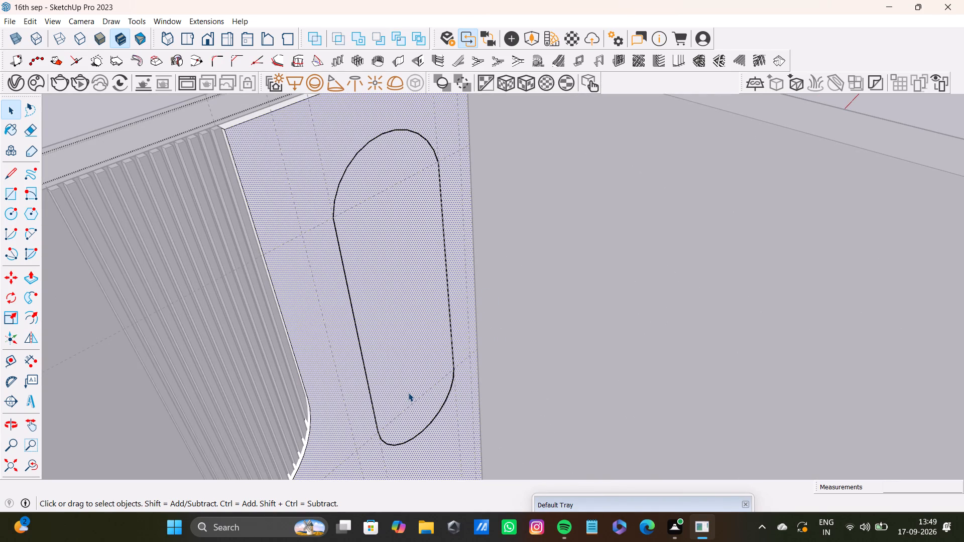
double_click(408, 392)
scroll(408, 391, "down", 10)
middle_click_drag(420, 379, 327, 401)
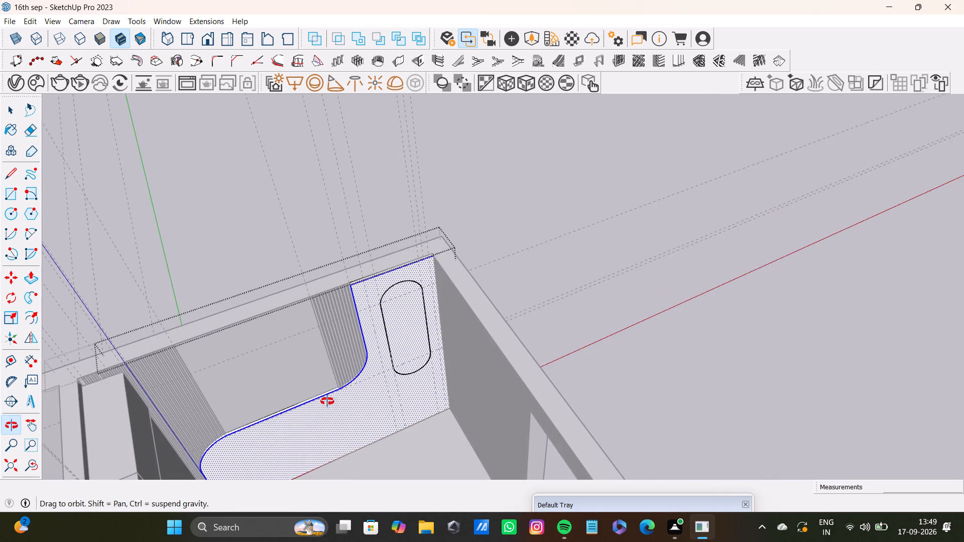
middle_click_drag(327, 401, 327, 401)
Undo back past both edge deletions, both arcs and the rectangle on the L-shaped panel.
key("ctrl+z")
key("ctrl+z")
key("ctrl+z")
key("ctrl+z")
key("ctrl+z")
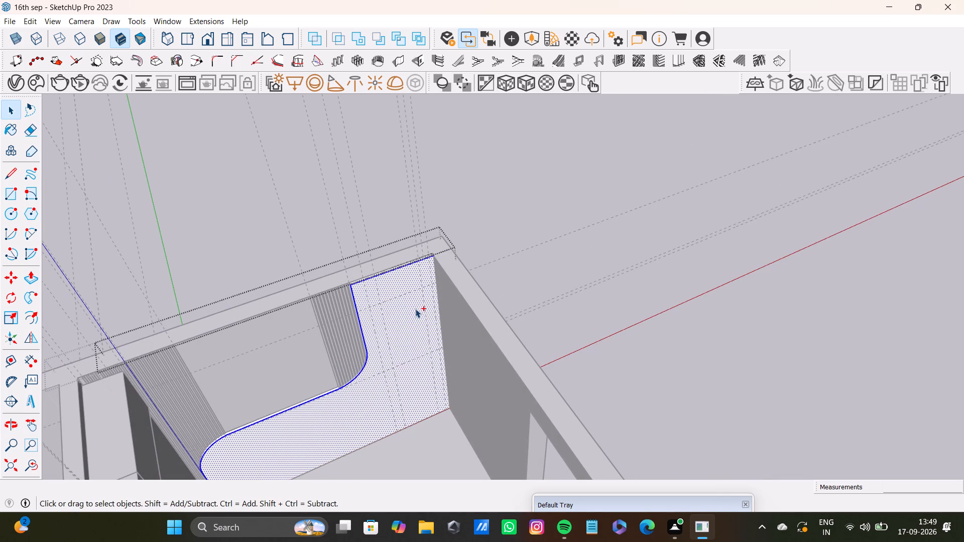
Check the L-shaped panel's connected geometry and front face, and leave its nested group for the wall group.
triple_click(409, 319)
scroll(372, 346, "up", 7)
middle_click_drag(374, 364, 346, 427)
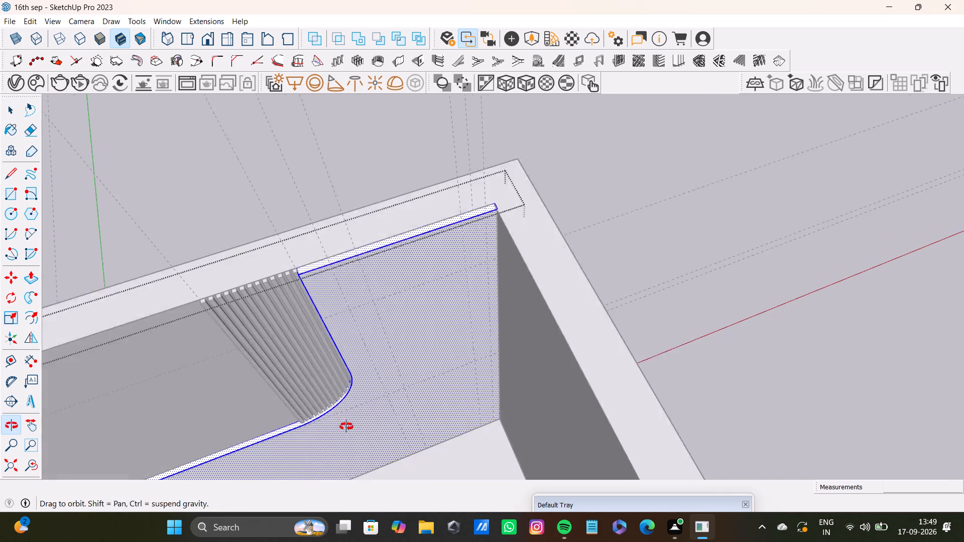
middle_click_drag(346, 427, 343, 436)
scroll(360, 299, "up", 3)
scroll(361, 307, "down", 3)
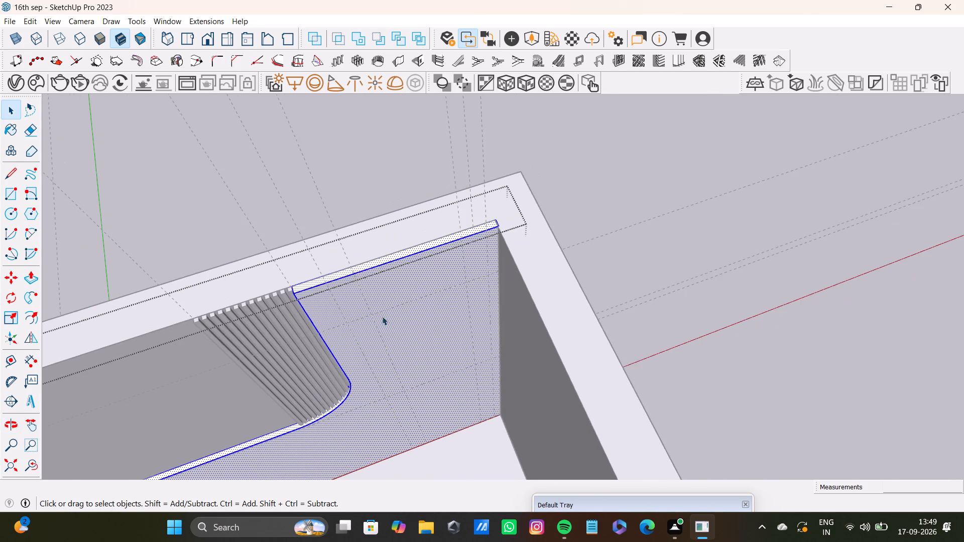
middle_click_drag(382, 316, 304, 361)
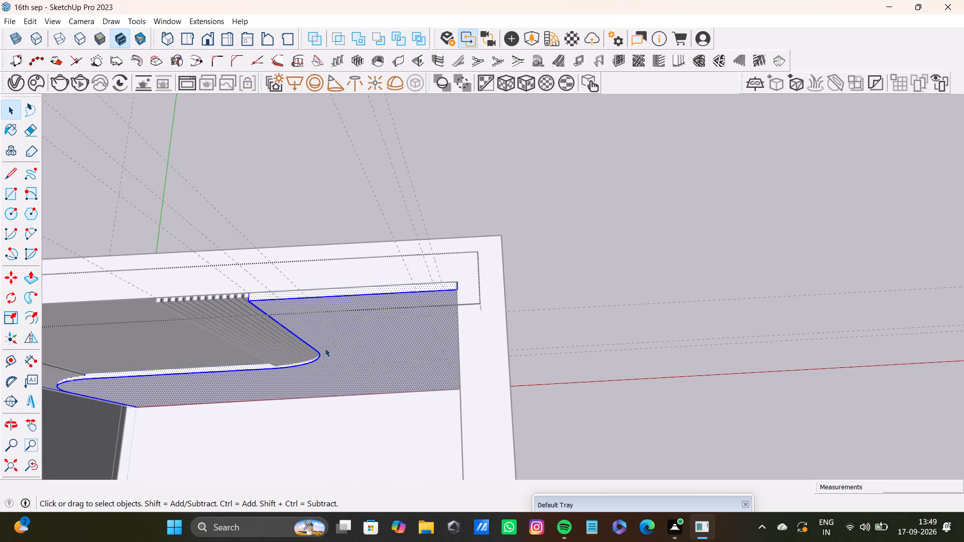
scroll(355, 328, "down", 5)
middle_click_drag(358, 334, 386, 211)
left_click(391, 252)
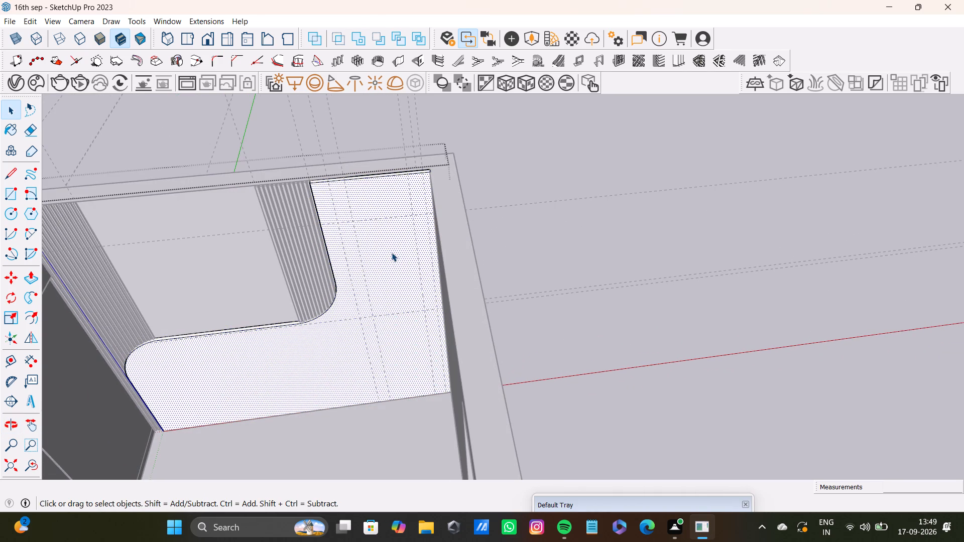
left_click(569, 239)
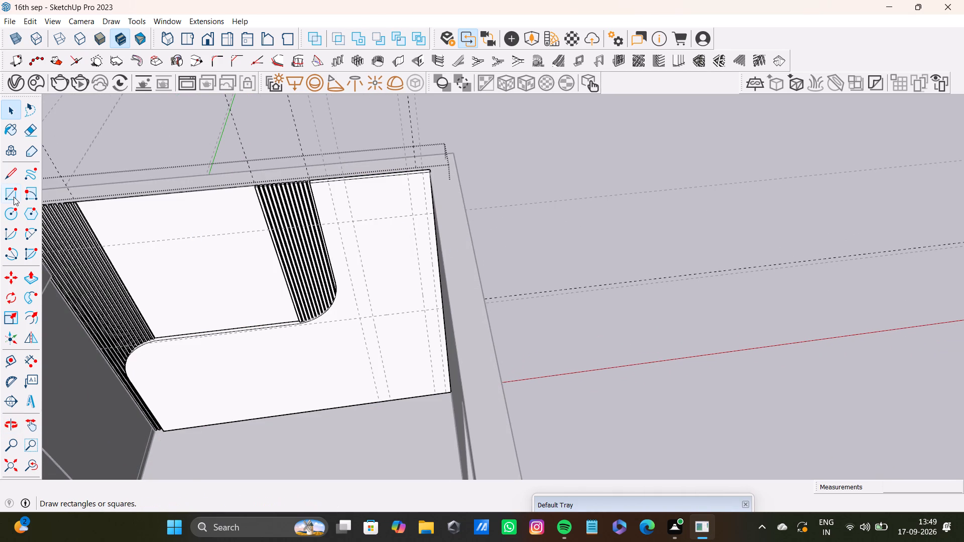
Draw a rectangle about 1' 8 3/4" by 3' 11 3/8" between the guide crossings, within the wall group.
left_click(12, 196)
left_click(355, 220)
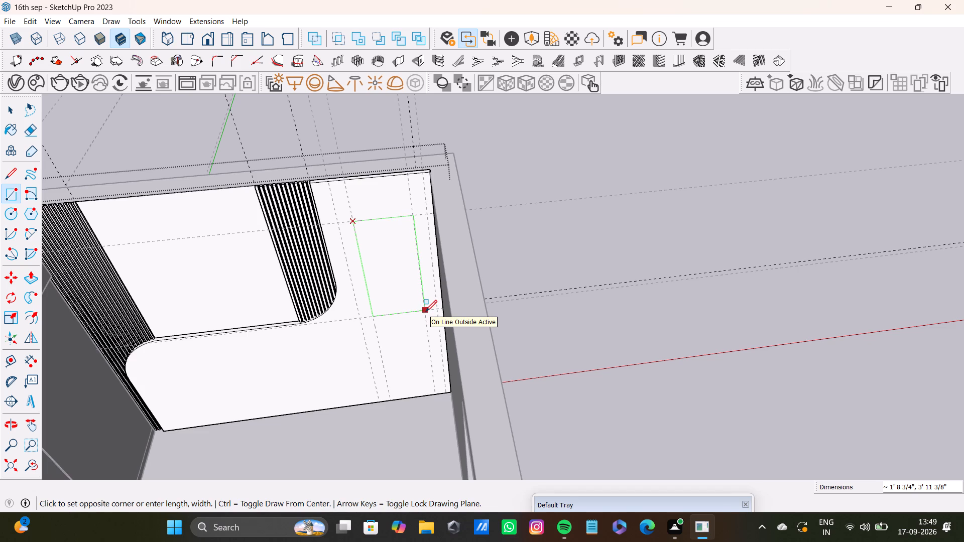
left_click(425, 312)
key("space")
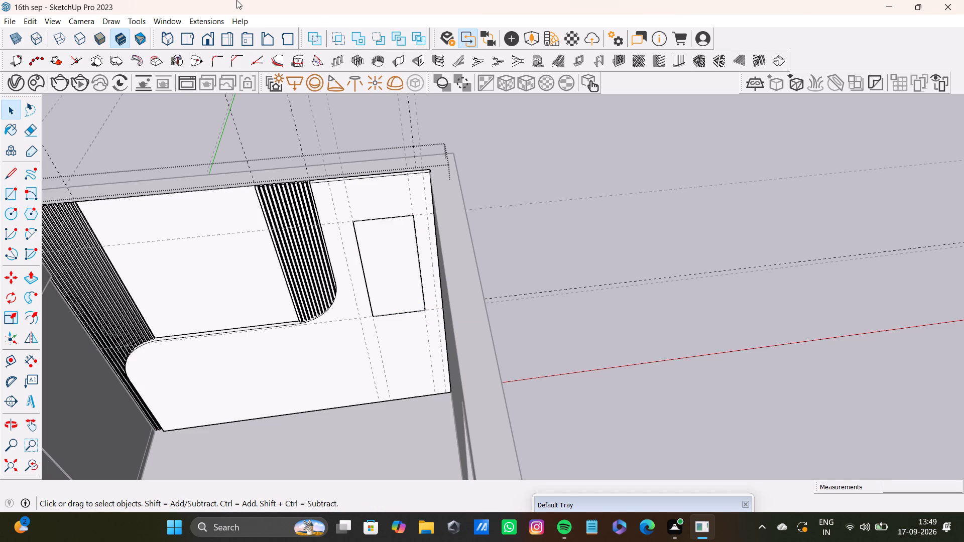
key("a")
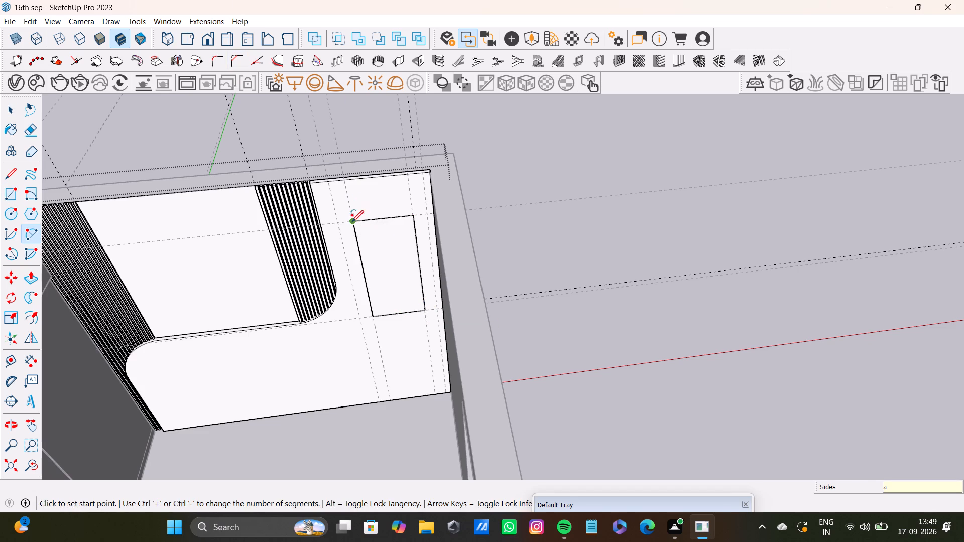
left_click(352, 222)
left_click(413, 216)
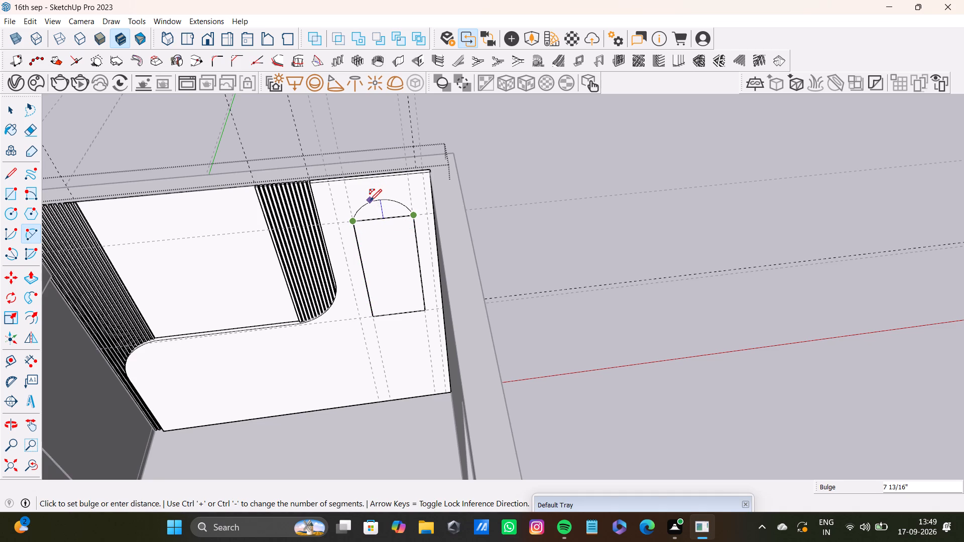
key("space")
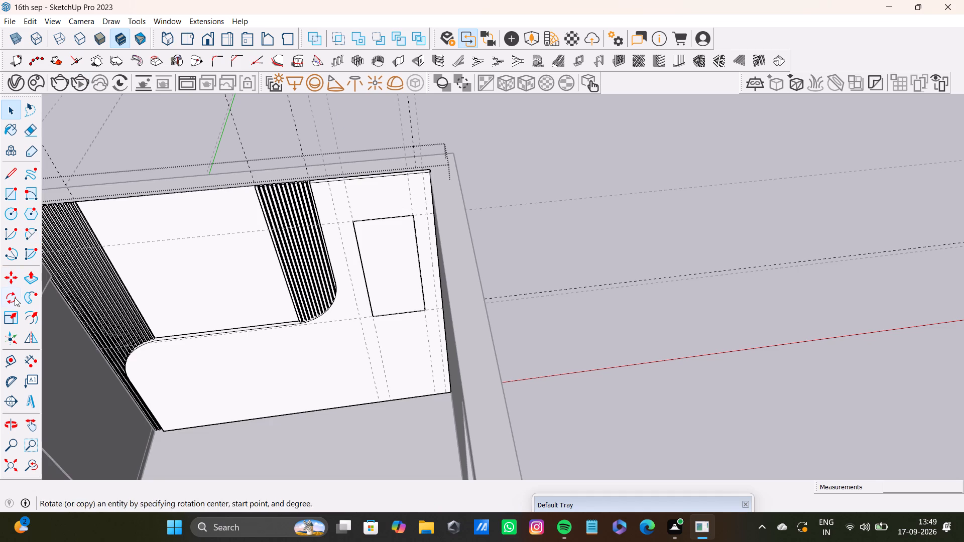
Draw outward arcs across the new rectangle's top and bottom edges, each spanning its width of about 1' 8 3/4".
left_click(24, 233)
scroll(378, 237, "up", 5)
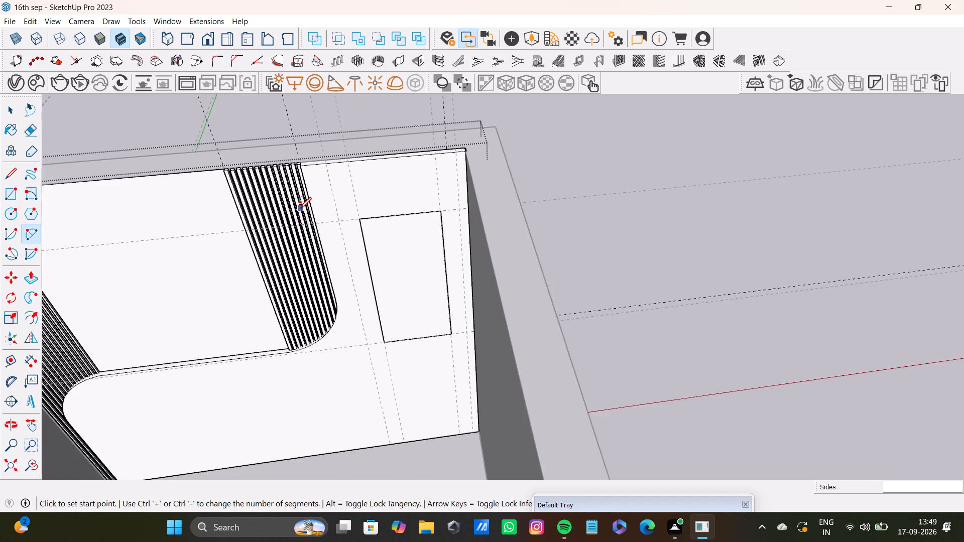
scroll(300, 209, "up", 5)
left_click(378, 220)
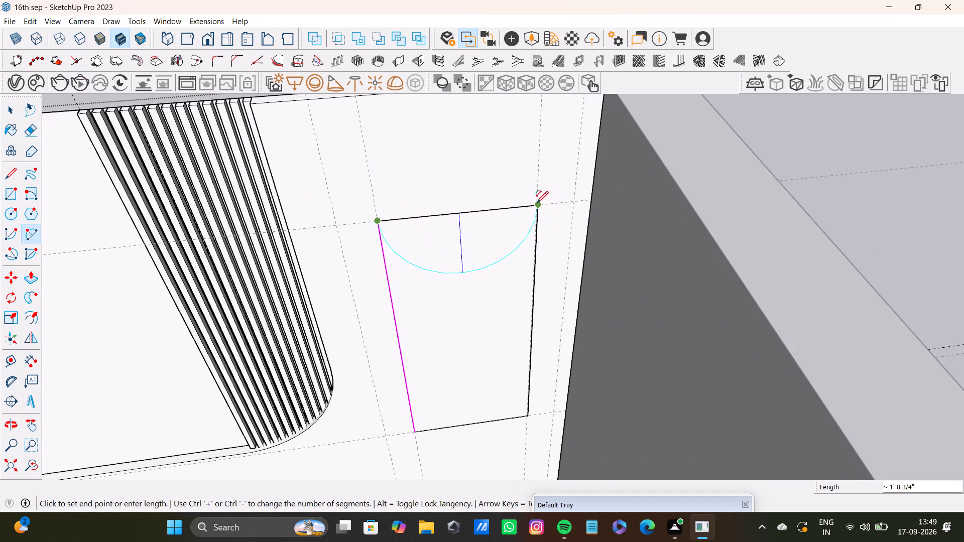
left_click(537, 203)
left_click(424, 159)
scroll(451, 243, "down", 3)
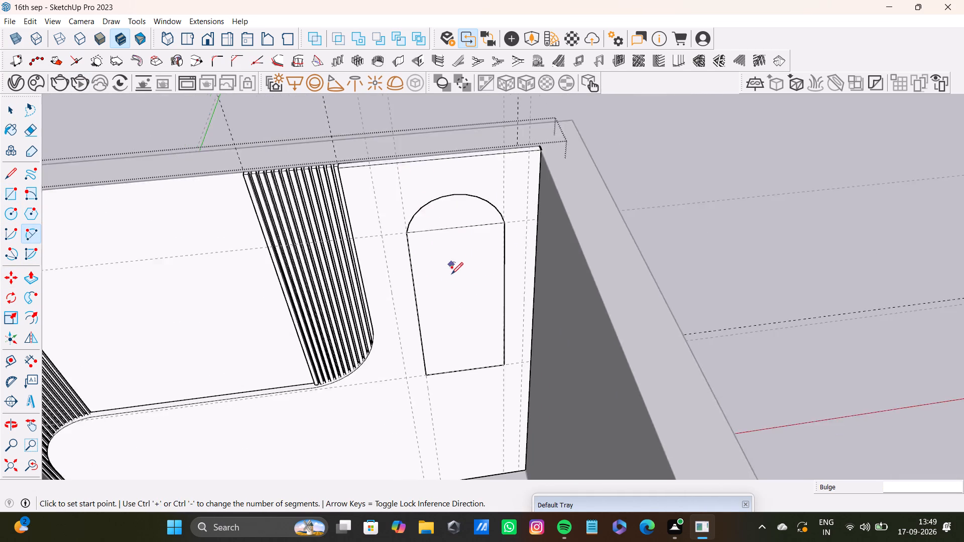
scroll(451, 274, "down", 4)
middle_click_drag(449, 296, 455, 201, "shift")
scroll(435, 302, "up", 2)
left_click(435, 267)
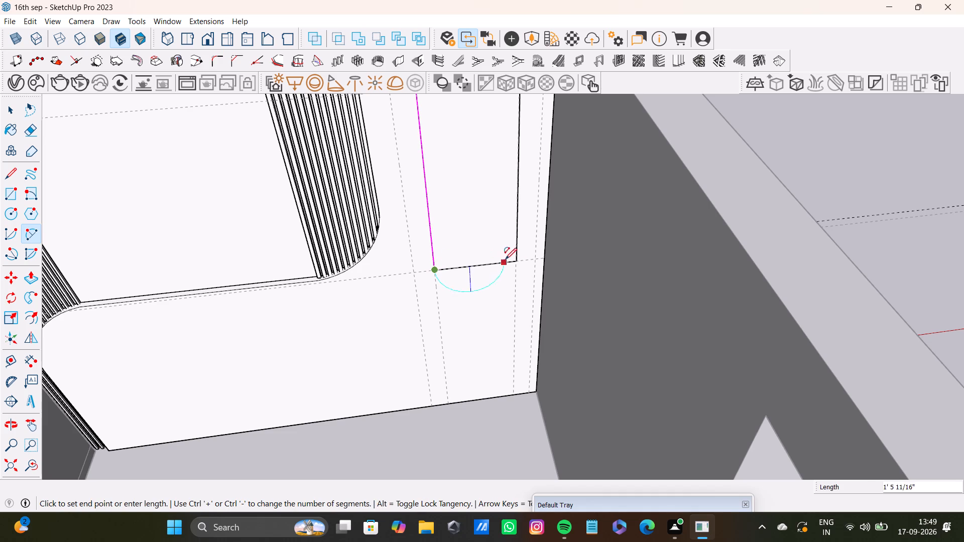
left_click(518, 262)
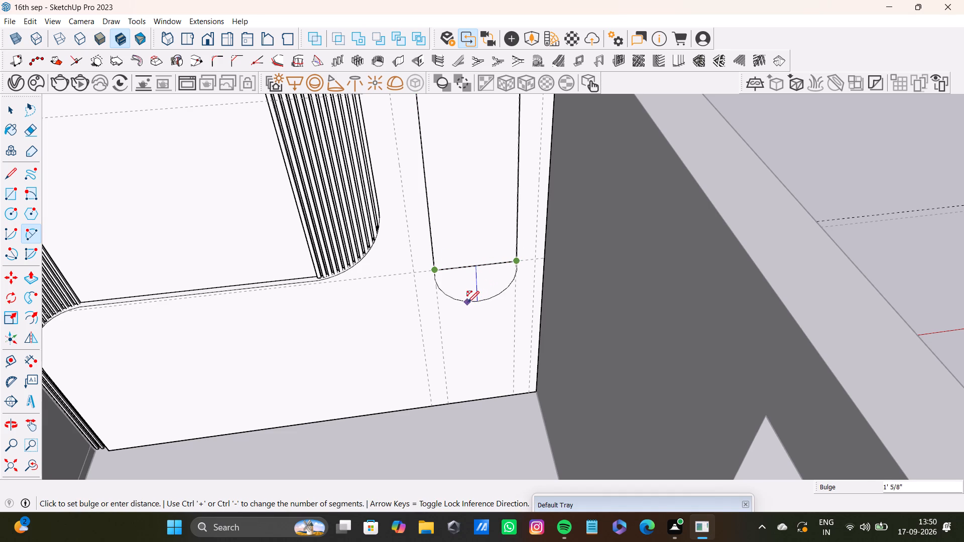
left_click(466, 290)
scroll(486, 312, "down", 4)
middle_click_drag(486, 312, 586, 217)
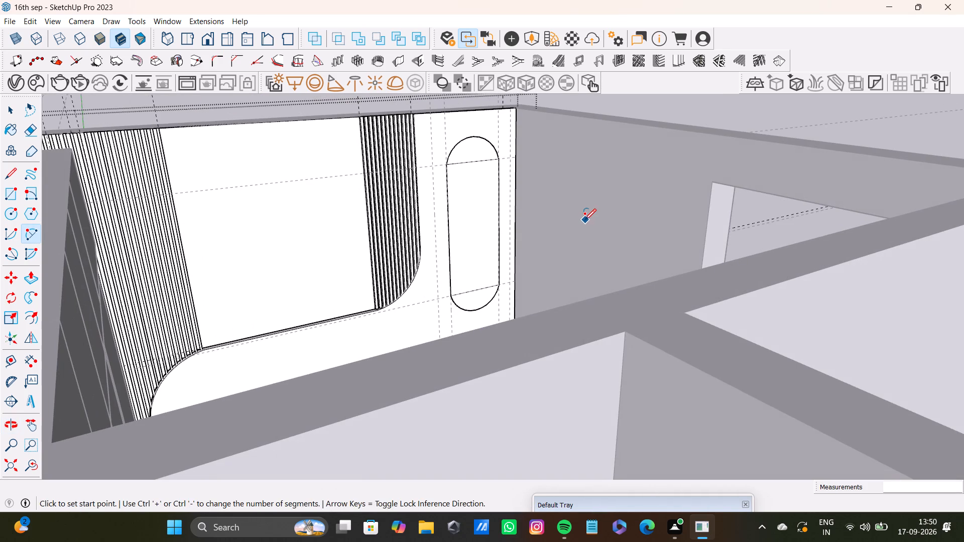
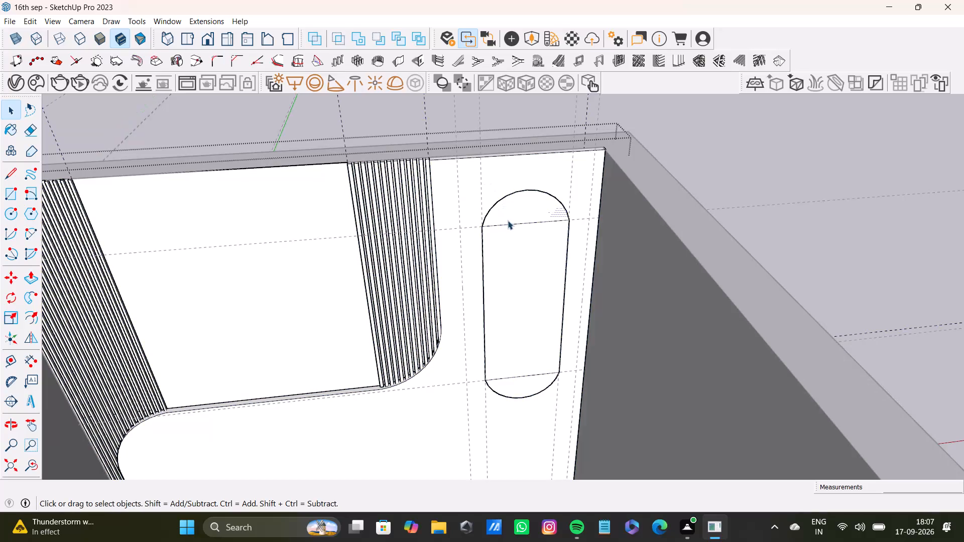
Delete the straight edge separating the top arc from the rectangle of the rounded-end shape.
left_click(531, 222)
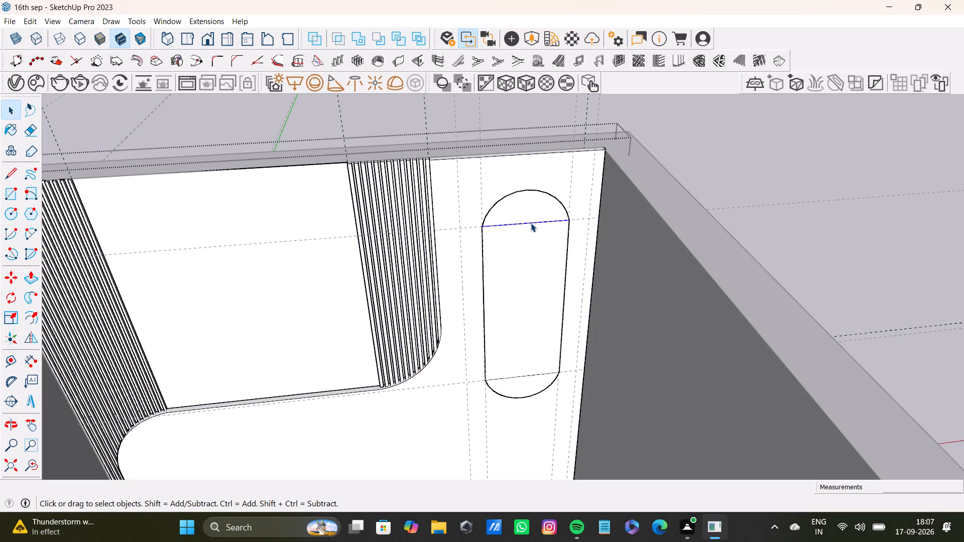
key("Delete")
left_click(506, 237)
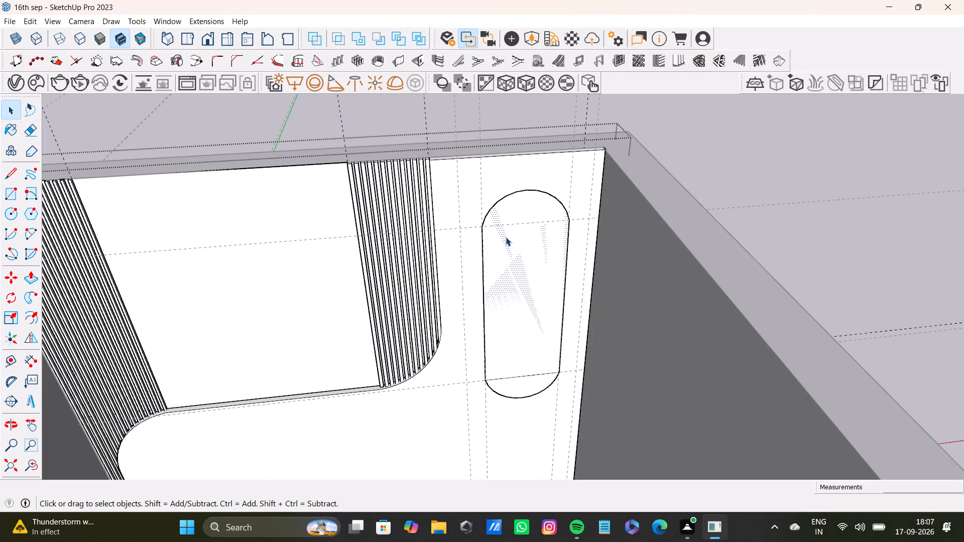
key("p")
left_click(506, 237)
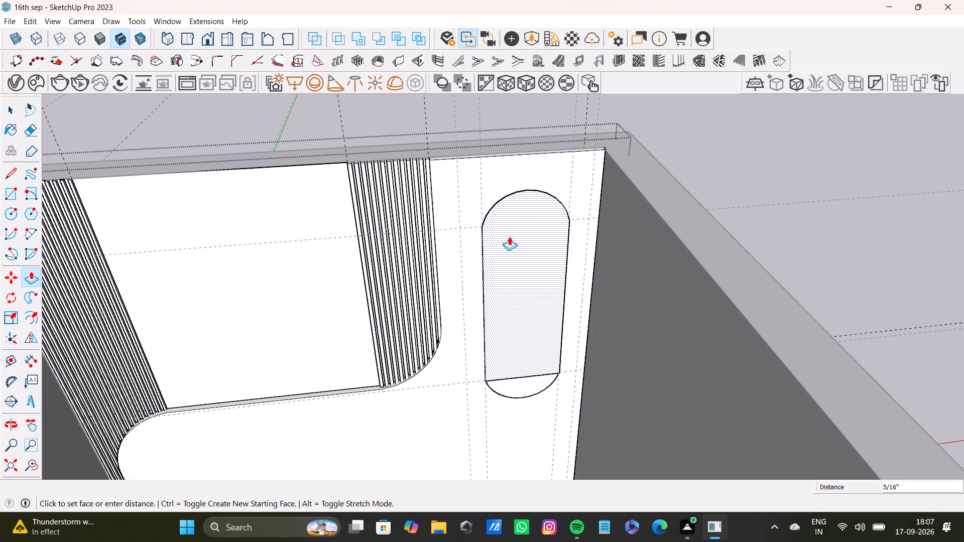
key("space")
Delete the straight edge separating the bottom arc from the rectangle, leaving one continuous rounded-end face.
left_click(512, 376)
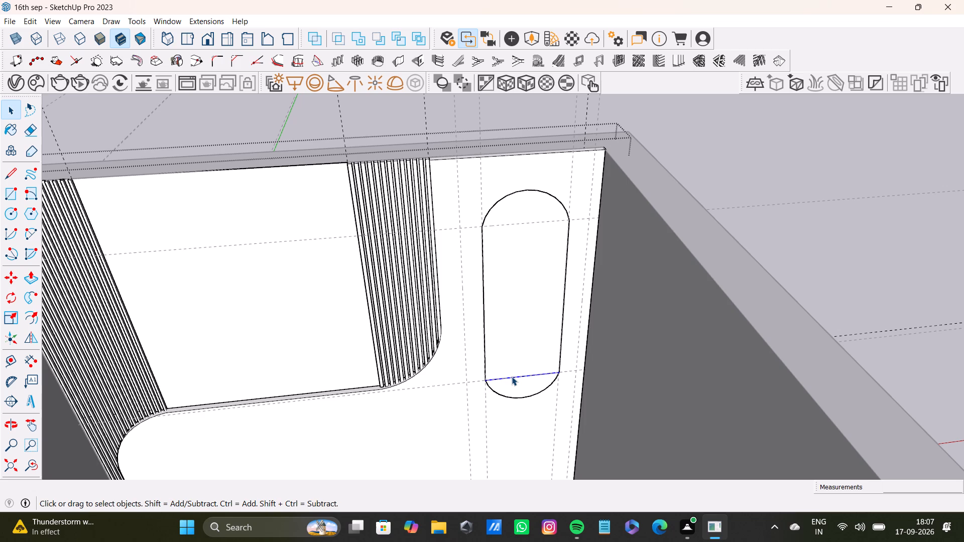
key("Delete")
Push the rounded-end face about 1 9/16" into the L-shaped panel as a recess.
left_click(510, 359)
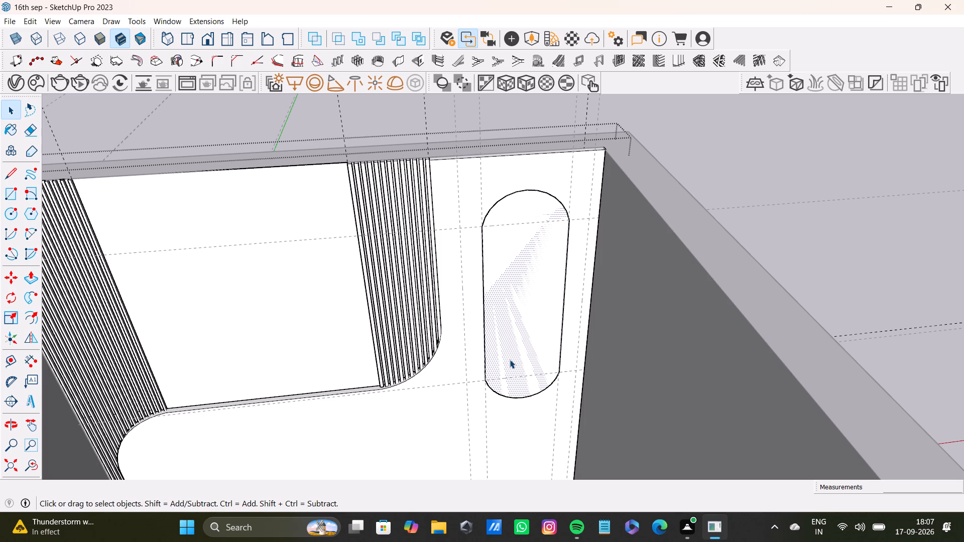
key("p")
left_click(510, 359)
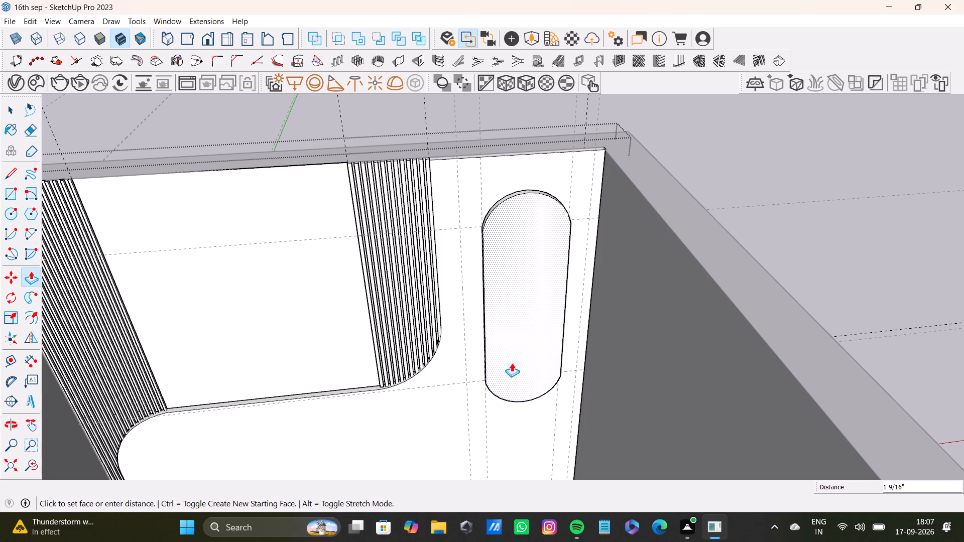
left_click(512, 363)
Place a horizontal guide on the adjoining side wall about 4' 4 3/8" above the floor edge.
scroll(502, 382, "down", 10)
middle_click_drag(501, 392, 487, 373)
scroll(491, 382, "up", 3)
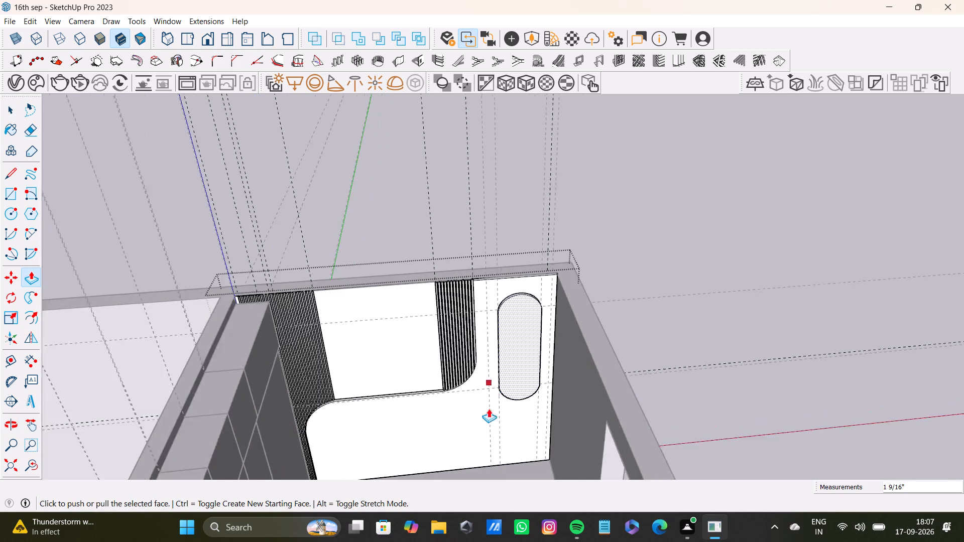
scroll(489, 409, "up", 6)
middle_click_drag(506, 427, 512, 474, "ctrl")
scroll(512, 466, "down", 4)
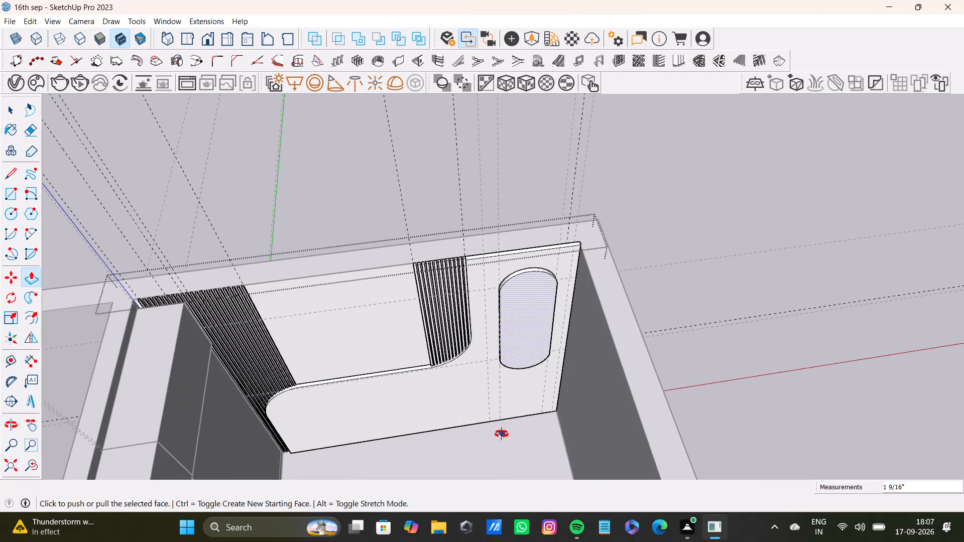
middle_click_drag(502, 434, 486, 357)
scroll(500, 318, "up", 8)
middle_click_drag(505, 293, 555, 266)
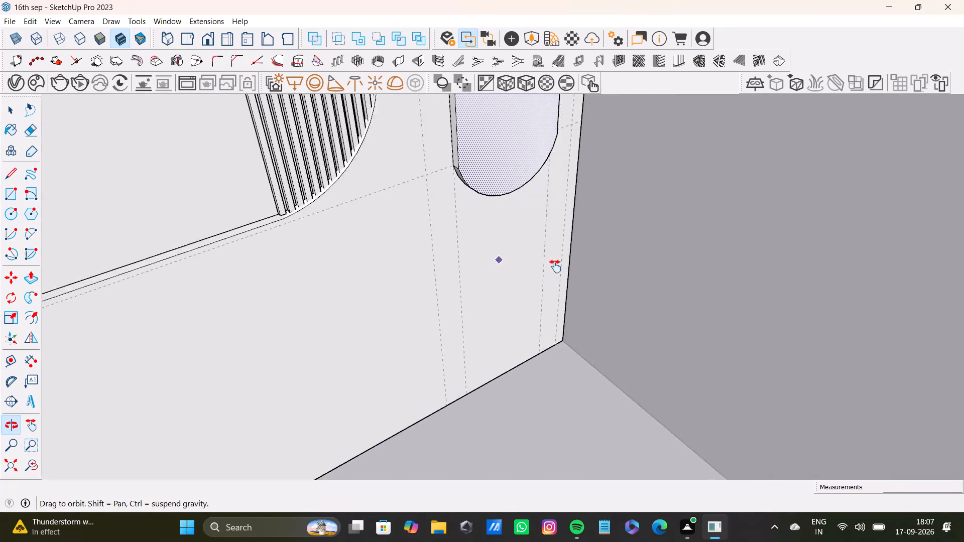
middle_click_drag(555, 266, 540, 291)
middle_click_drag(532, 327, 525, 252)
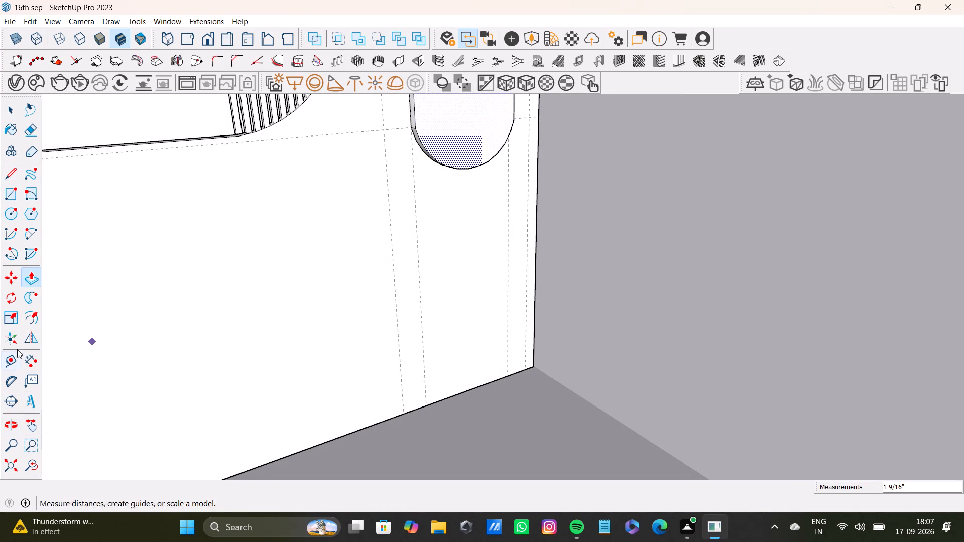
left_click(12, 363)
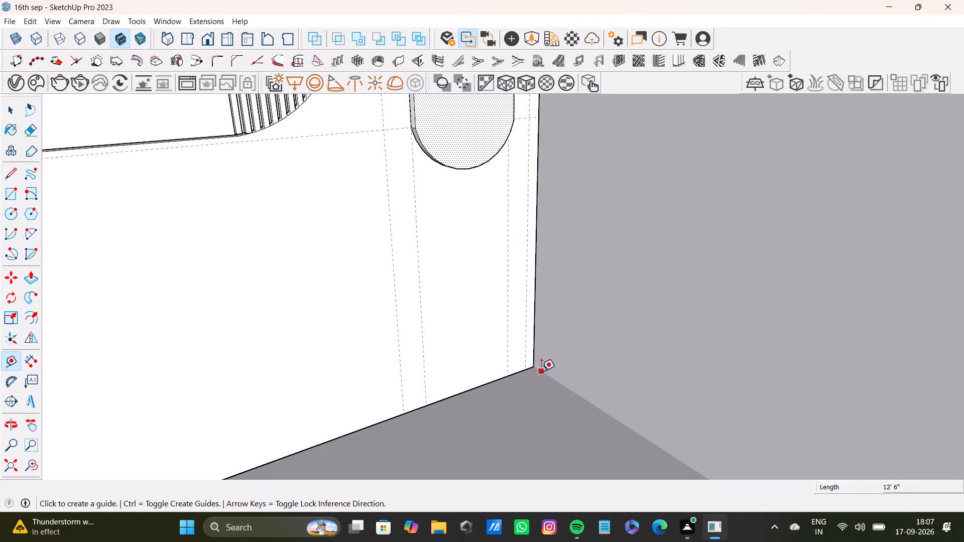
left_click(541, 371)
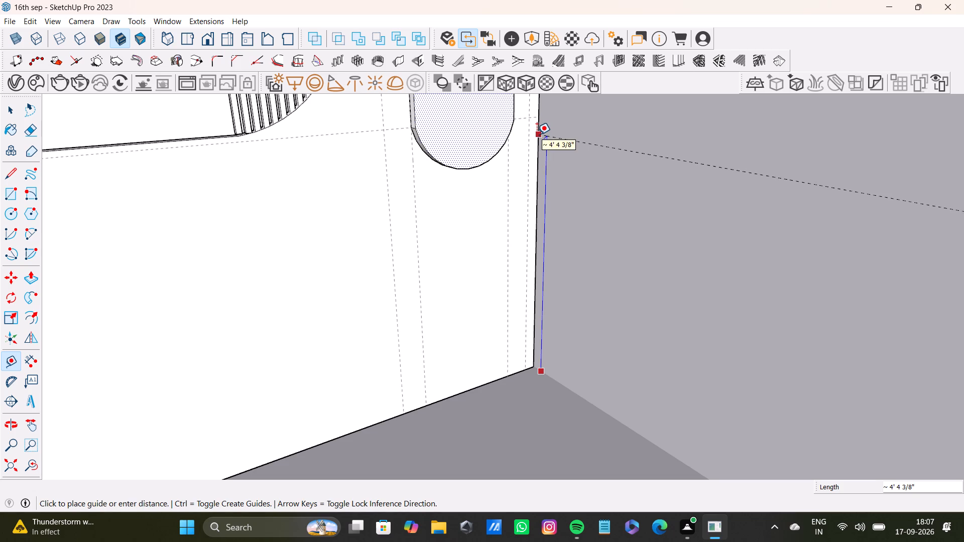
left_click(536, 134)
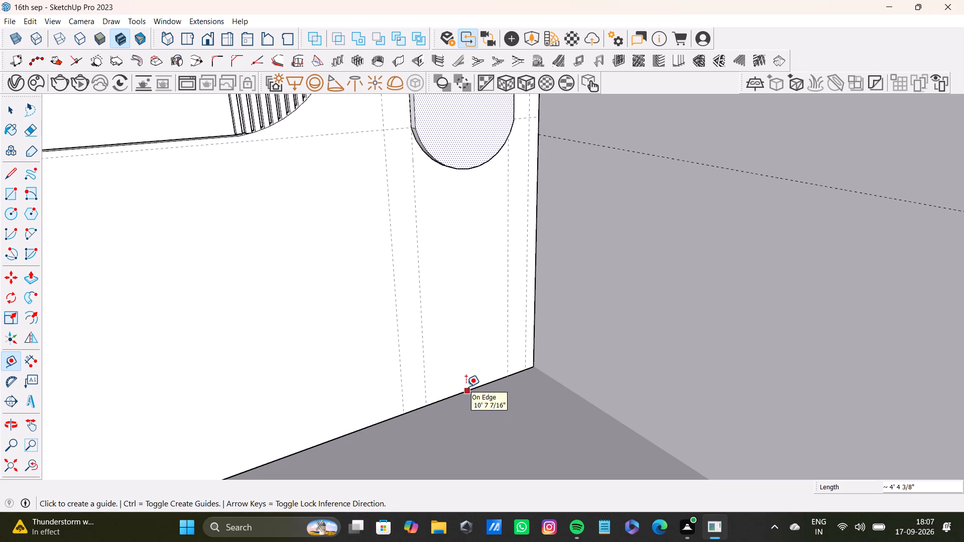
Place a guide parallel to the L-shaped panel's bottom edge, just below the rounded recess.
left_click(466, 387)
scroll(452, 173, "up", 3)
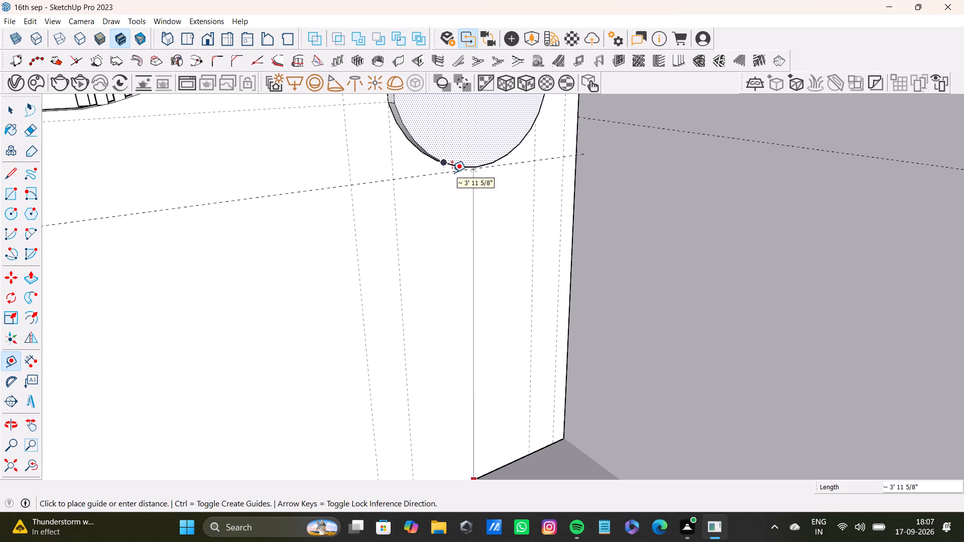
scroll(452, 173, "up", 1)
left_click(426, 184)
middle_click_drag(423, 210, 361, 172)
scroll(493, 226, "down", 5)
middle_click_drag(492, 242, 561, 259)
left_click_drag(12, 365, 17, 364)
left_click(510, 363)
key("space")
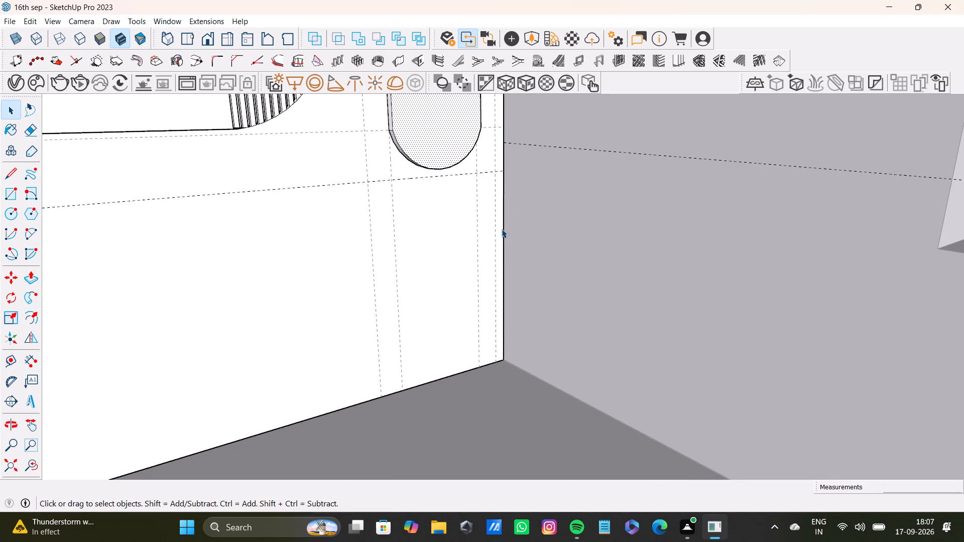
Add two horizontal guides on the side wall, one 3" above the floor and another 3' 6 7/8" above that.
key("y")
key("t")
left_click(543, 381)
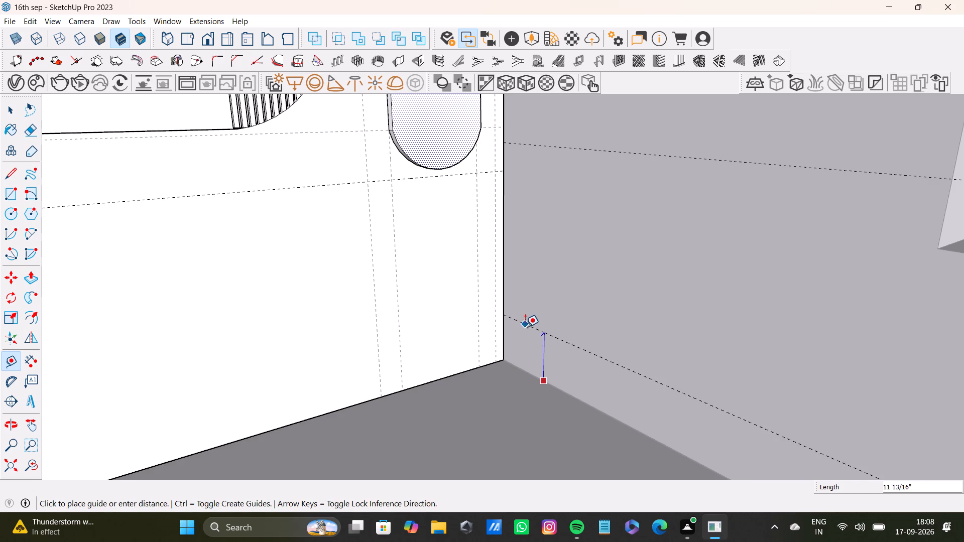
left_click(517, 355)
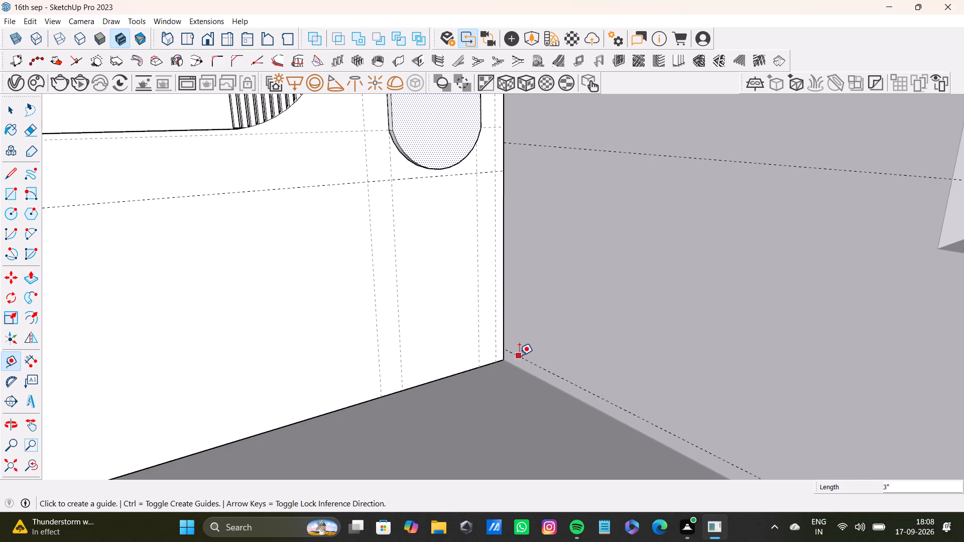
left_click(519, 356)
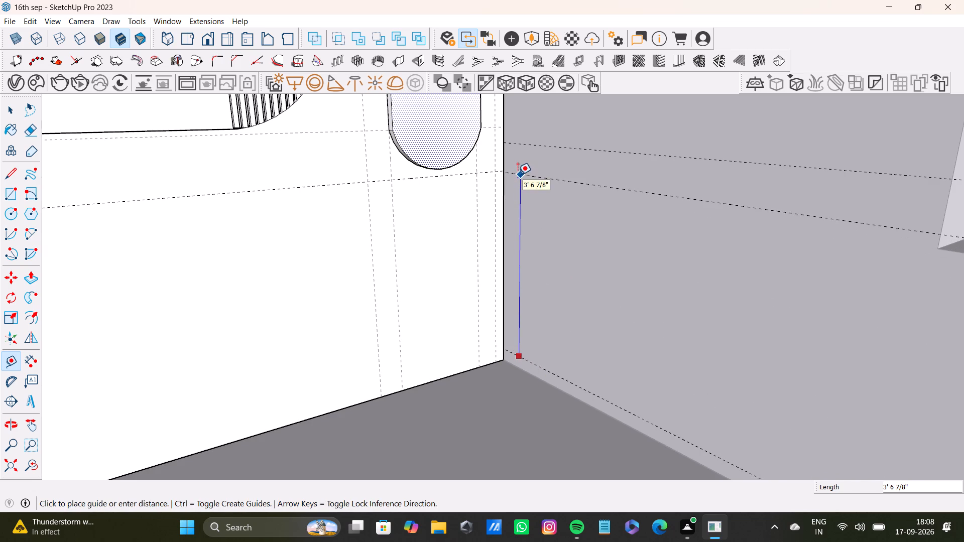
left_click(518, 175)
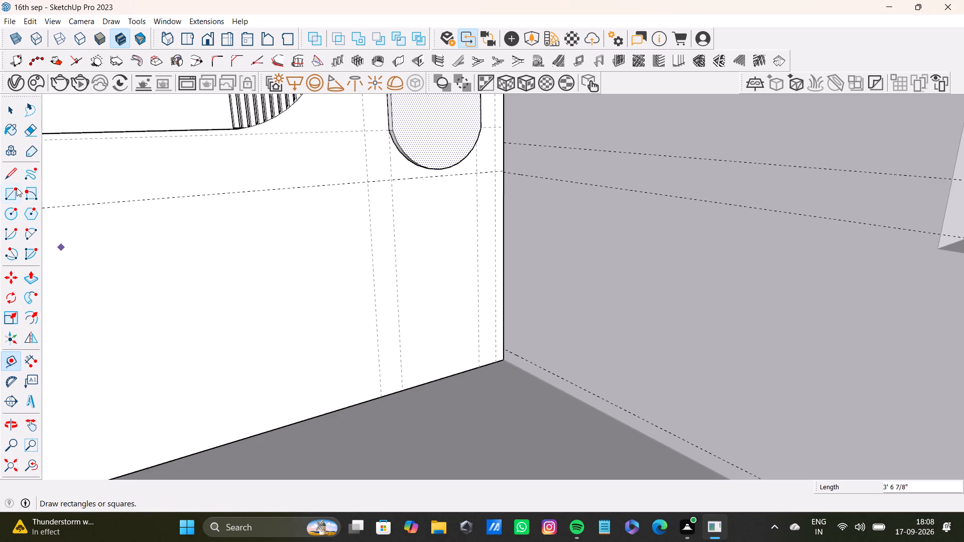
Add a vertical guide on the side wall 1' out from the corner with the L-shaped panel.
key("t")
left_click(502, 276)
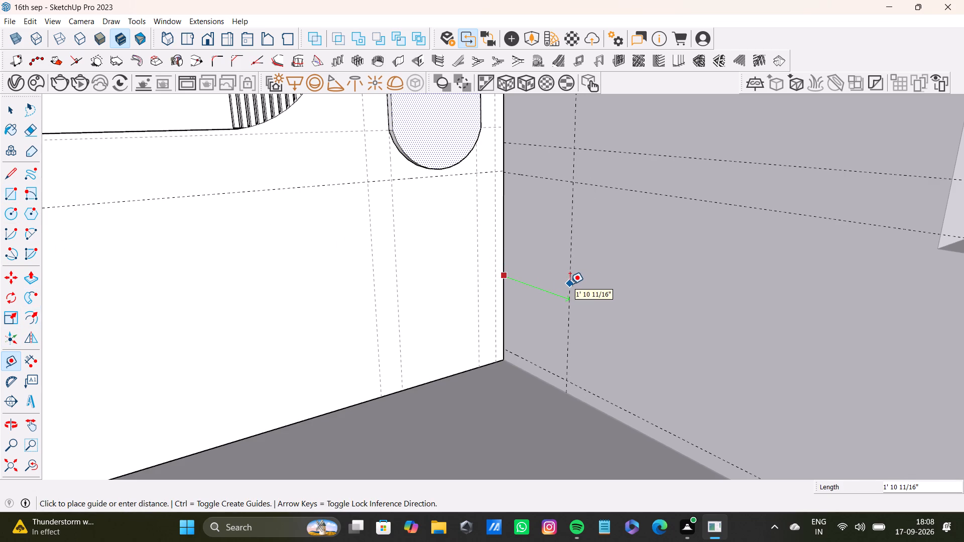
type("1'")
key("Return")
key("space")
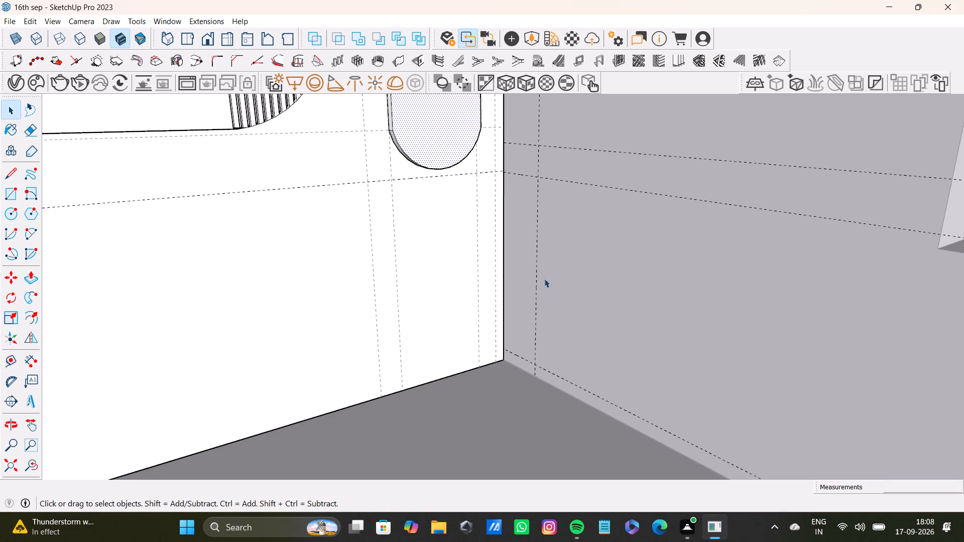
Draw a rectangle about 1' by 3' 6 7/8" on the side wall, between the corner and the new guides.
key("r")
middle_click_drag(503, 261, 602, 260)
scroll(475, 186, "up", 5)
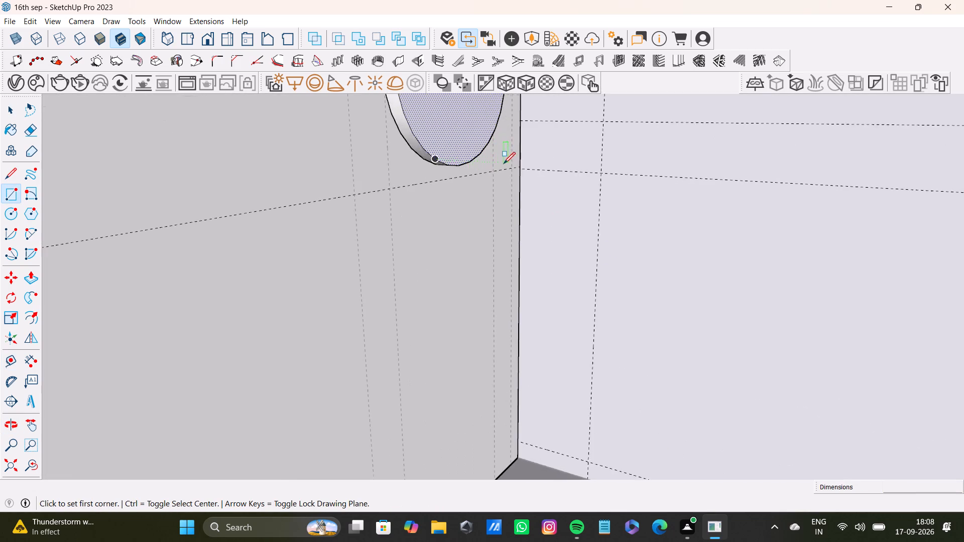
scroll(504, 164, "up", 3)
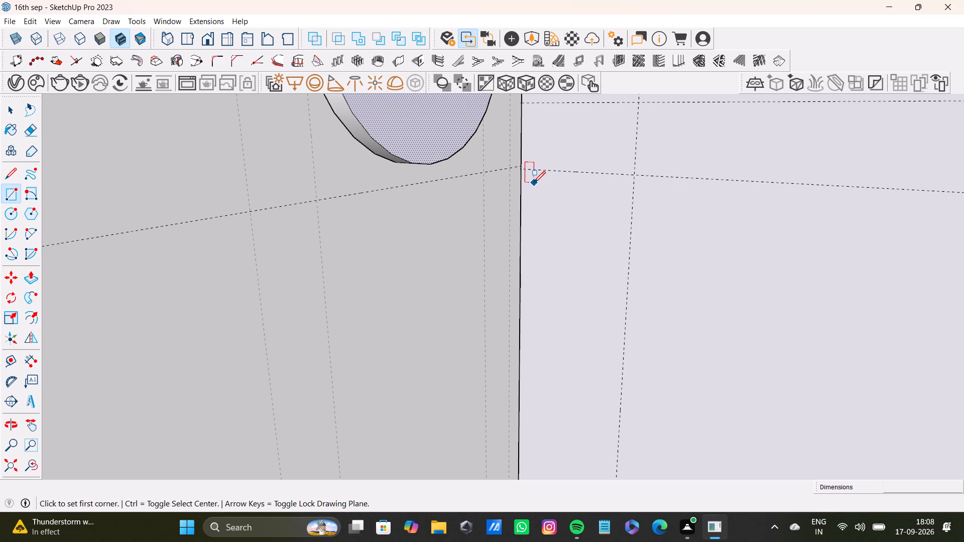
scroll(534, 180, "up", 6)
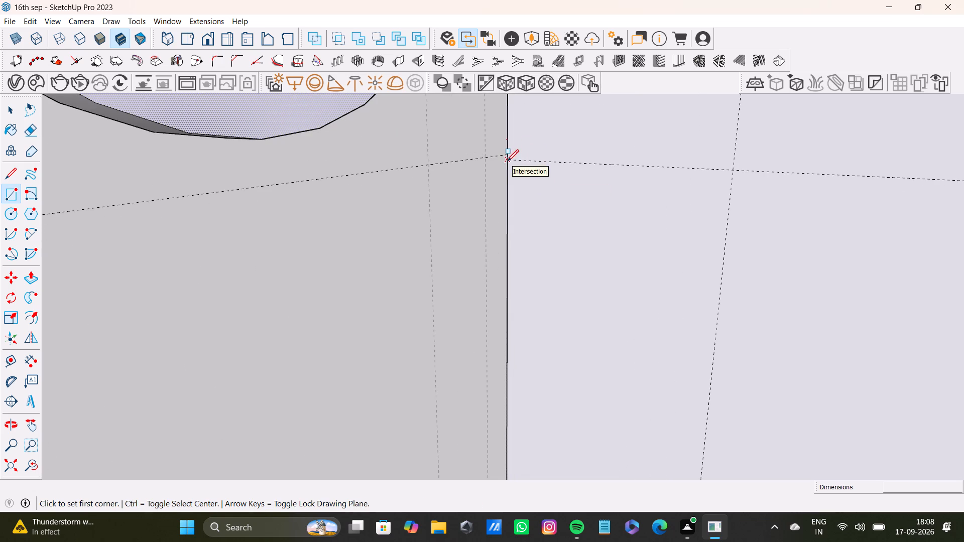
left_click(507, 161)
scroll(629, 265, "down", 9)
middle_click_drag(660, 361, 623, 221, "shift")
scroll(610, 358, "down", 4)
middle_click_drag(609, 373, 608, 339, "shift")
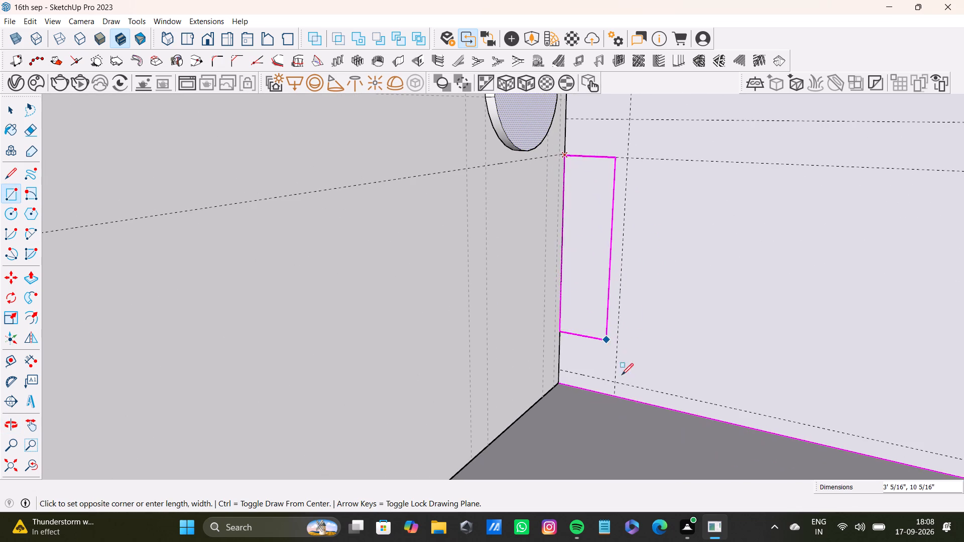
left_click(614, 380)
key("space")
Pull the rectangle out along the L-shaped panel into a box reaching the guide at the recess's far side.
left_click(572, 312)
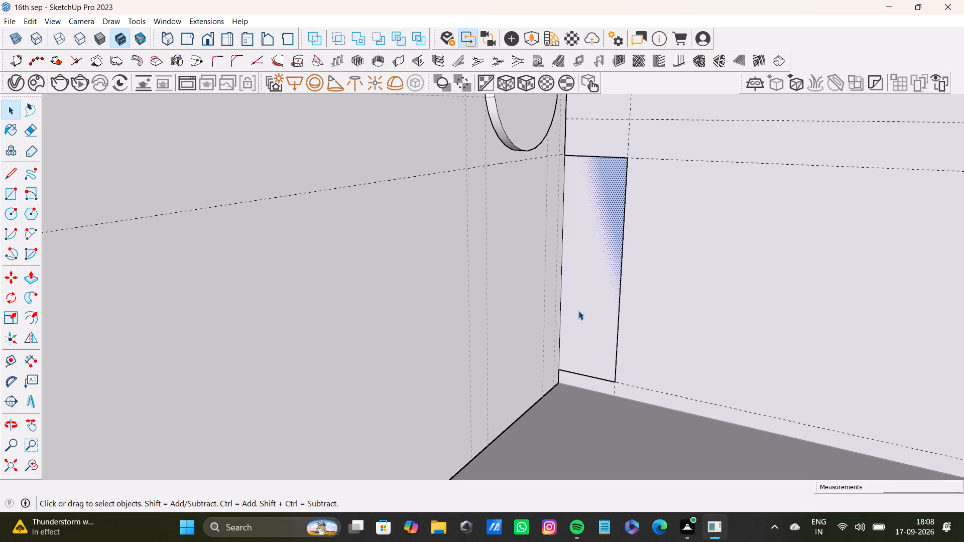
key("p")
left_click_drag(579, 310, 491, 330)
scroll(517, 328, "down", 2)
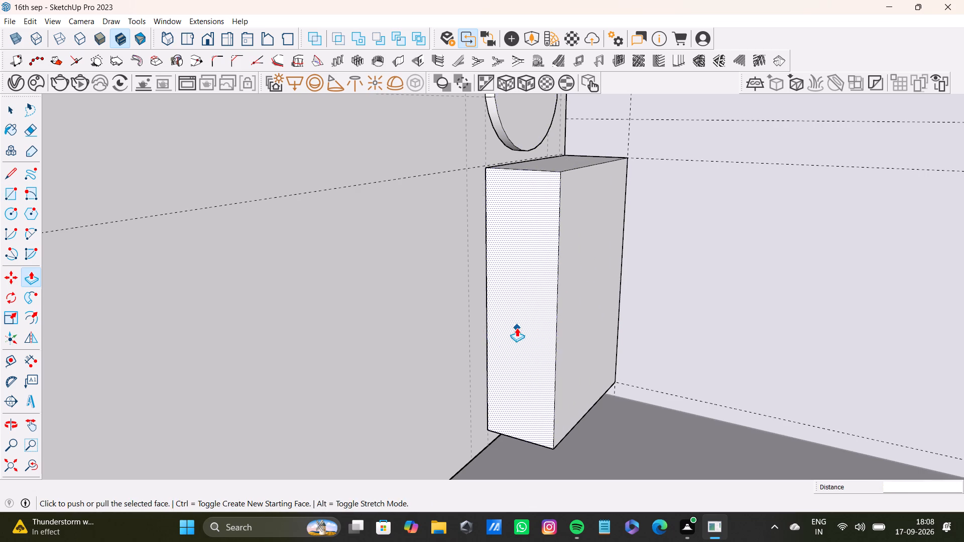
scroll(517, 328, "down", 3)
middle_click_drag(572, 326, 534, 337)
Extend the box's end face slightly farther along the L-shaped panel, past the guide at the recess's far side.
left_click(14, 470)
middle_click_drag(580, 351, 560, 361)
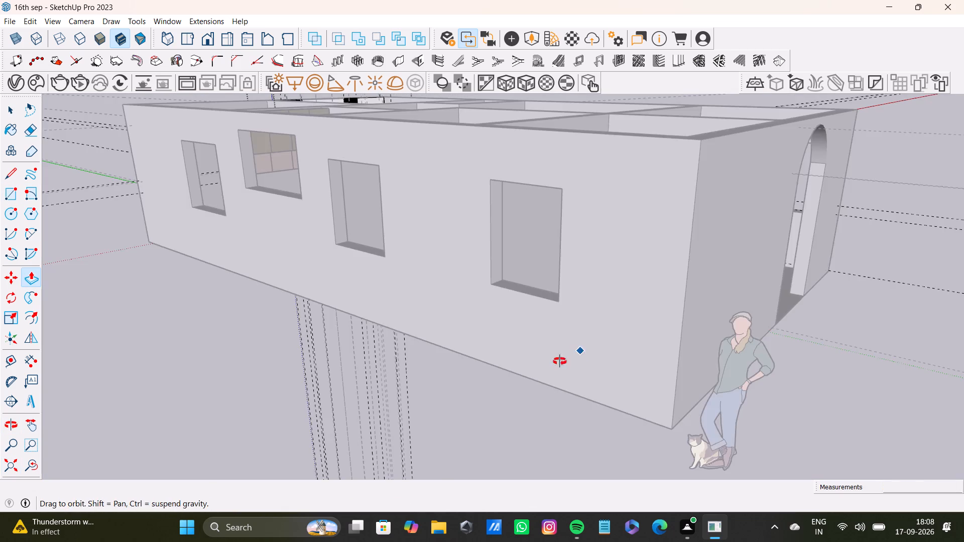
middle_click_drag(560, 361, 246, 427)
scroll(660, 259, "up", 4)
middle_click_drag(704, 228, 644, 376, "shift")
scroll(652, 329, "down", 14)
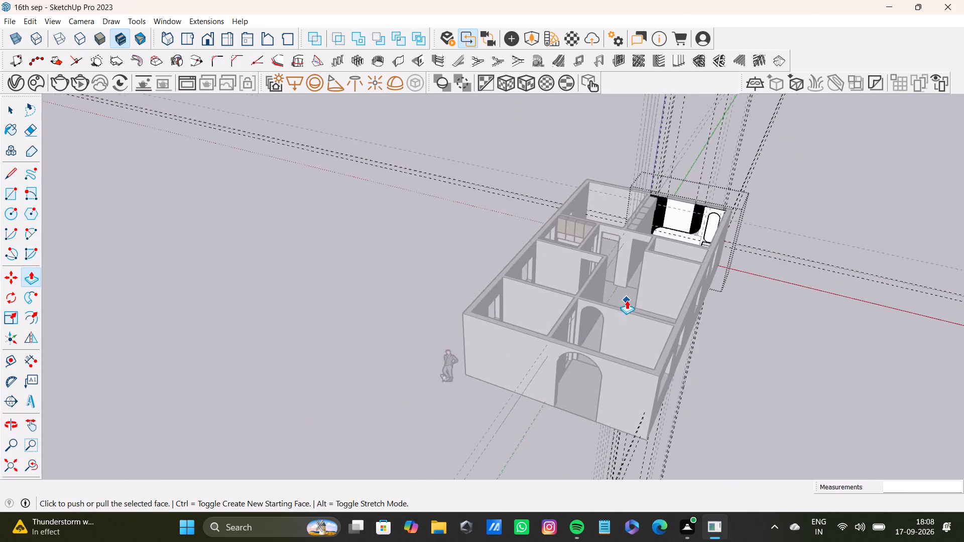
middle_click_drag(628, 296, 627, 355)
left_click(753, 260)
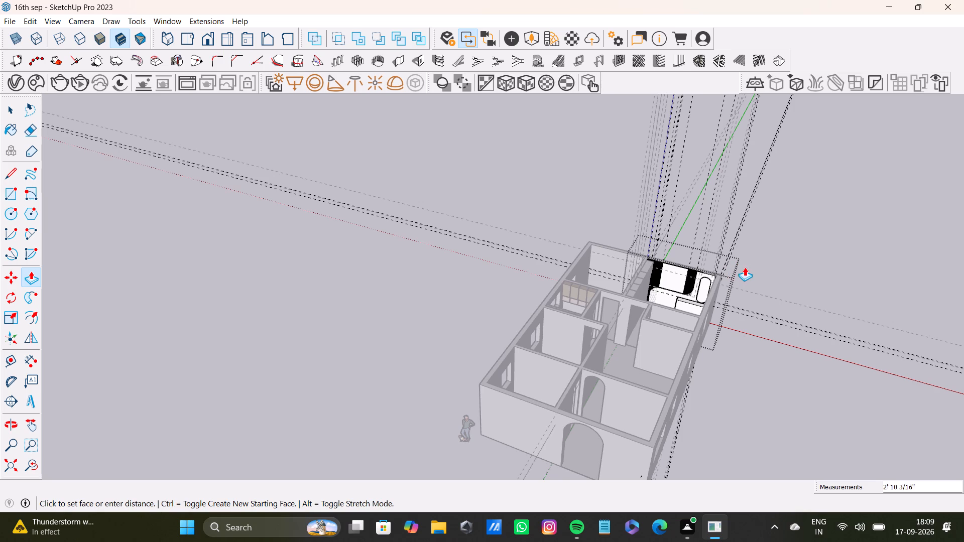
left_click(749, 268)
key("space")
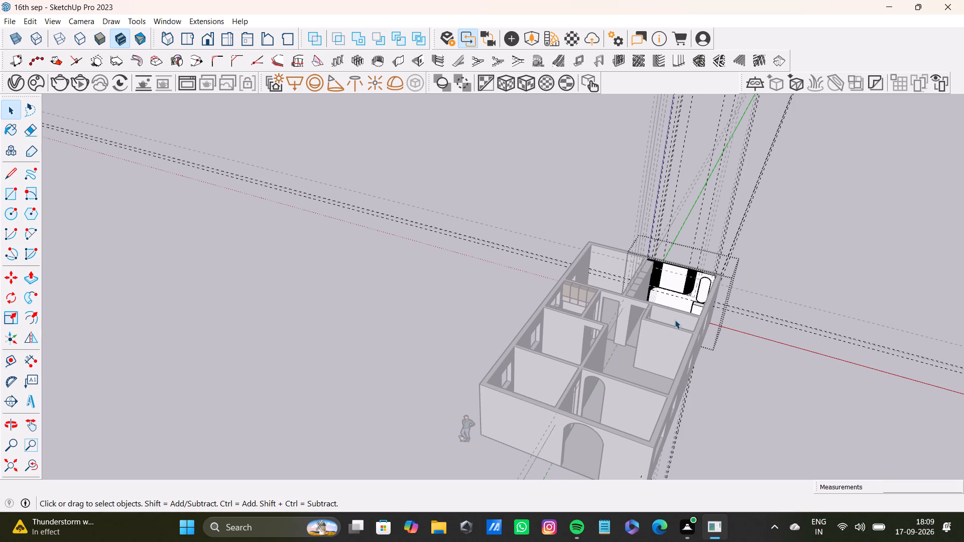
Place a horizontal guide across the box's front face, about 9 1/8" below its top edge.
scroll(672, 322, "up", 14)
middle_click_drag(703, 297, 769, 337)
scroll(702, 250, "up", 6)
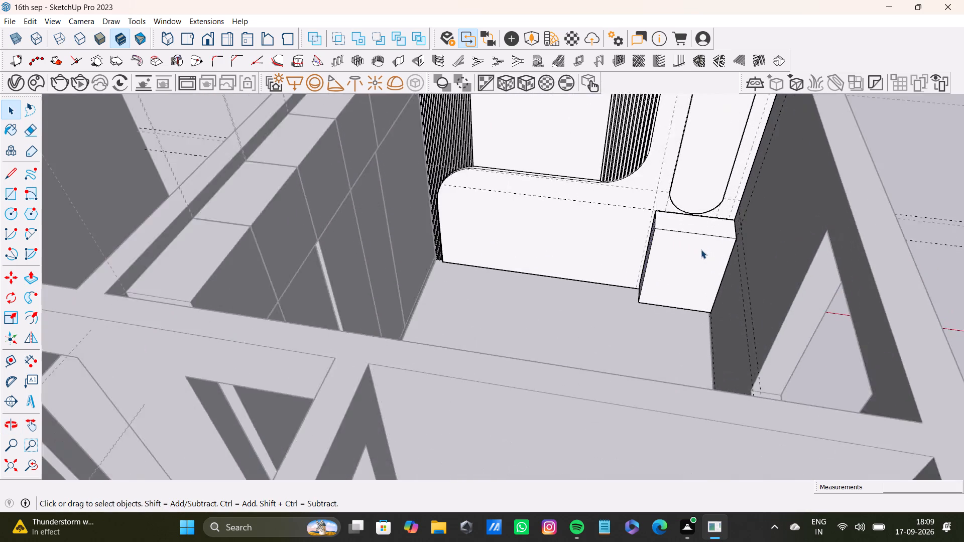
scroll(701, 249, "up", 7)
middle_click_drag(700, 248, 650, 325, "shift")
middle_click_drag(650, 325, 705, 229)
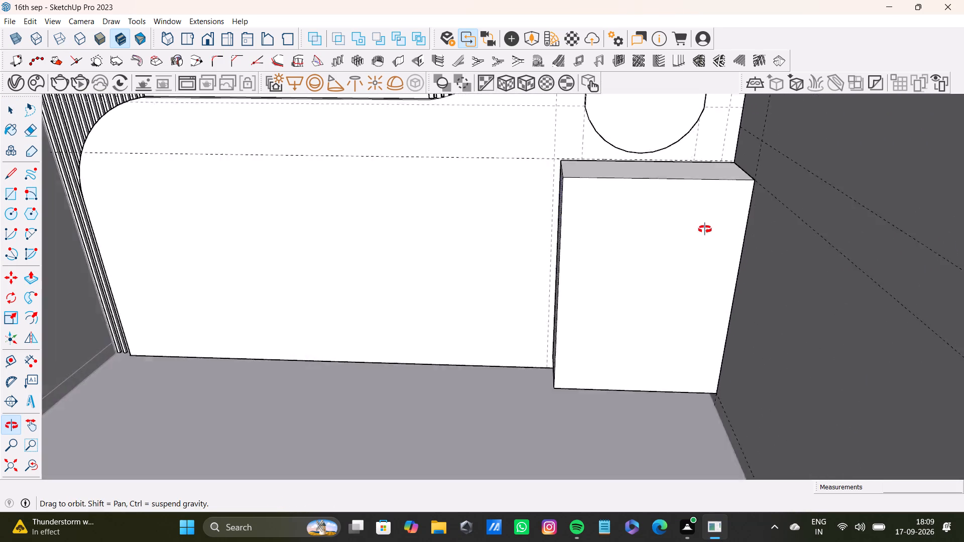
middle_click_drag(705, 229, 742, 253)
scroll(639, 256, "up", 3)
middle_click_drag(657, 350, 638, 202)
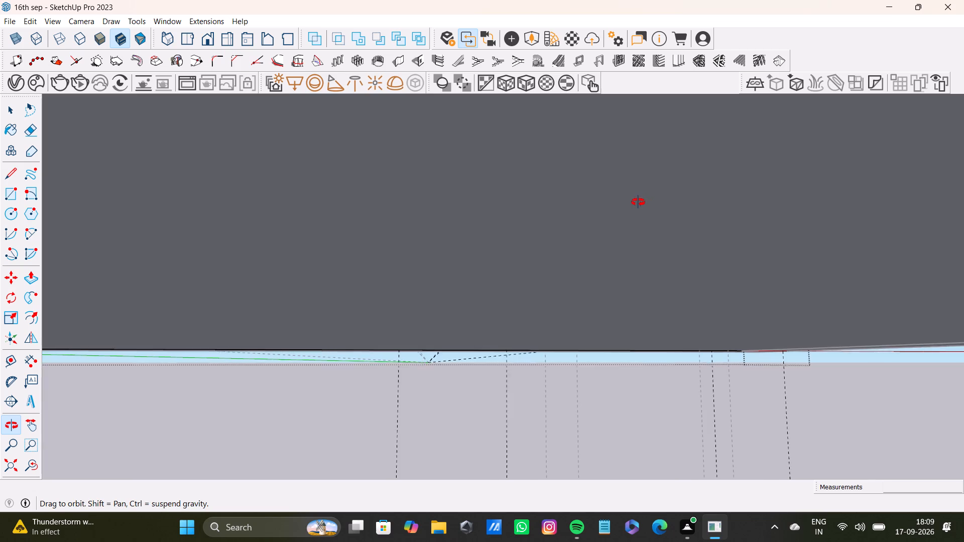
middle_click_drag(638, 202, 622, 233)
scroll(582, 376, "up", 8)
middle_click_drag(582, 359, 572, 336)
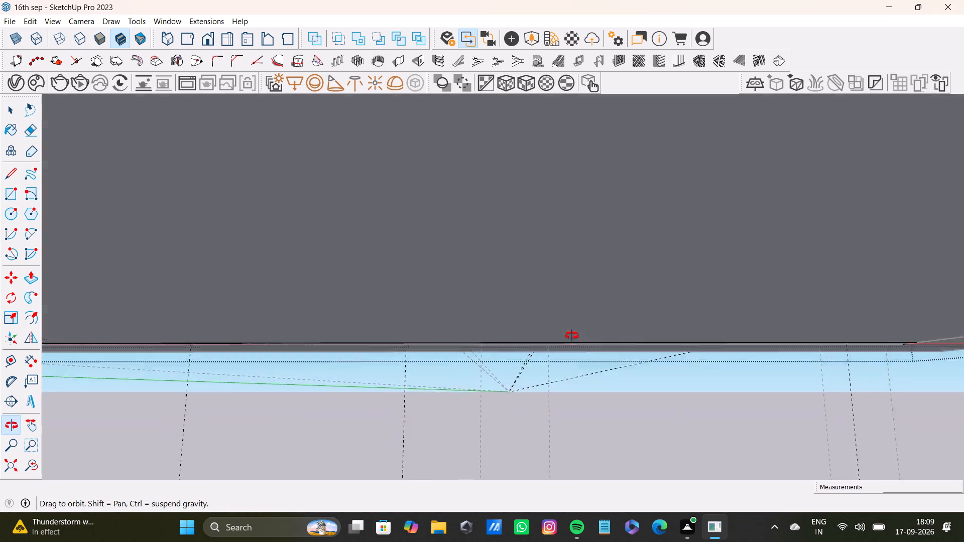
middle_click_drag(572, 336, 646, 419)
scroll(612, 353, "down", 9)
middle_click_drag(636, 294, 559, 426, "shift")
middle_click_drag(647, 296, 545, 385)
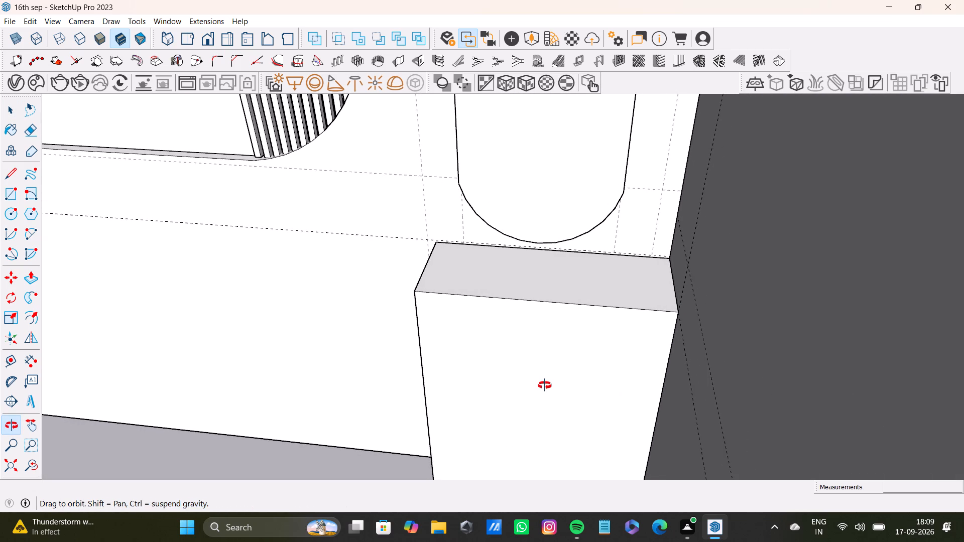
middle_click_drag(545, 385, 575, 237)
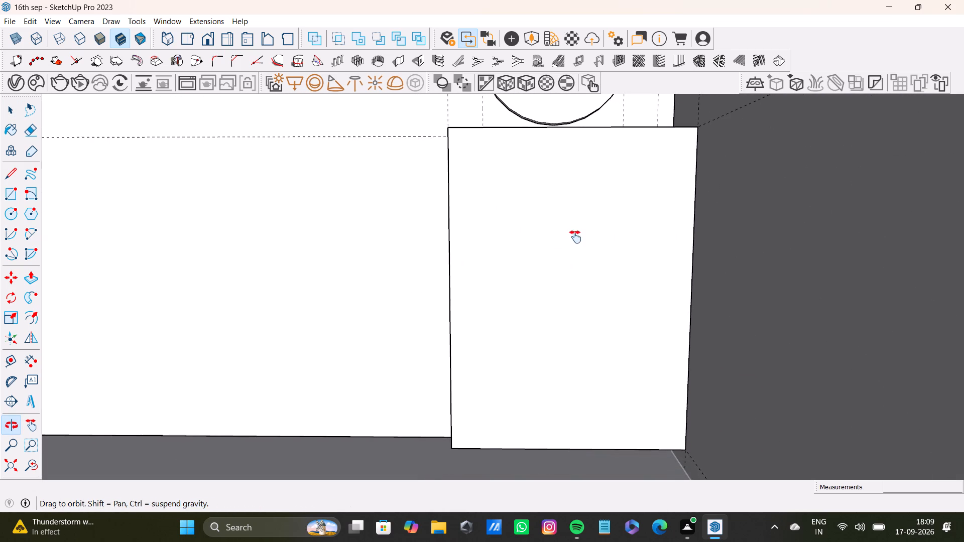
middle_click_drag(575, 237, 575, 236)
key("t")
left_click(565, 126)
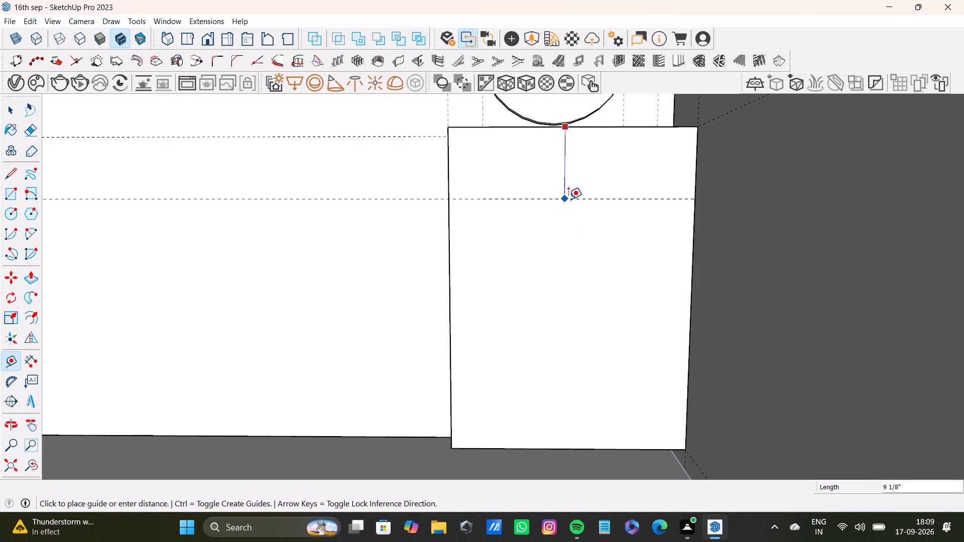
left_click(568, 199)
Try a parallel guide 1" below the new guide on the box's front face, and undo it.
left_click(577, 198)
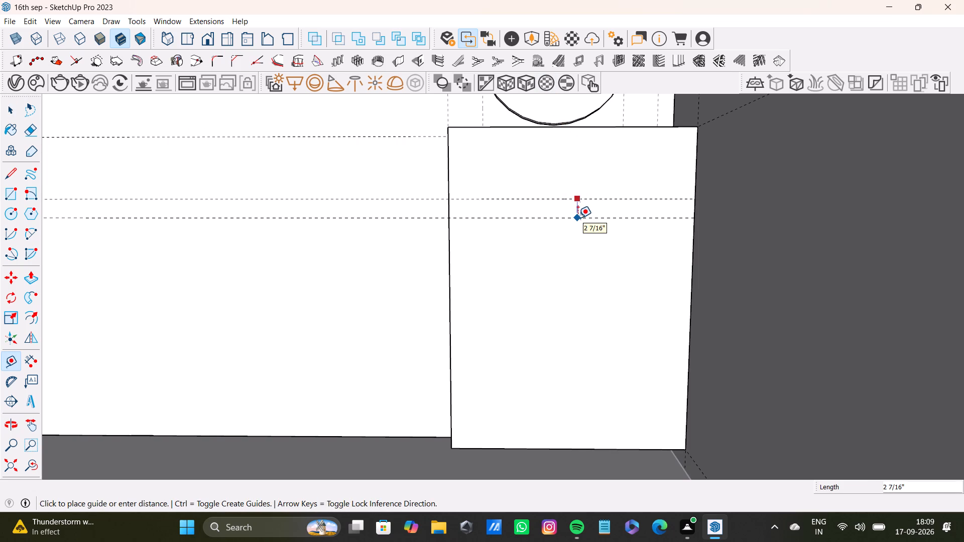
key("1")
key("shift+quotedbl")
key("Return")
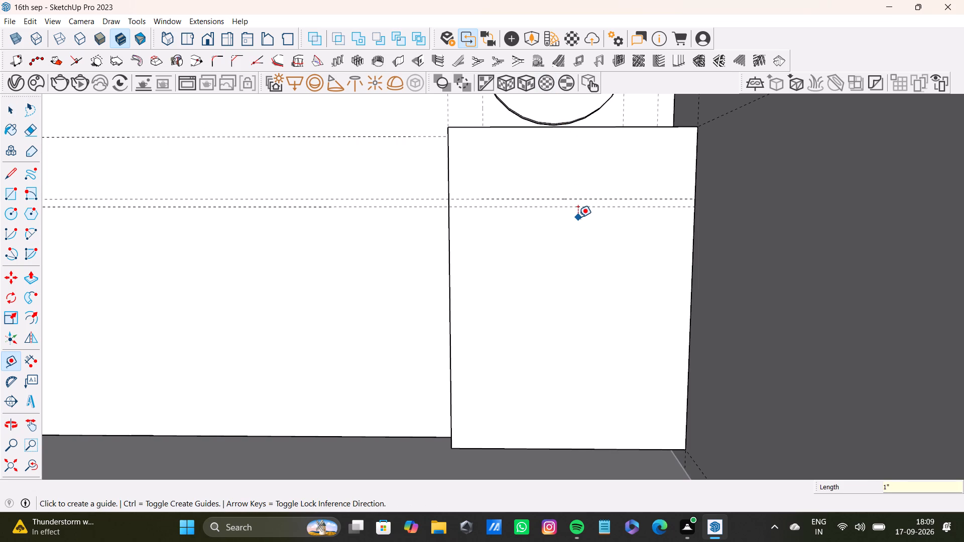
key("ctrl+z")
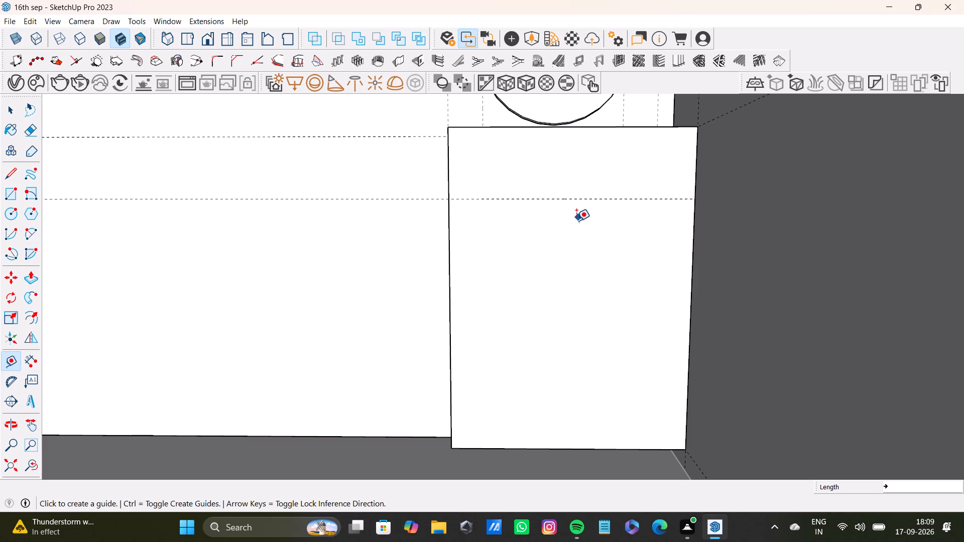
Add a parallel guide 0.4" below the horizontal guide on the box's front face.
scroll(526, 213, "up", 6)
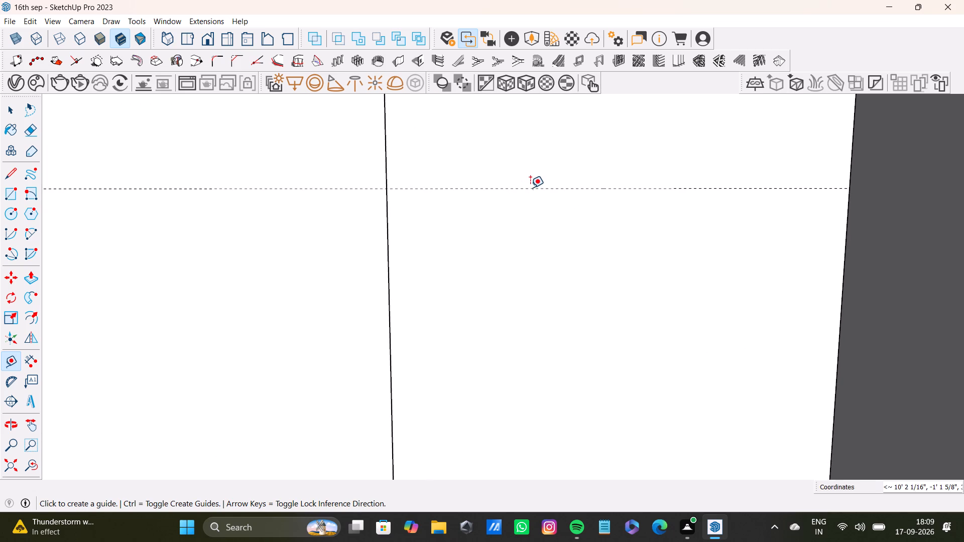
left_click(530, 188)
type("0.")
type("4\"")
key("Return")
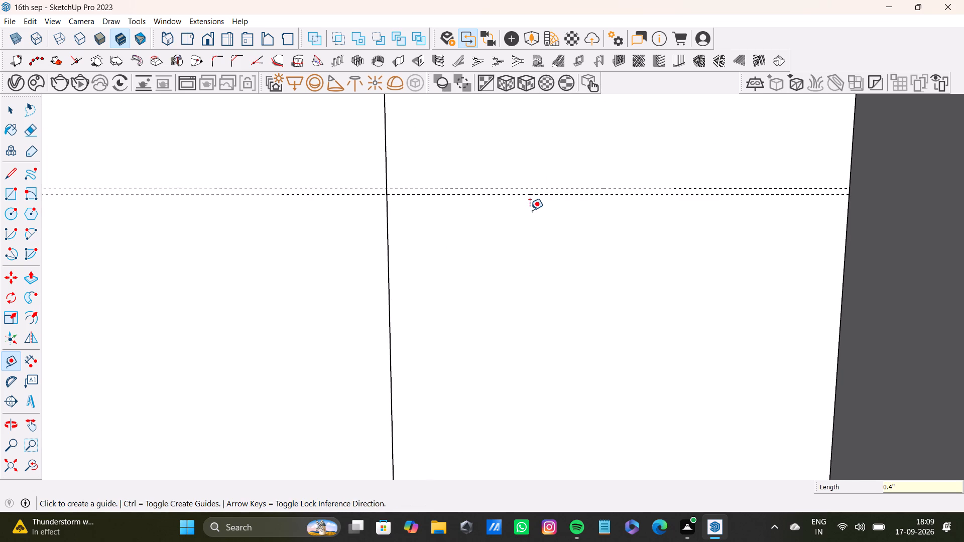
Place another horizontal guide on the box's front face, about 10 1/2" below the lower guide of the closely spaced pair.
left_click(518, 194)
scroll(524, 315, "down", 7)
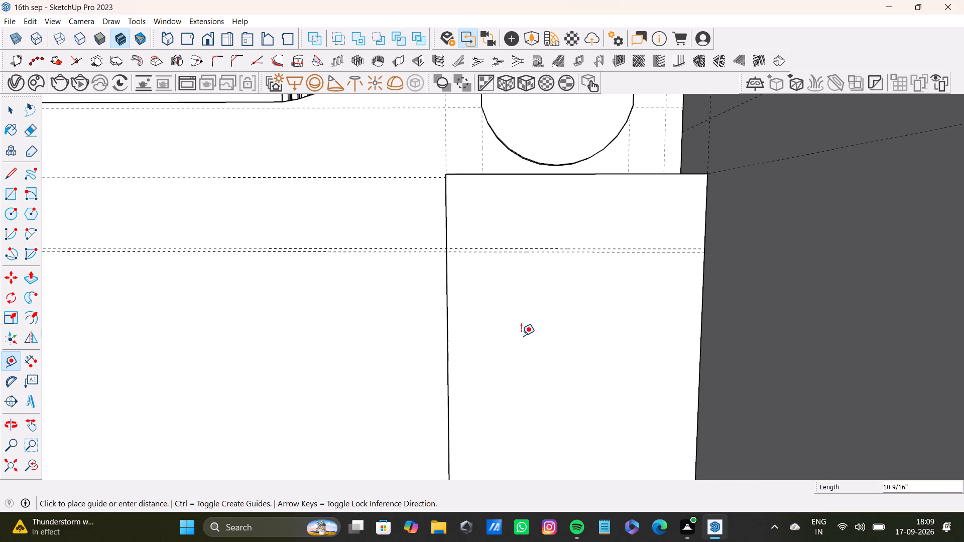
middle_click_drag(521, 336, 544, 274)
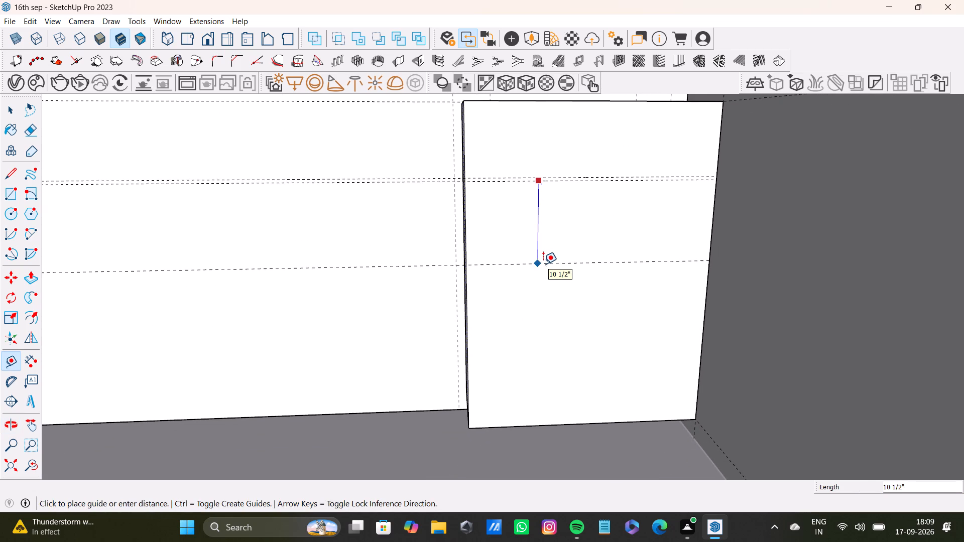
left_click(543, 264)
Start a parallel guide offset downward from the lowest horizontal guide on the box's front face.
left_click(551, 264)
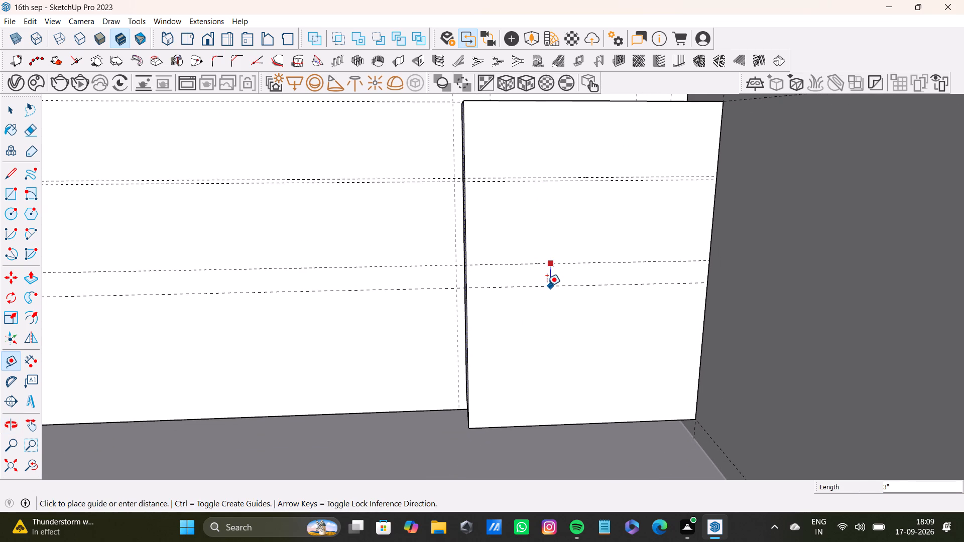
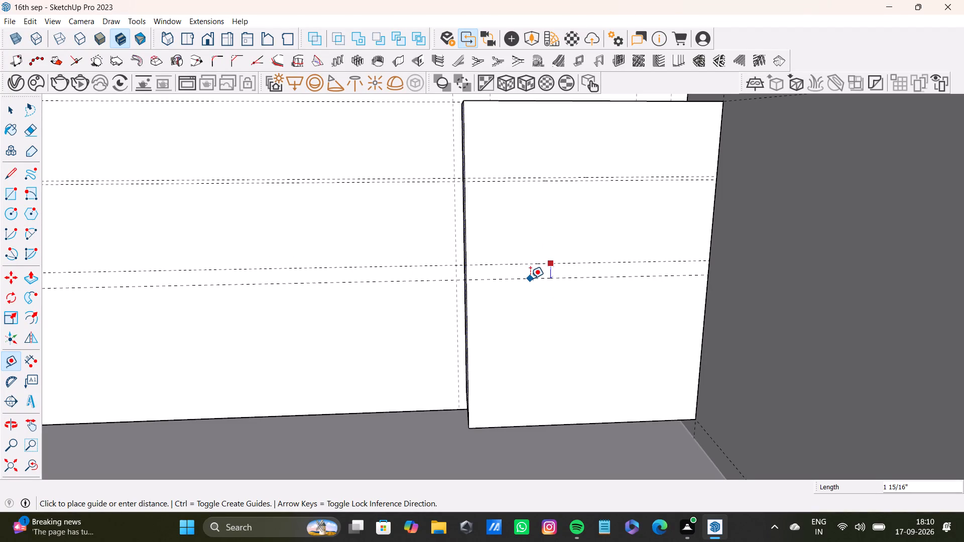
Finish the parallel guide 0.4" below the lowest horizontal guide on the box's front face.
type("0.4")
key("shift+quotedbl")
key("Return")
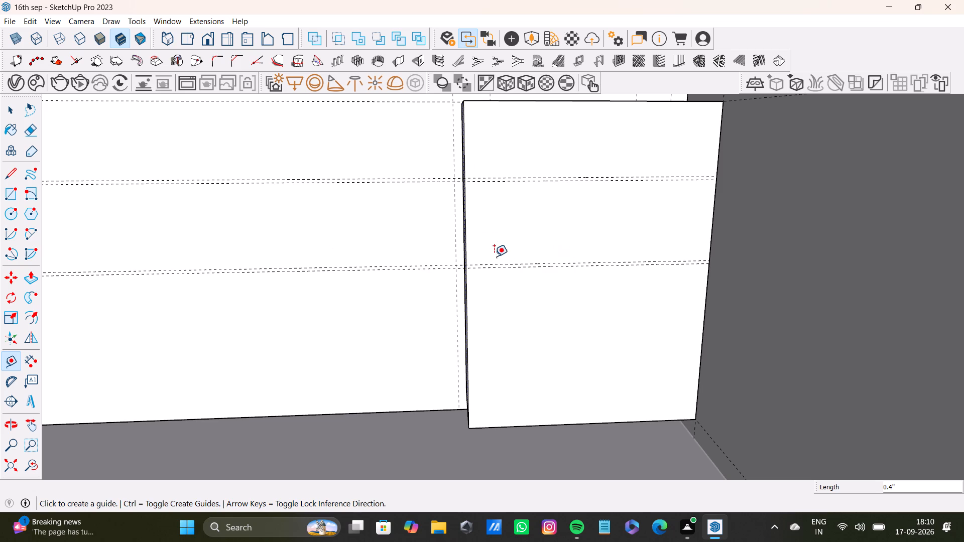
Add vertical guides 0.4" inside the left and right edges of the box's front face.
left_click(463, 247)
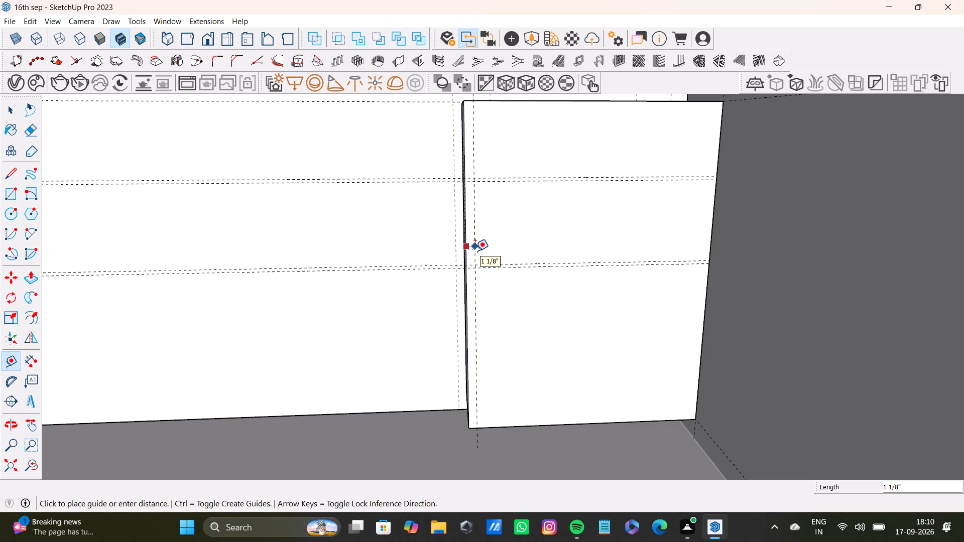
type("0.4")
key("shift+quotedbl")
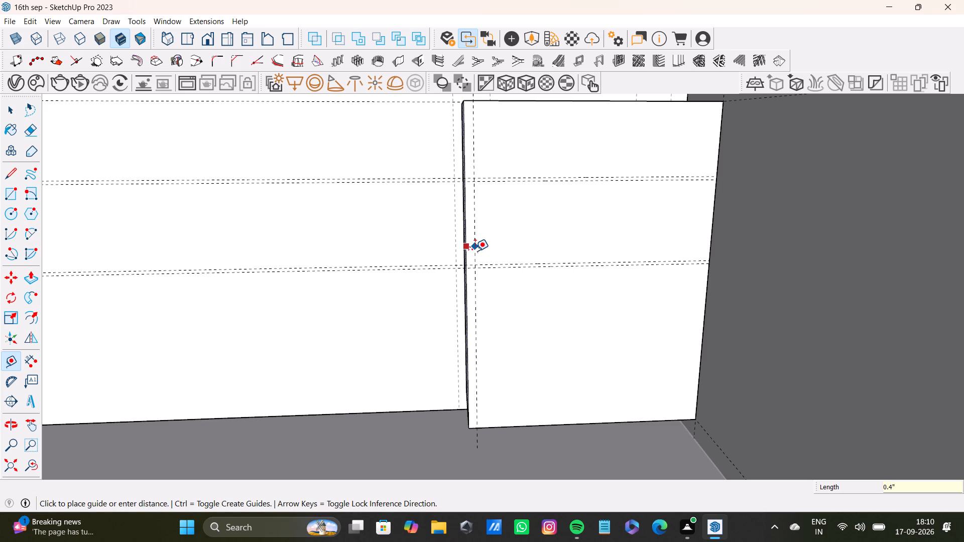
key("Return")
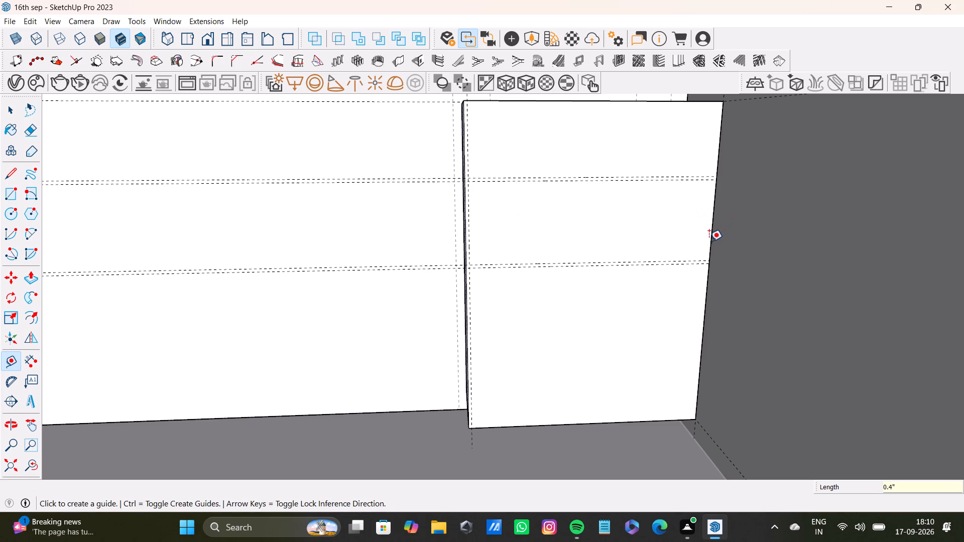
left_click(708, 241)
type("0.4")
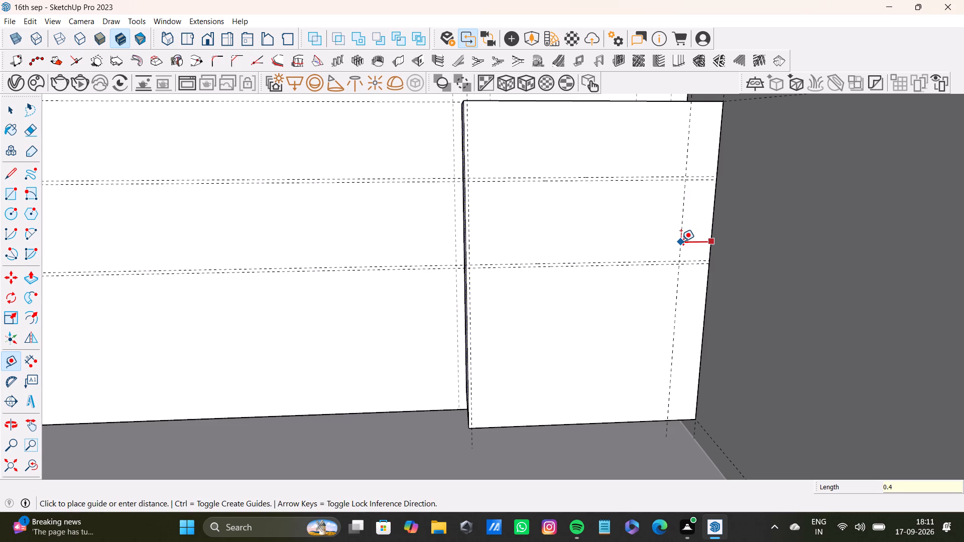
key("shift+quotedbl")
key("Return")
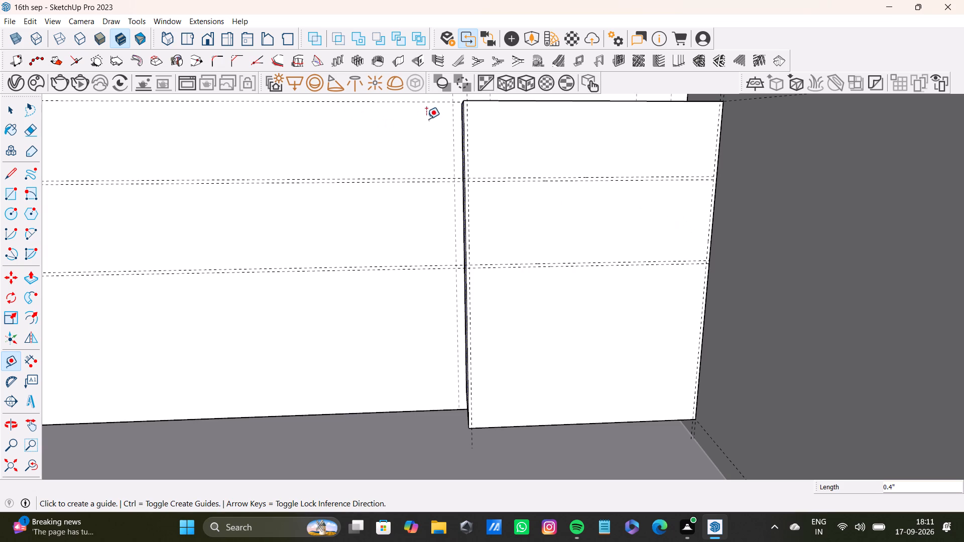
Add a horizontal guide 0.4" below the top edge of the box's front face.
left_click(481, 100)
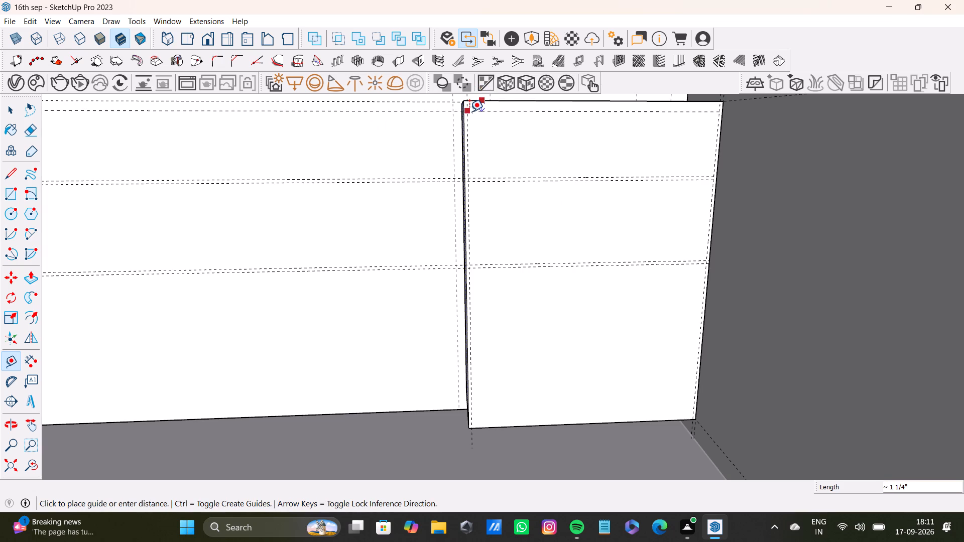
type("0.5")
key("BackSpace")
key("4")
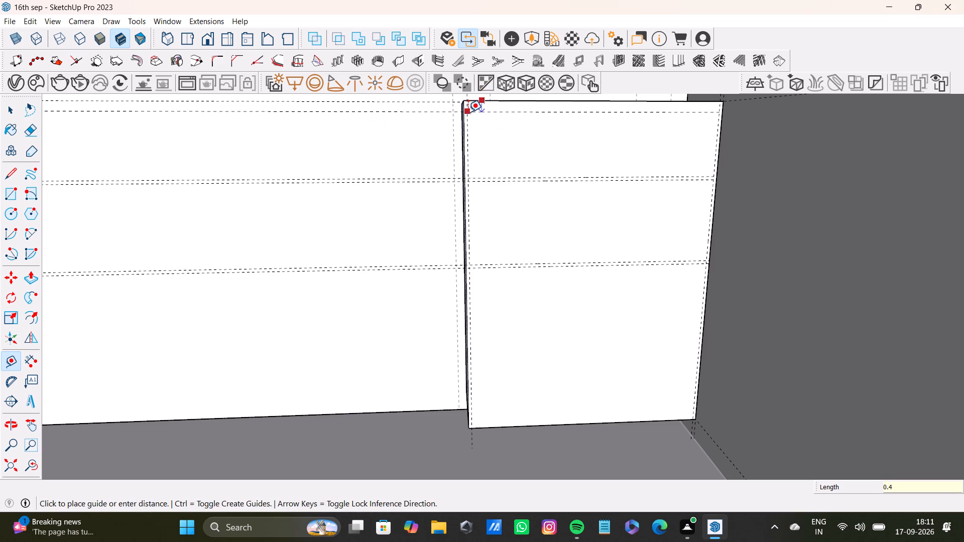
key("shift+quotedbl")
key("Return")
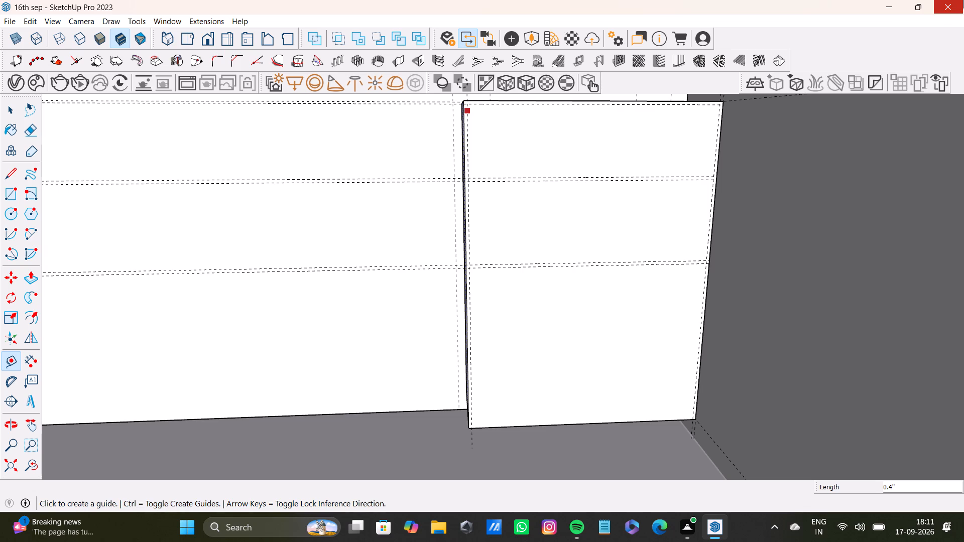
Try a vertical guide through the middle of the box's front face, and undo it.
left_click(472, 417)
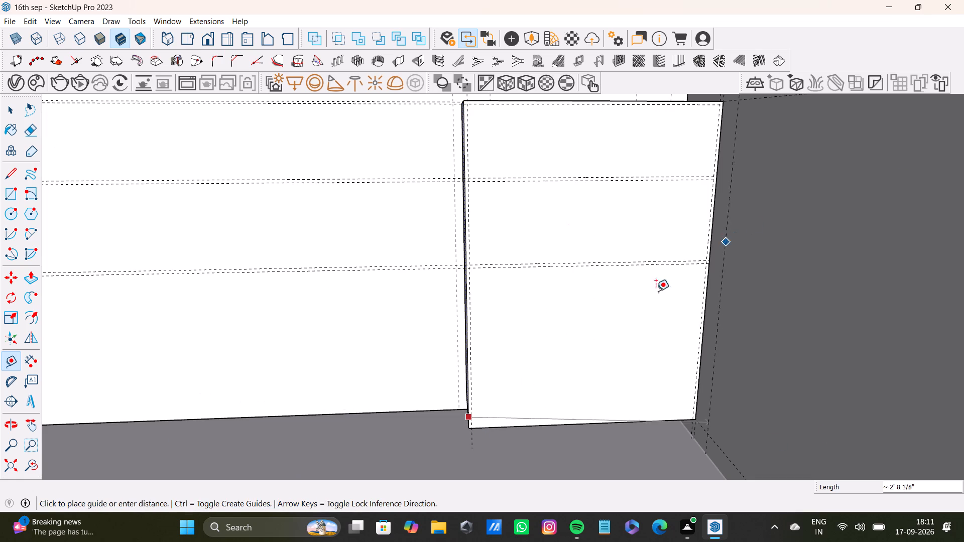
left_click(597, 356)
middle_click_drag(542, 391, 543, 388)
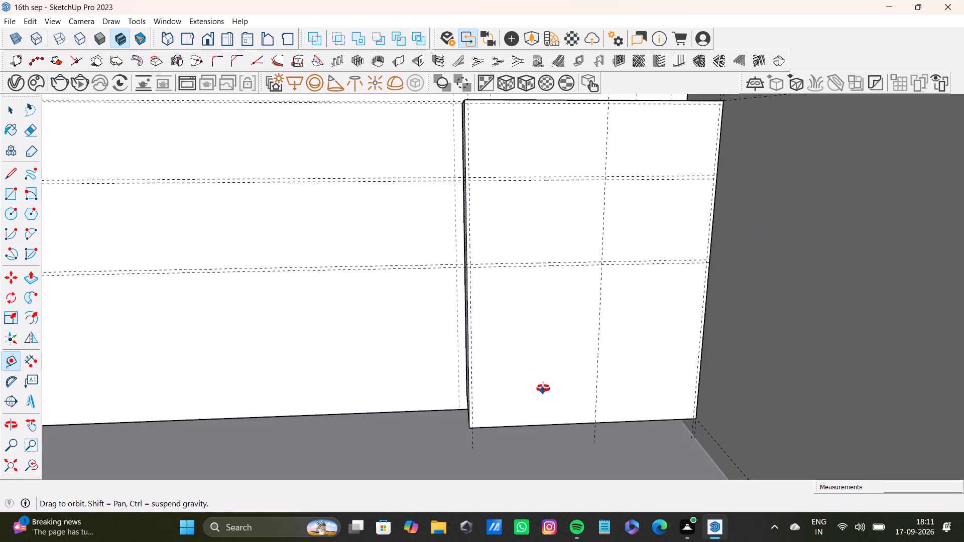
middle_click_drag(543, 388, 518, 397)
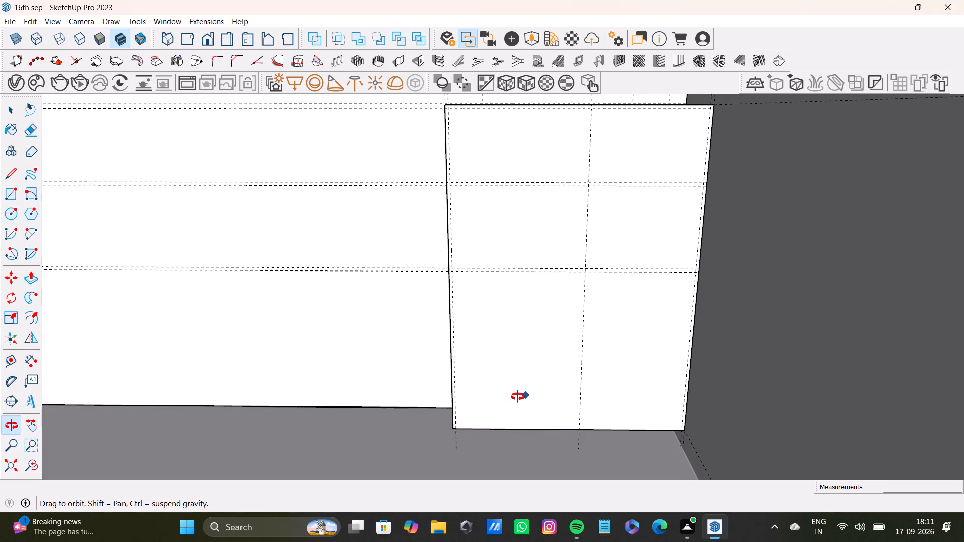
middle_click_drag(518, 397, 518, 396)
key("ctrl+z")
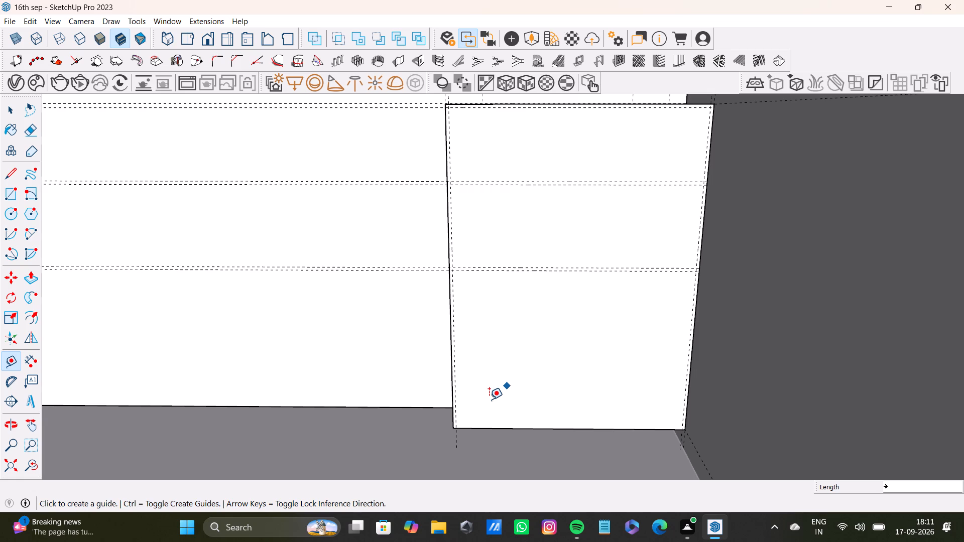
Add a horizontal guide 0.4" above the bottom edge of the box's front face.
left_click(485, 430)
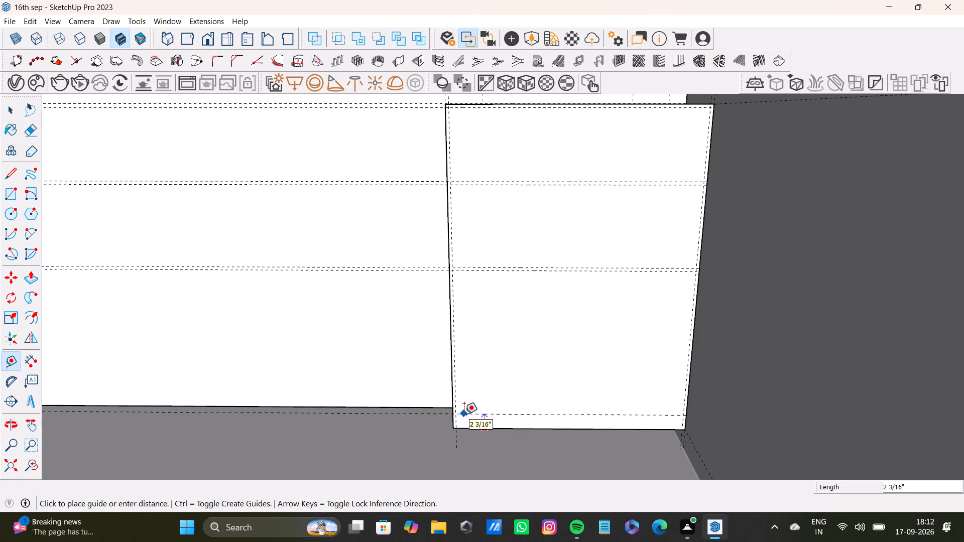
type("0.4")
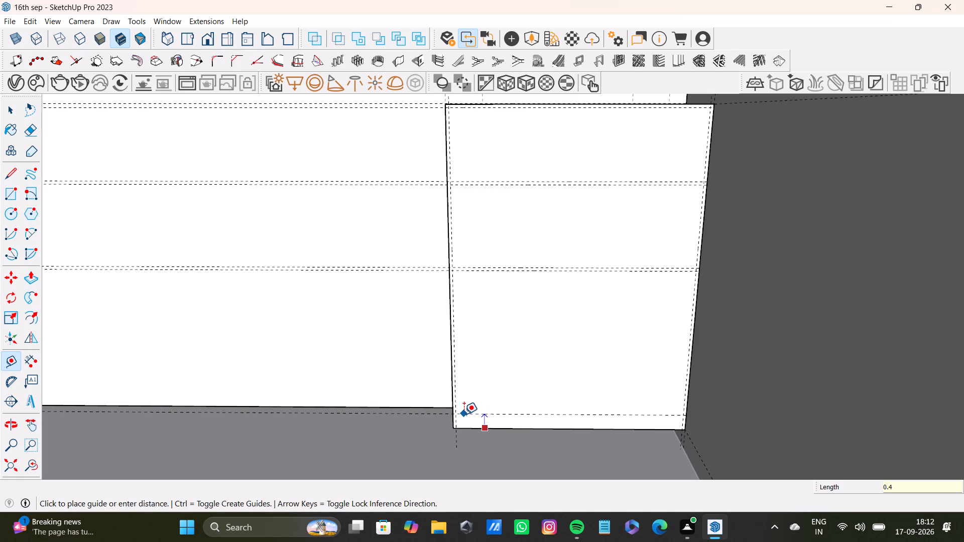
key("shift+quotedbl")
key("Return")
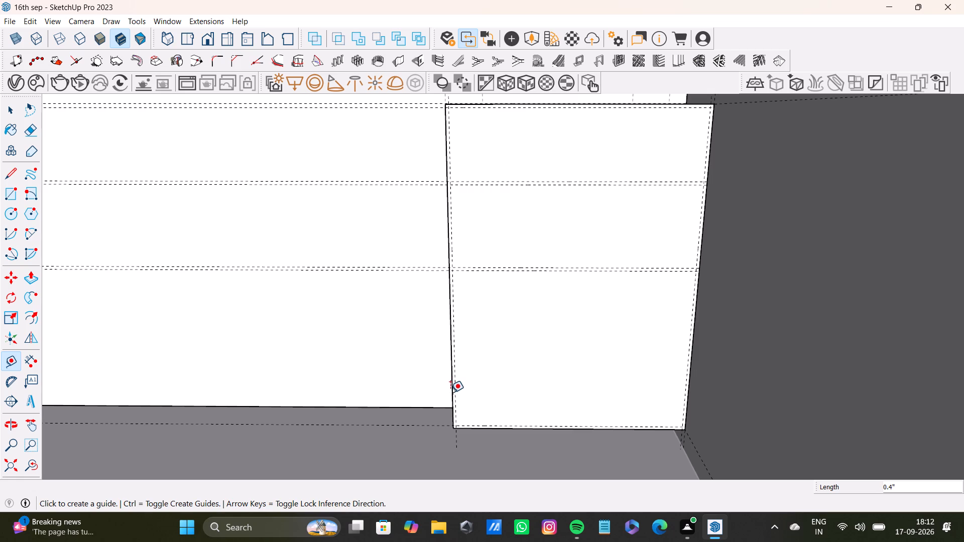
Add a pair of central vertical guides 0.4" apart on the box's front face, the first about 1' 3 7/16" from the left inset guide.
left_click(453, 395)
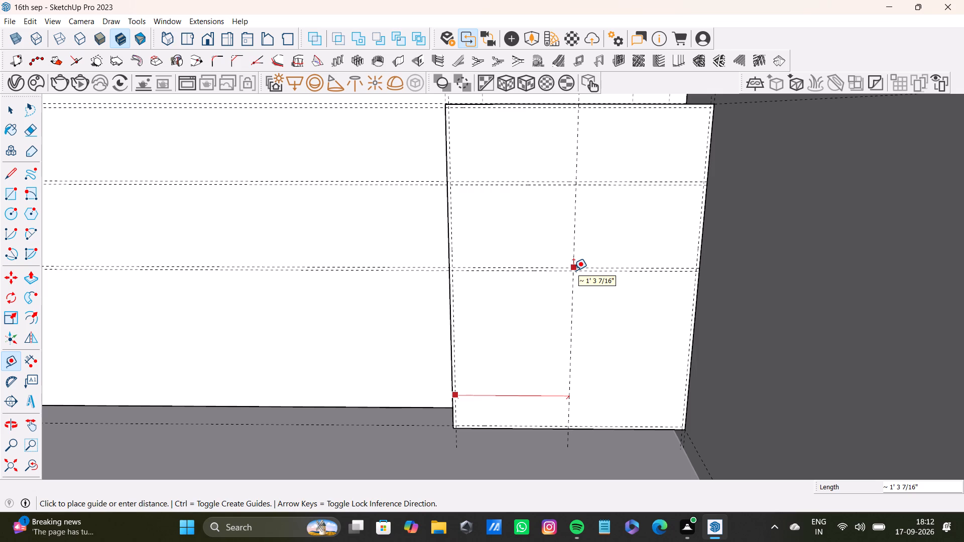
left_click(573, 270)
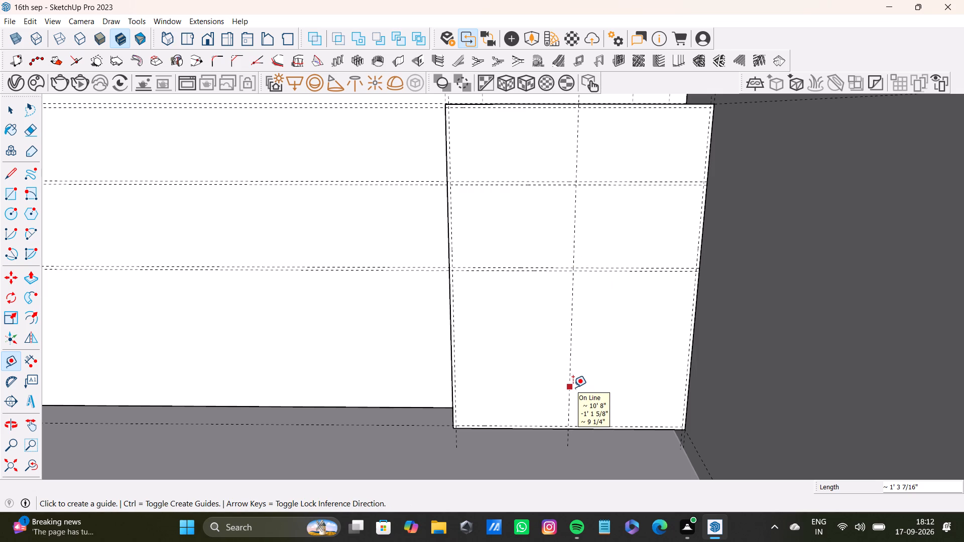
left_click(570, 399)
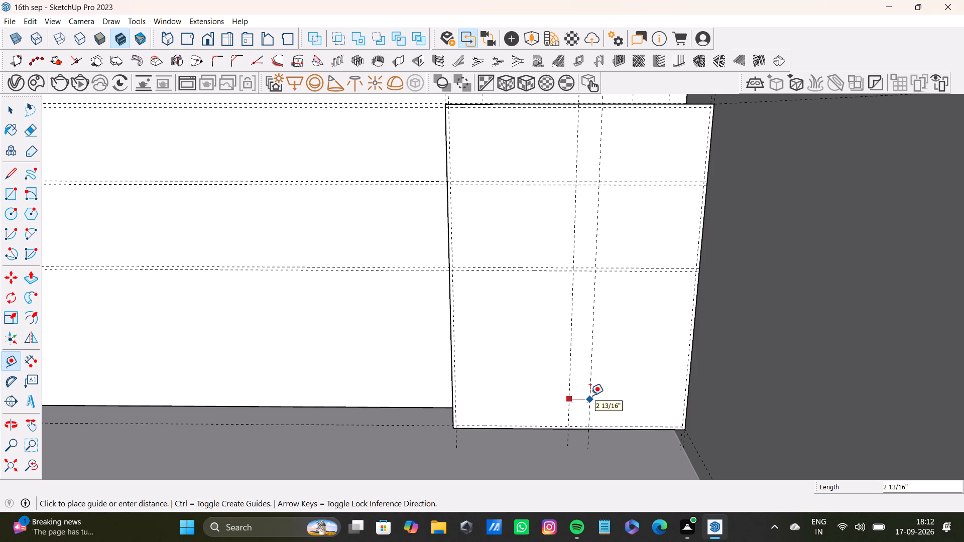
type("0.4")
key("shift+quotedbl")
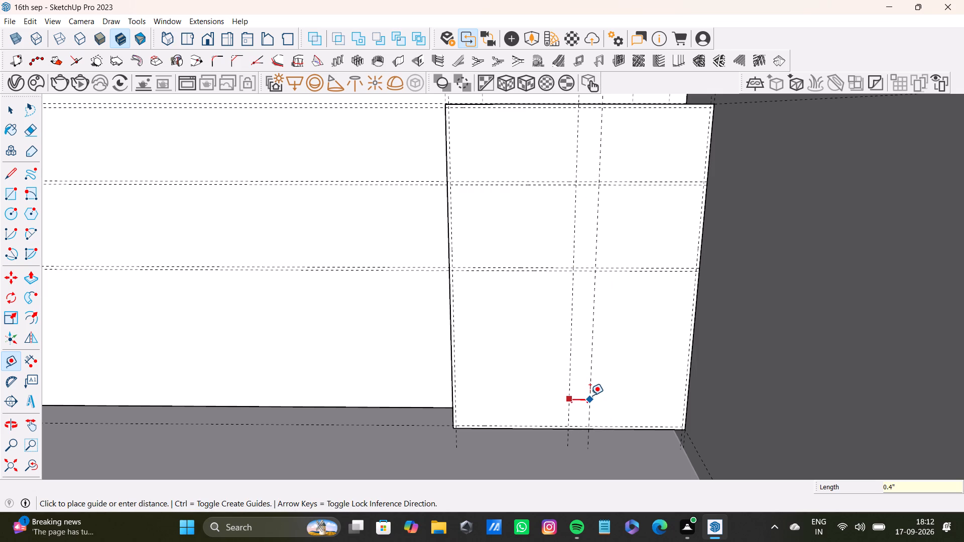
key("Return")
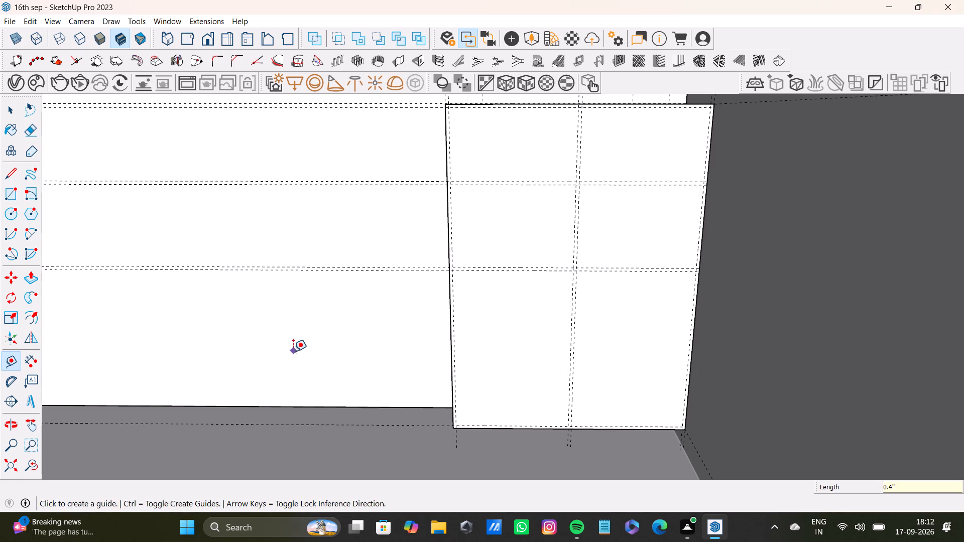
Draw a full-width rectangle about 2' 7" by 8 3/4" between the guides of the box's top section.
key("space")
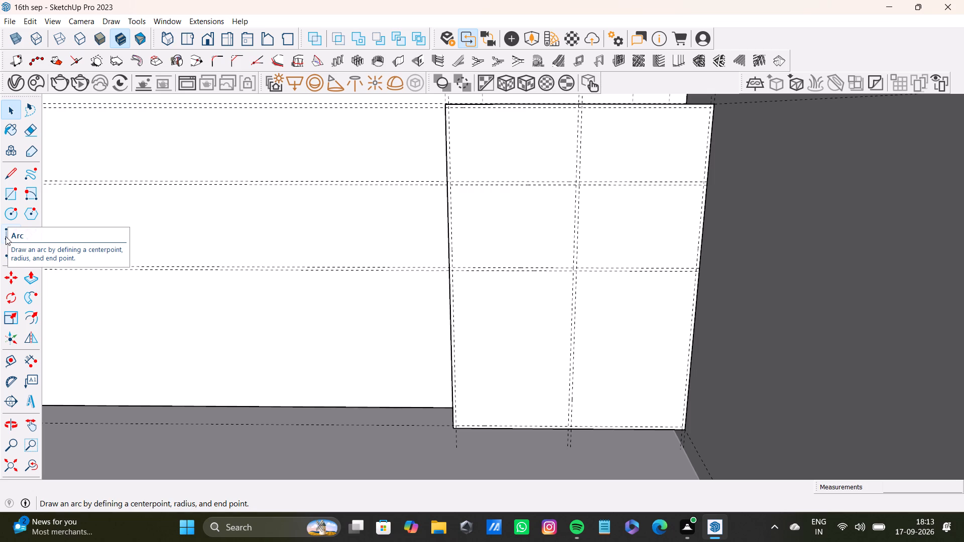
key("r")
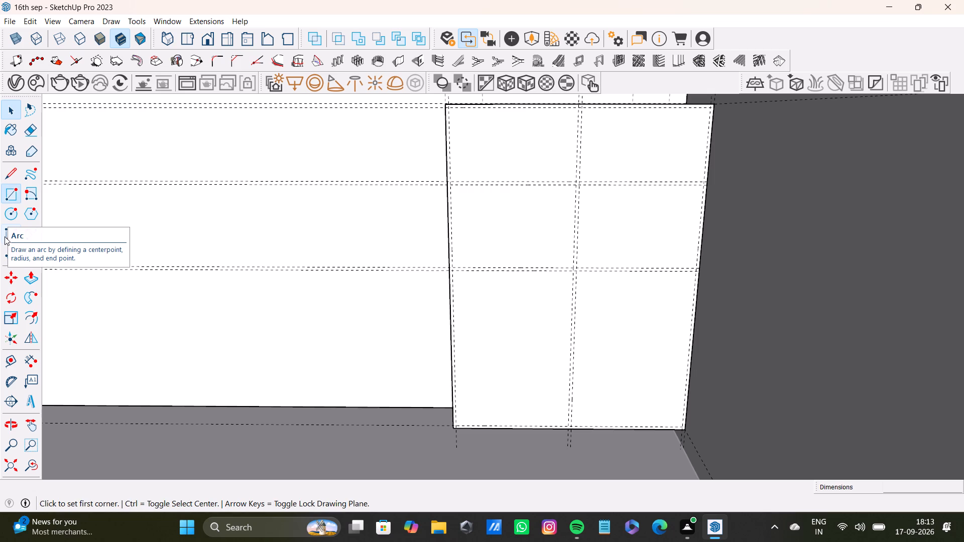
left_click(450, 108)
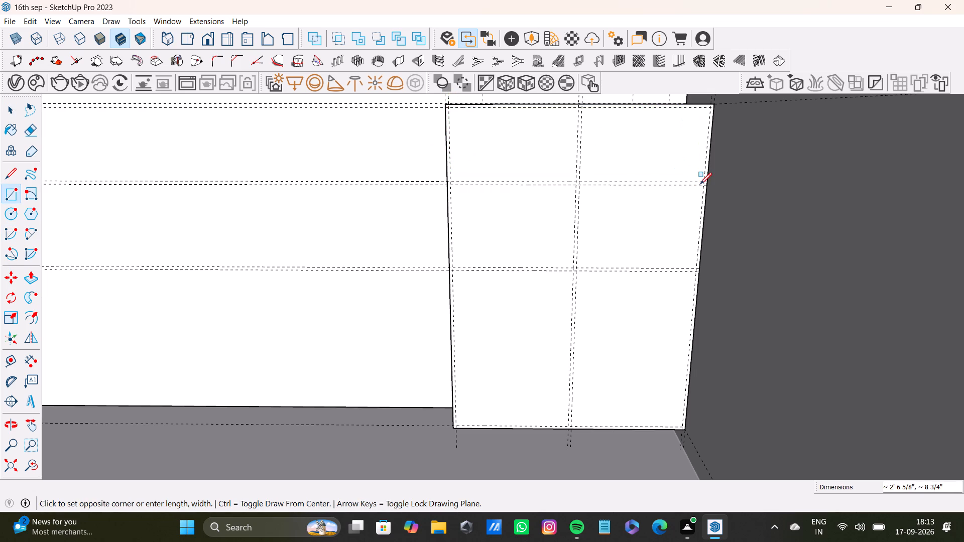
left_click(702, 182)
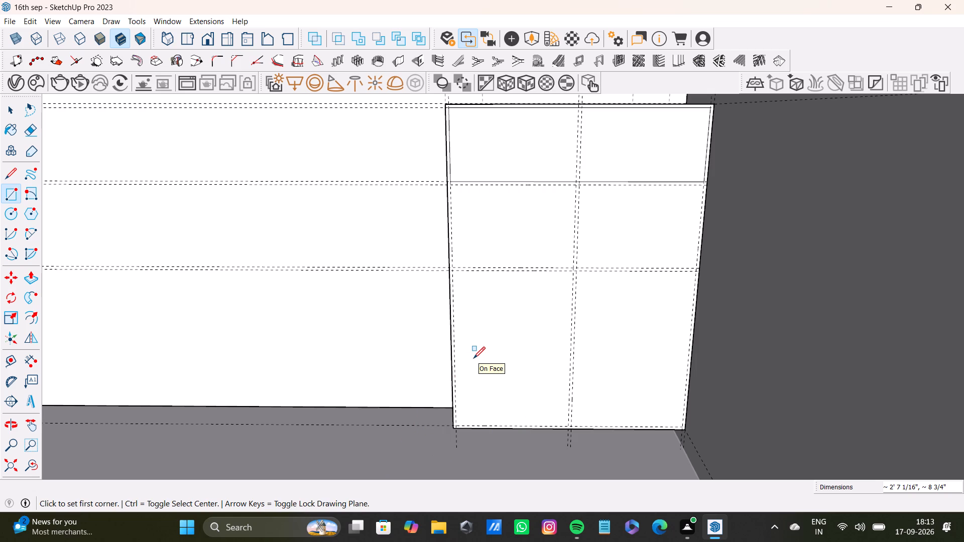
Draw a rectangle about 1' 10" high by 1' 3 7/16" wide between the guides of the box's lower-left section.
left_click(452, 273)
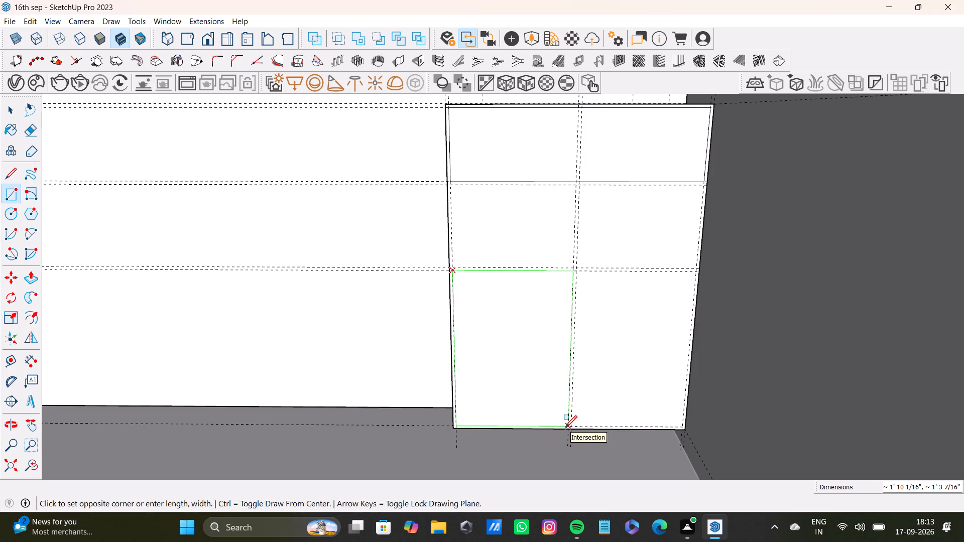
left_click(565, 427)
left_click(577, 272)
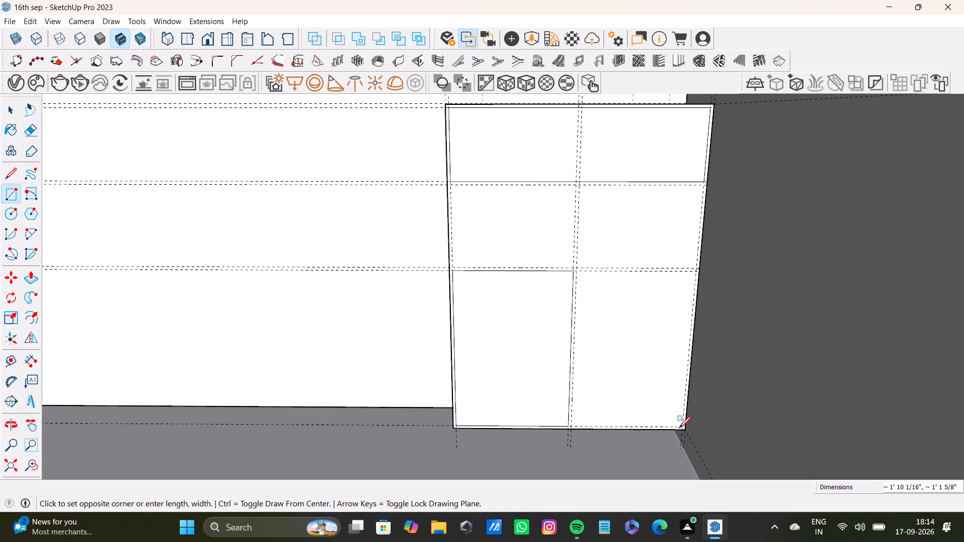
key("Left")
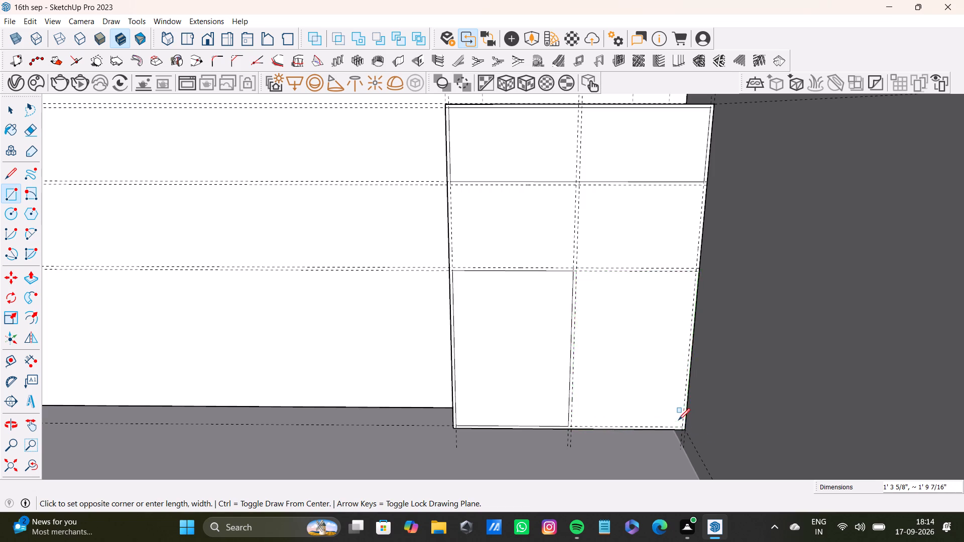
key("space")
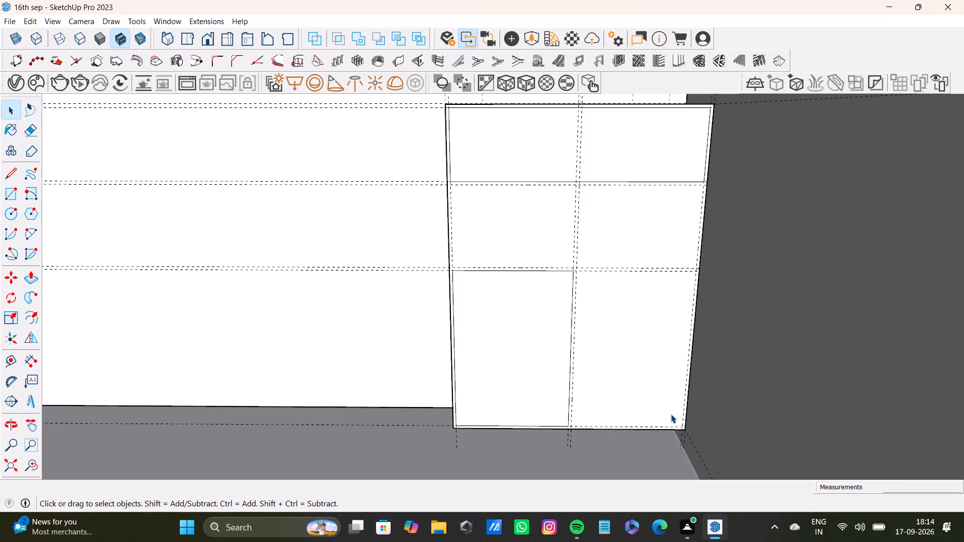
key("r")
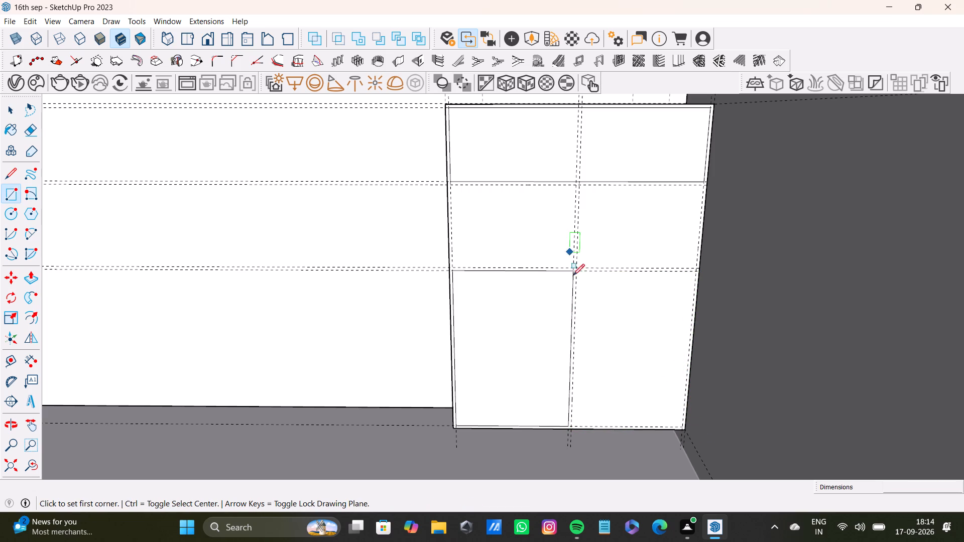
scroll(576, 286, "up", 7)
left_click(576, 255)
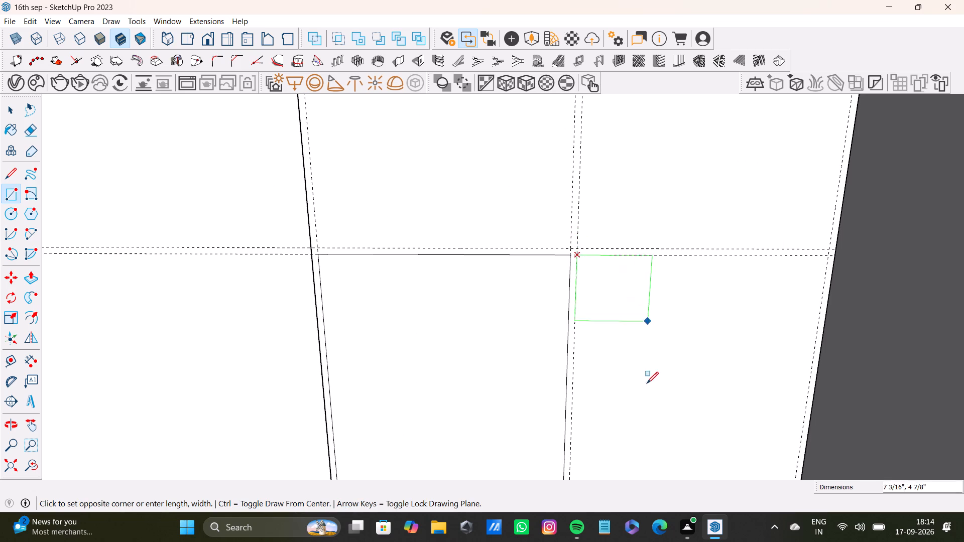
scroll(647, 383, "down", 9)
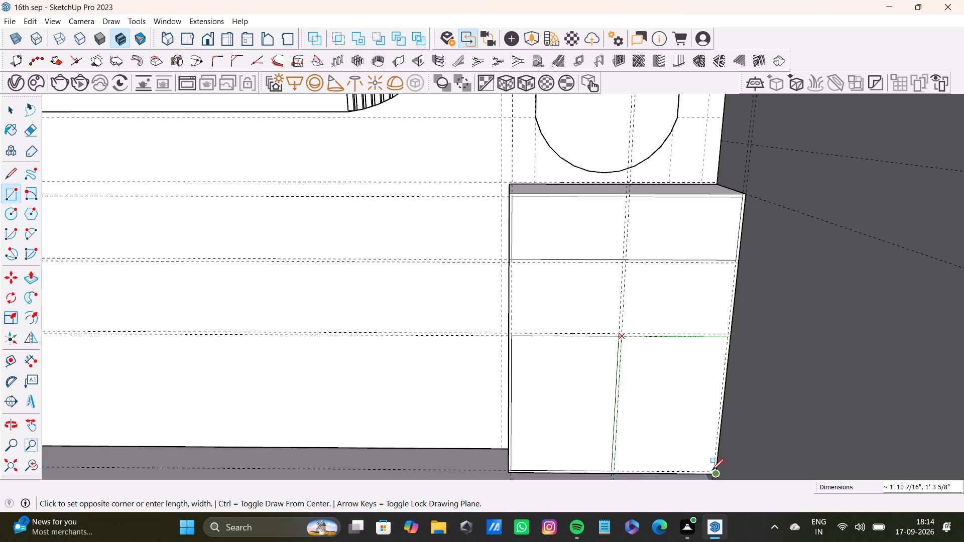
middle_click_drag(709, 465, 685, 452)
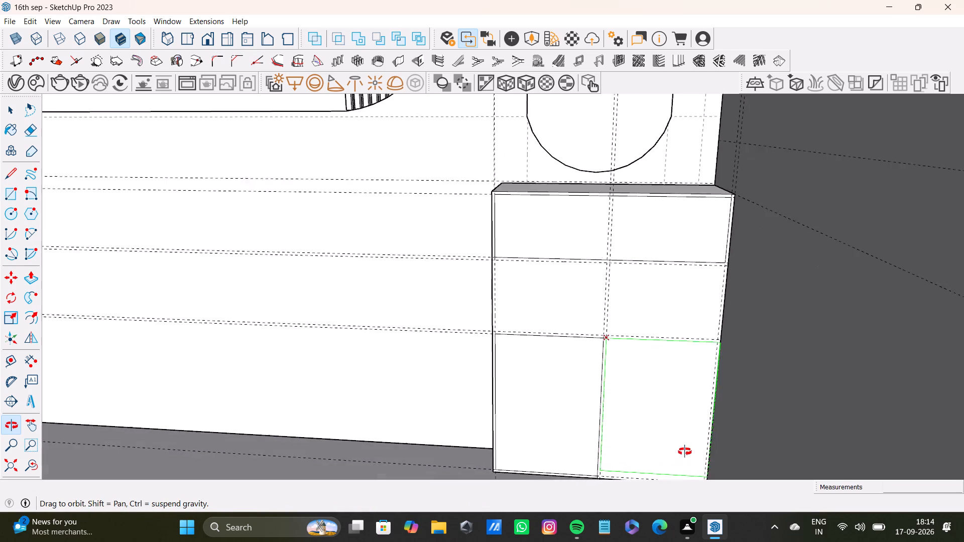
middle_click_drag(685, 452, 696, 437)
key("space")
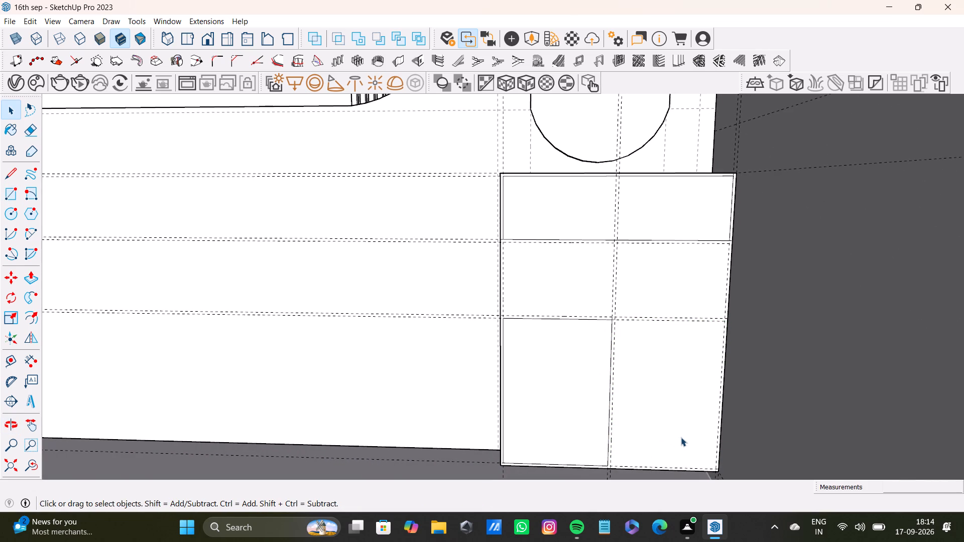
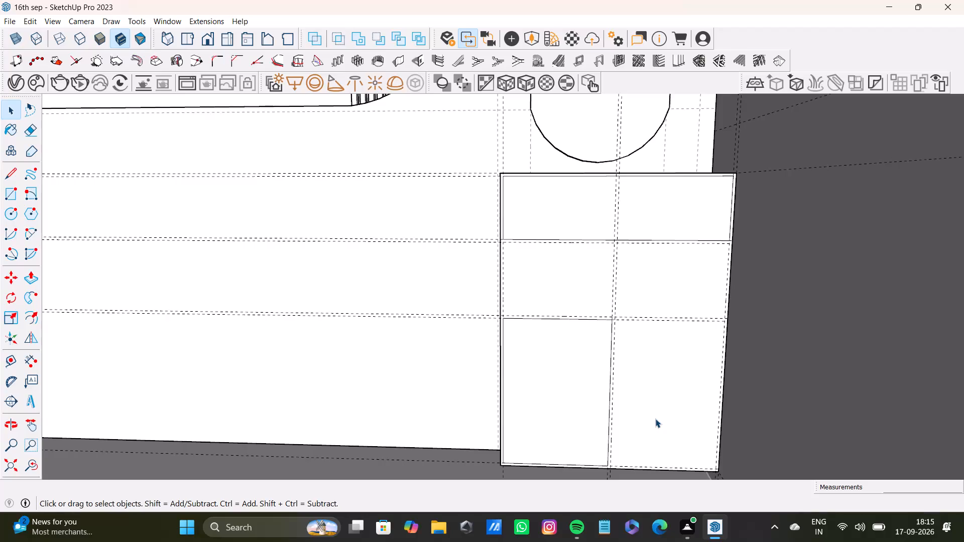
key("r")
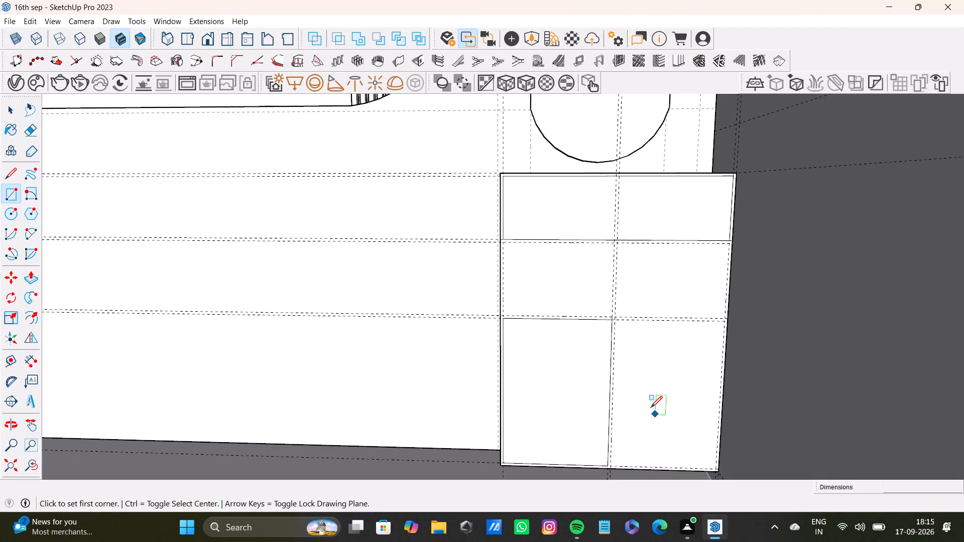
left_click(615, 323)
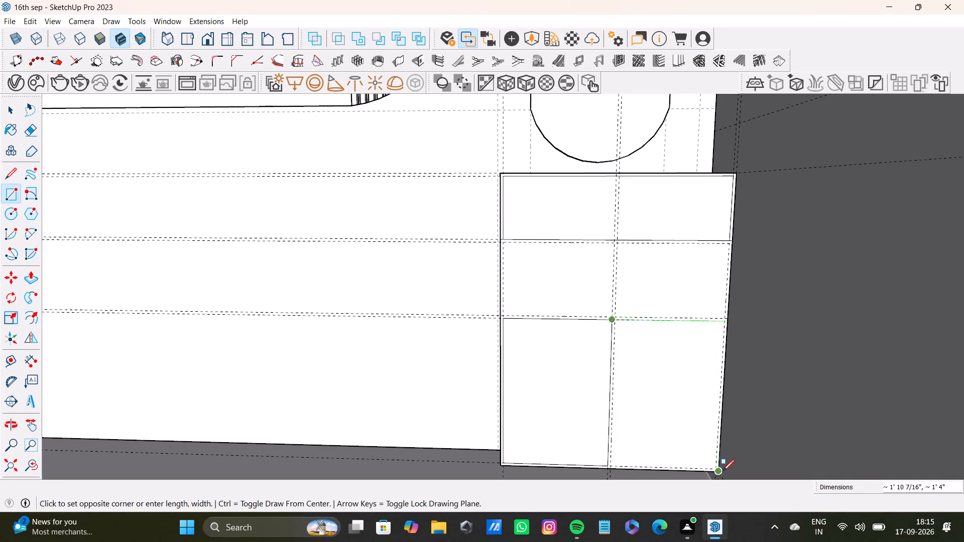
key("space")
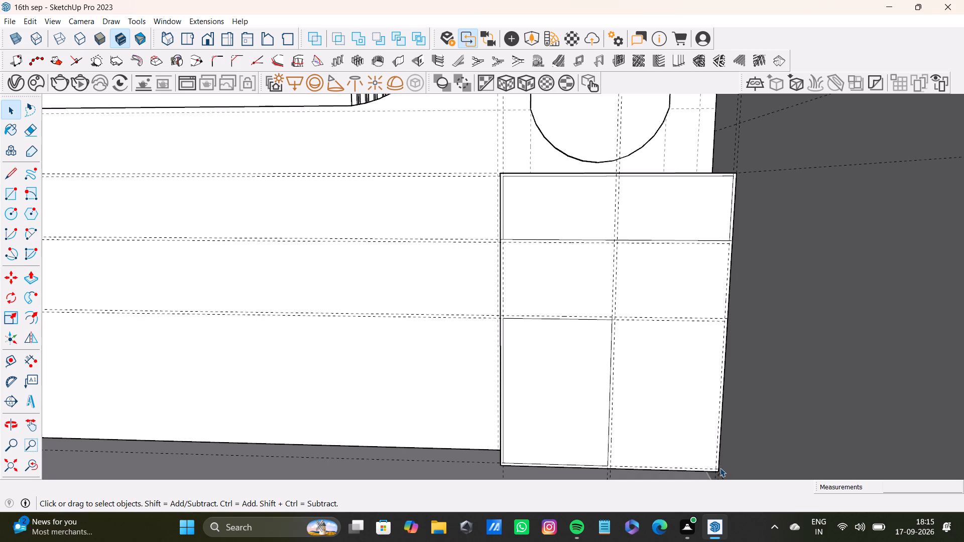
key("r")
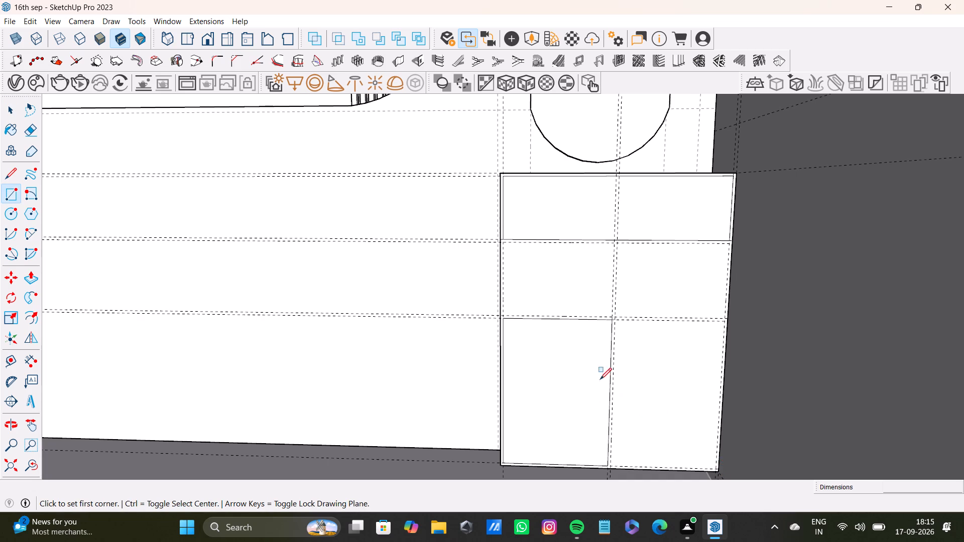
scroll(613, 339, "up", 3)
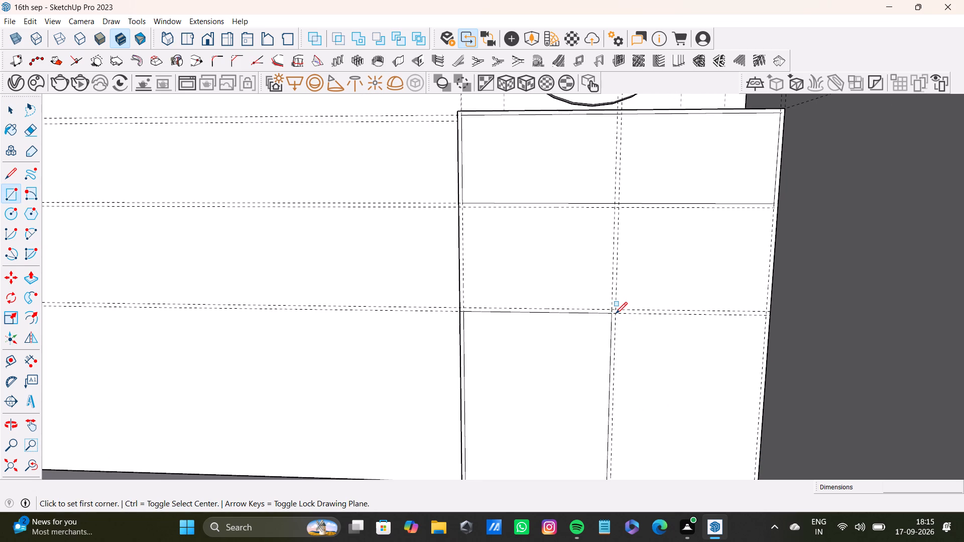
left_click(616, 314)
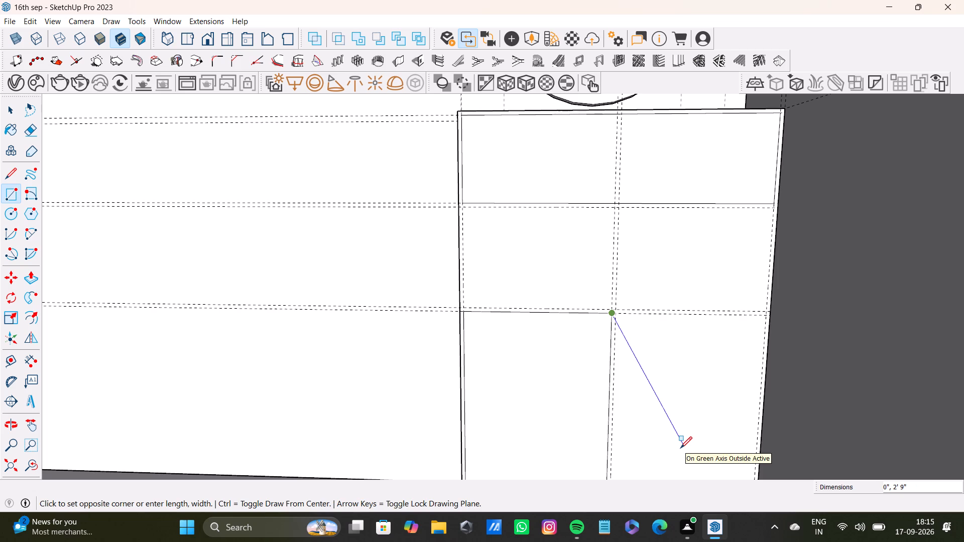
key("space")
Draw a rectangle about 1' 3" wide by 1' 10" high between the guides of the box's lower-right section.
type("r")
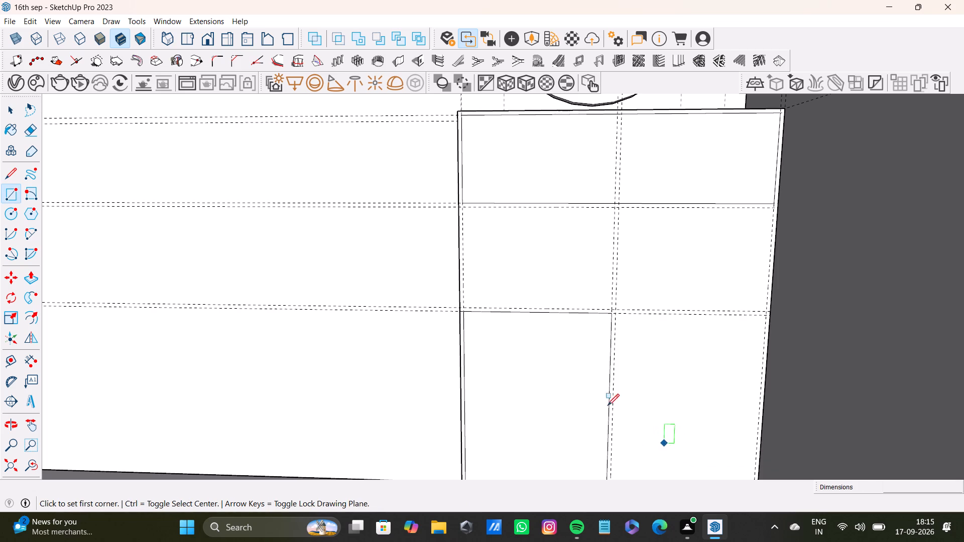
scroll(620, 334, "up", 11)
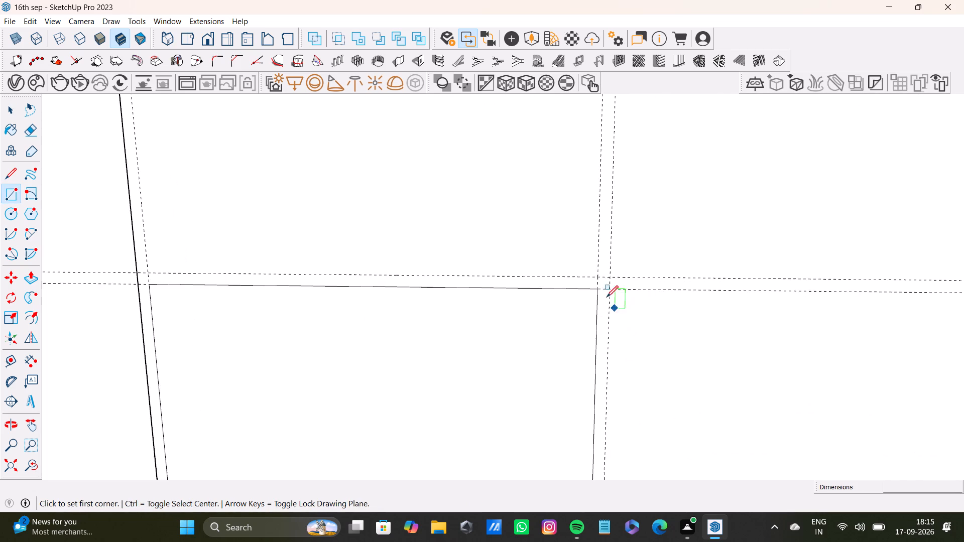
left_click(613, 289)
scroll(727, 342, "down", 9)
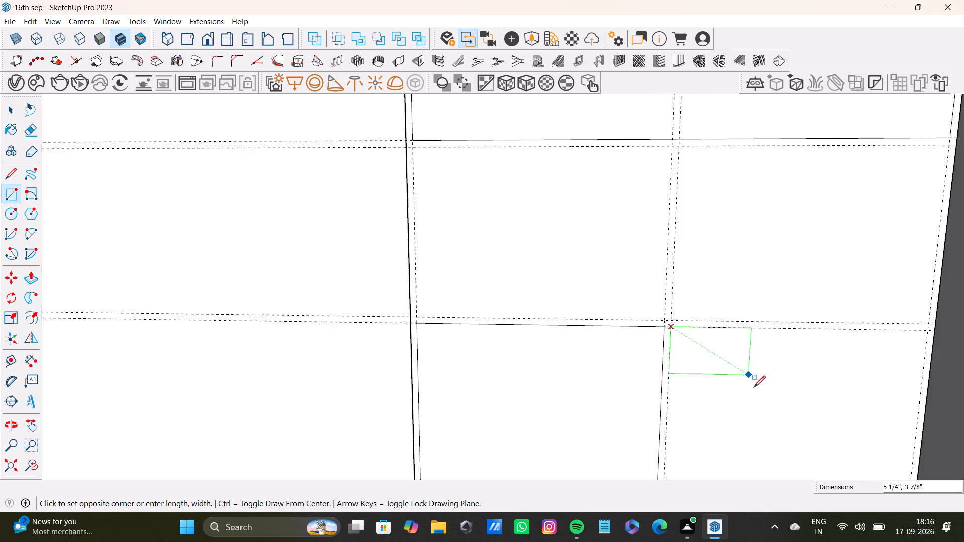
scroll(754, 387, "down", 9)
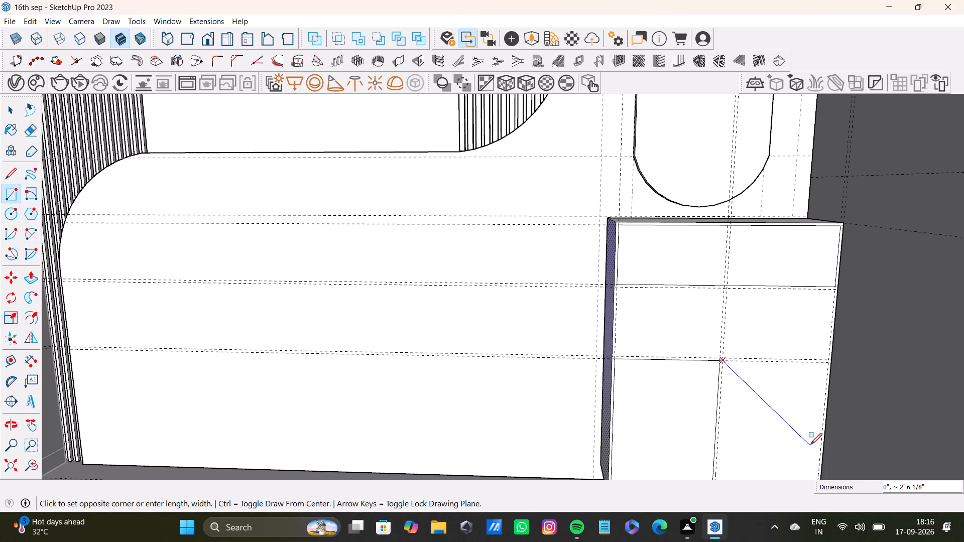
key("Left")
key("Right")
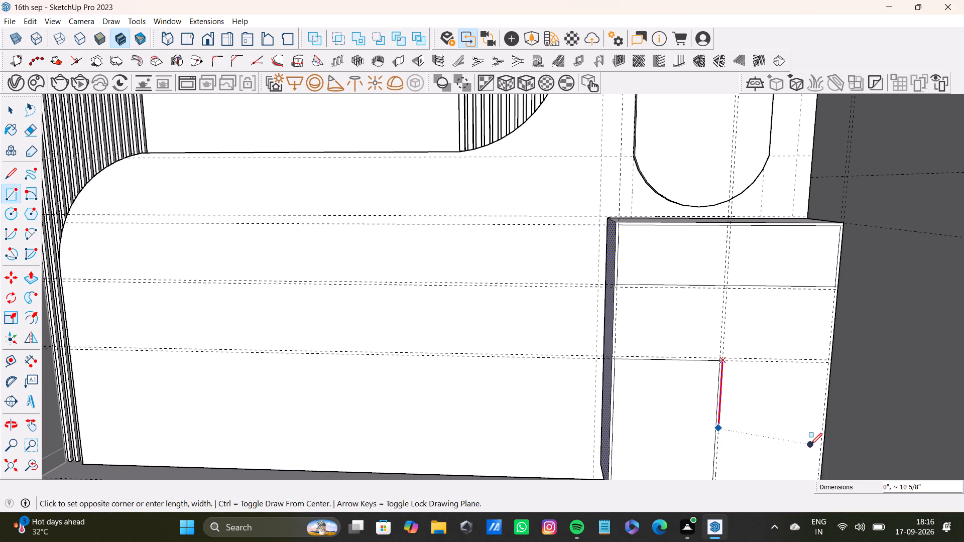
key("Left")
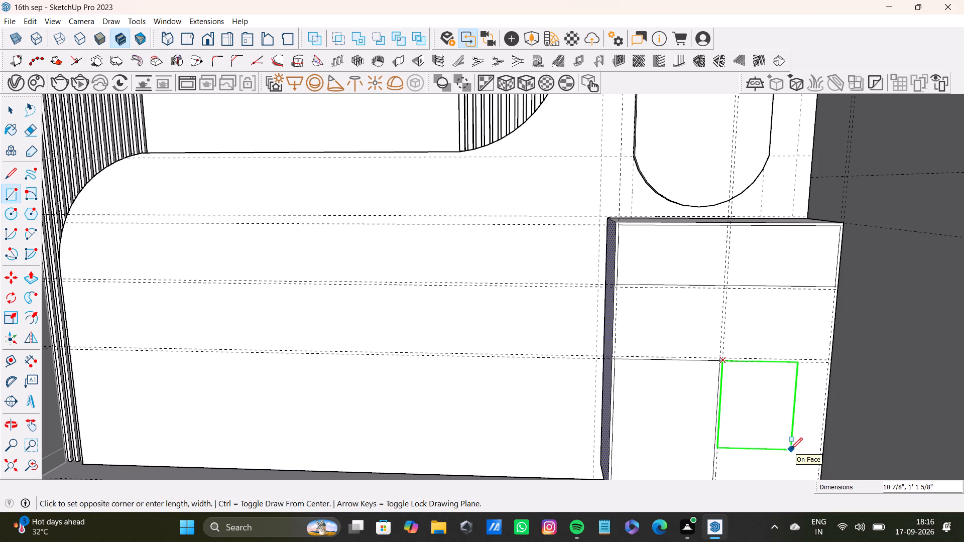
scroll(791, 449, "down", 2)
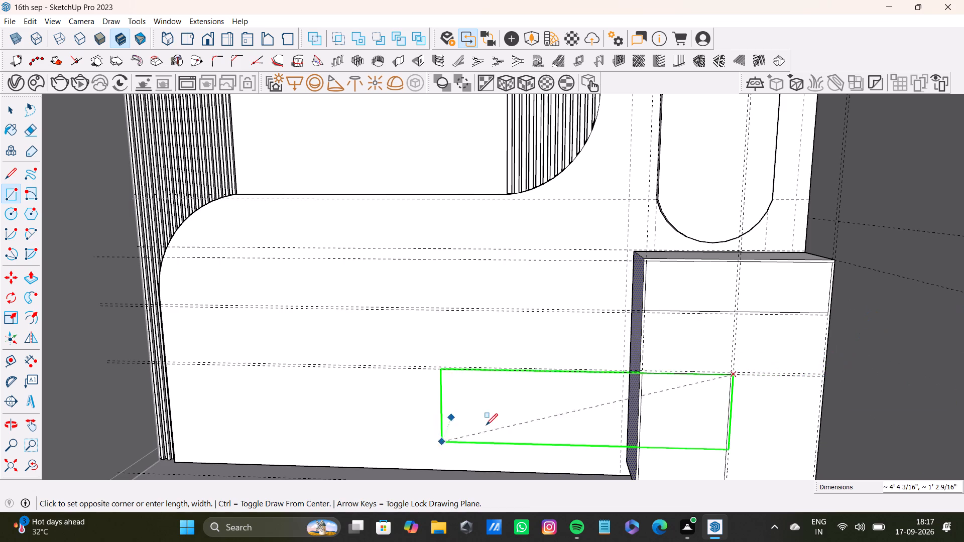
scroll(668, 368, "down", 4)
middle_click_drag(716, 384, 710, 375, "shift")
left_click(37, 468)
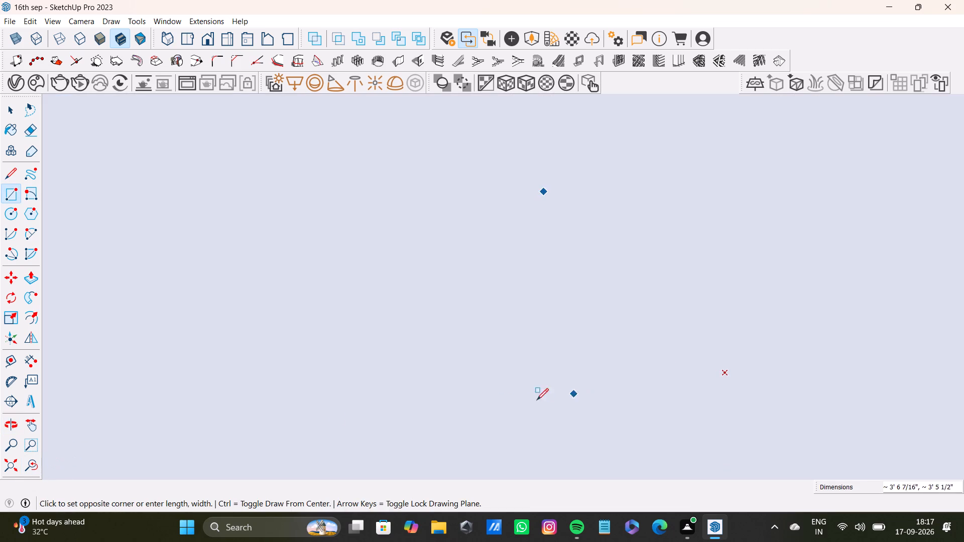
left_click(37, 468)
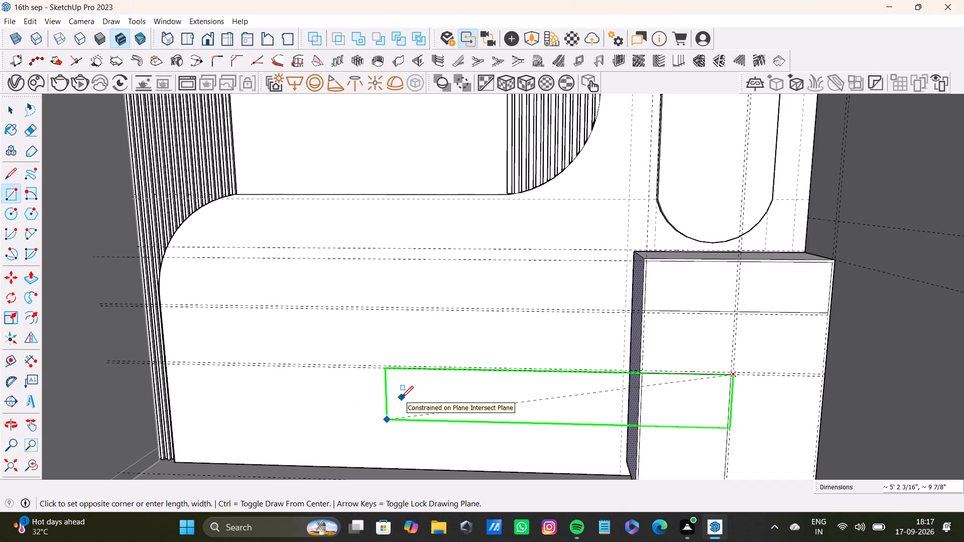
scroll(706, 424, "down", 2)
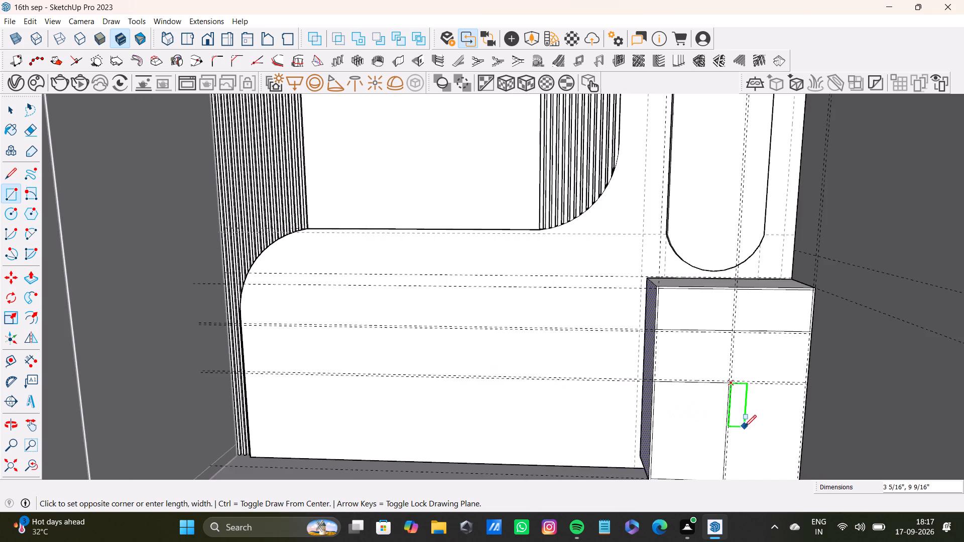
middle_click_drag(745, 427, 661, 324, "shift")
scroll(663, 337, "up", 11)
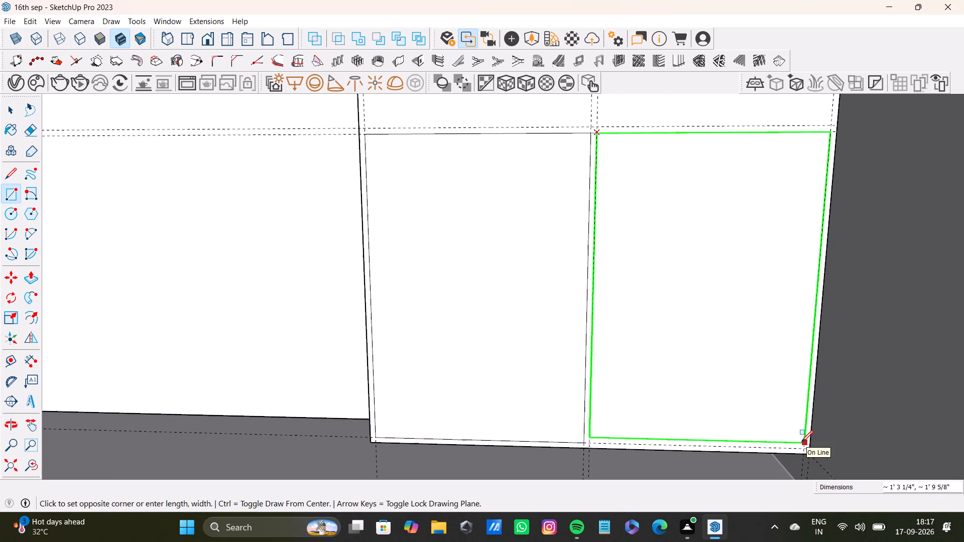
left_click(801, 446)
key("space")
Draw a full-width rectangle between the guides of the box's middle section, just below the top section.
scroll(508, 359, "down", 4)
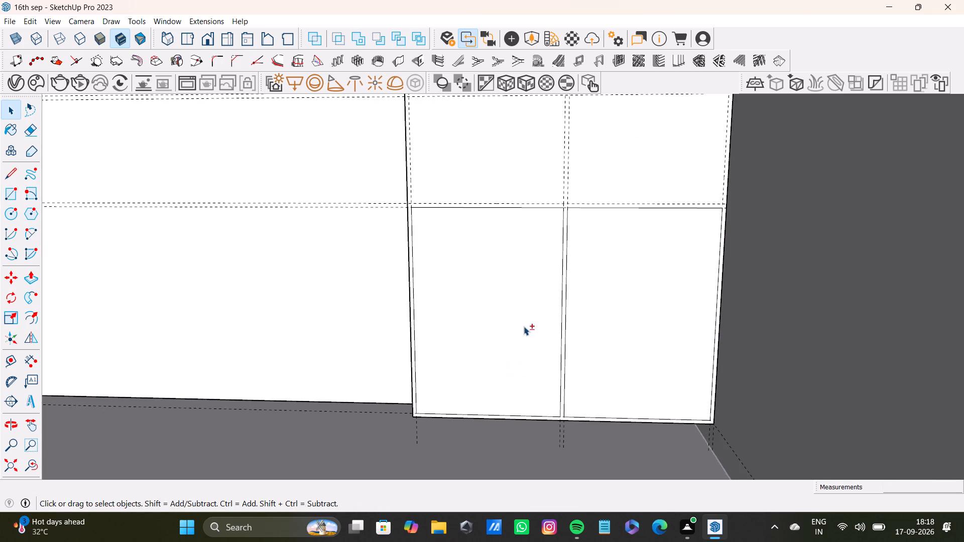
middle_click_drag(524, 326, 526, 493, "shift")
key("r")
scroll(415, 290, "up", 3)
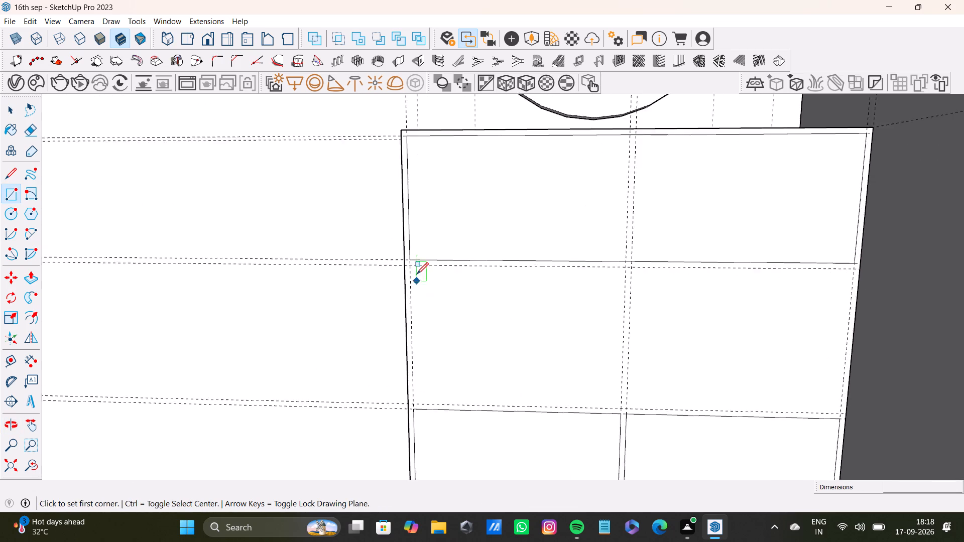
scroll(417, 274, "up", 4)
left_click(407, 264)
scroll(546, 347, "down", 5)
middle_click_drag(622, 359, 529, 319, "shift")
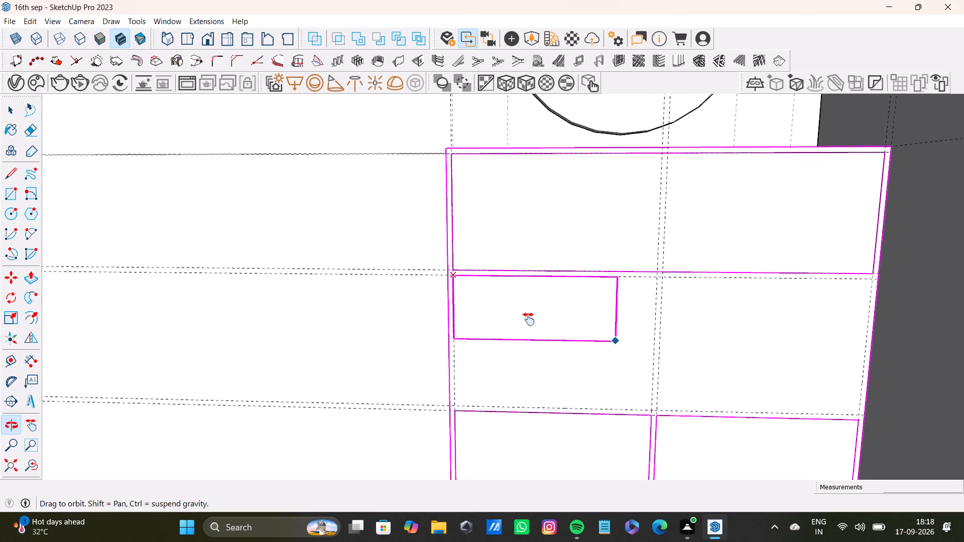
middle_click_drag(529, 319, 511, 324, "shift")
left_click(752, 395)
key("space")
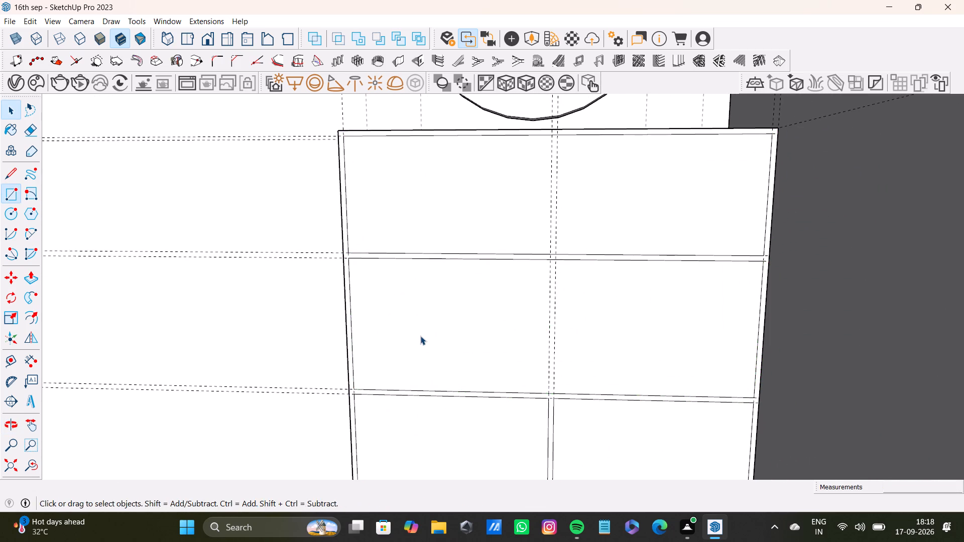
Push the box's top section face inward about 11/16" with Push/Pull.
scroll(420, 336, "down", 4)
middle_click_drag(418, 336, 455, 356)
left_click(437, 265)
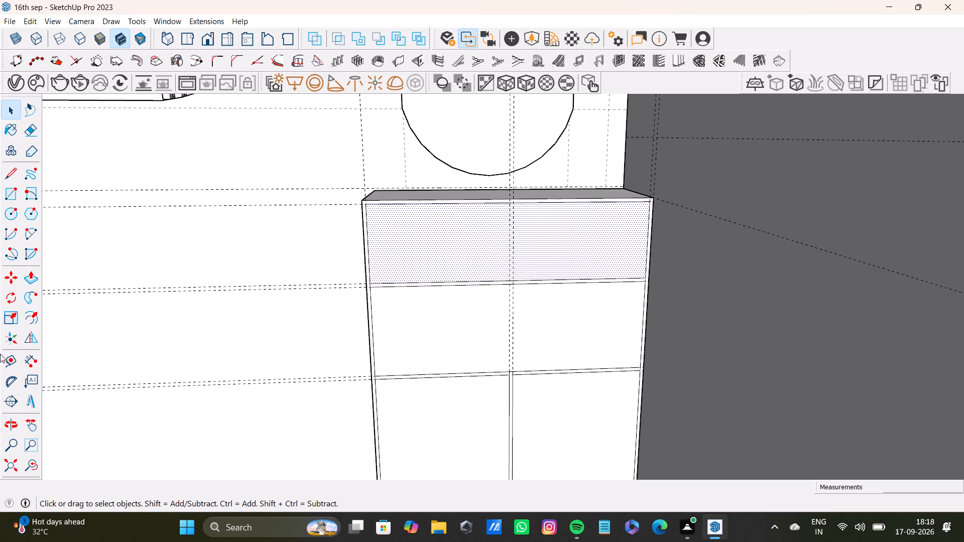
key("p")
left_click(419, 248)
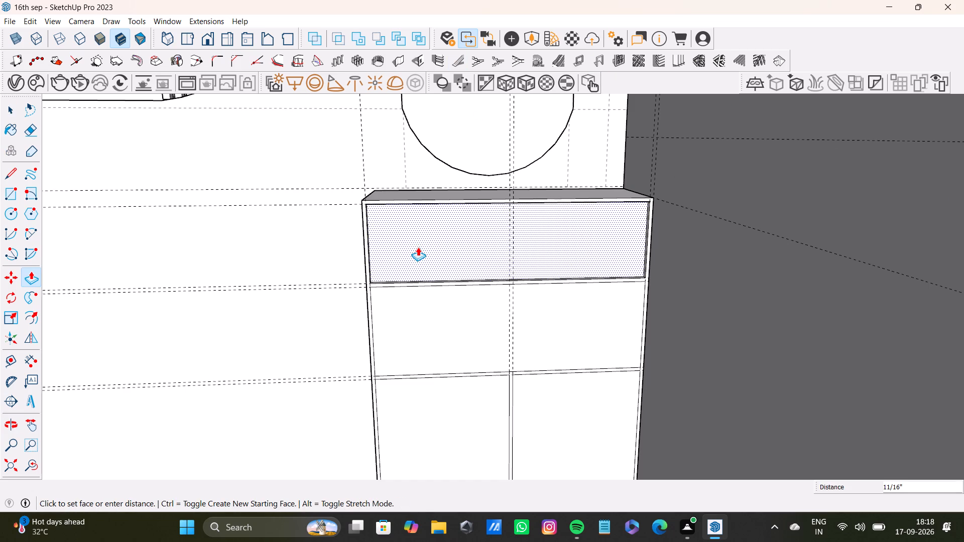
left_click(423, 326)
key("space")
Push the box's full-width middle section face inward about 5/8" with Push/Pull.
left_click(423, 326)
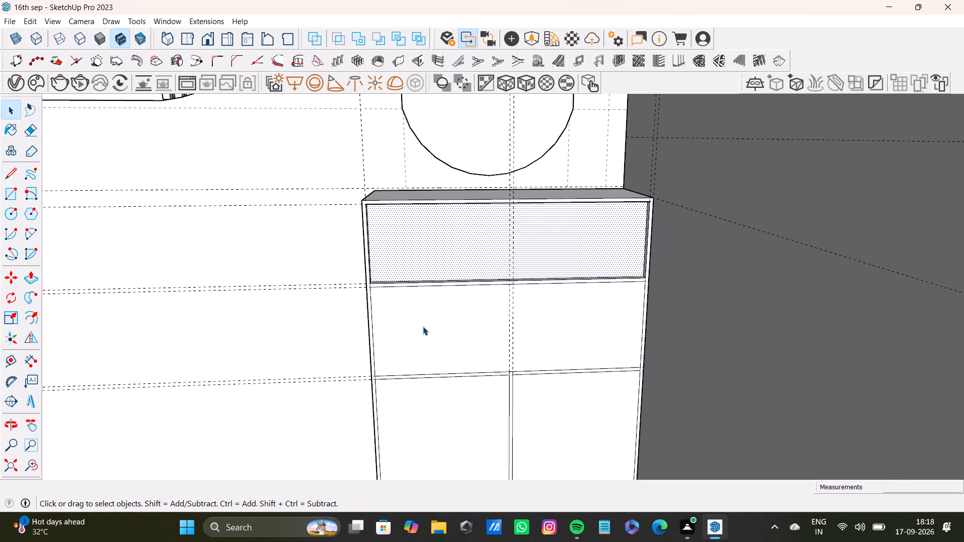
key("p")
left_click(423, 326)
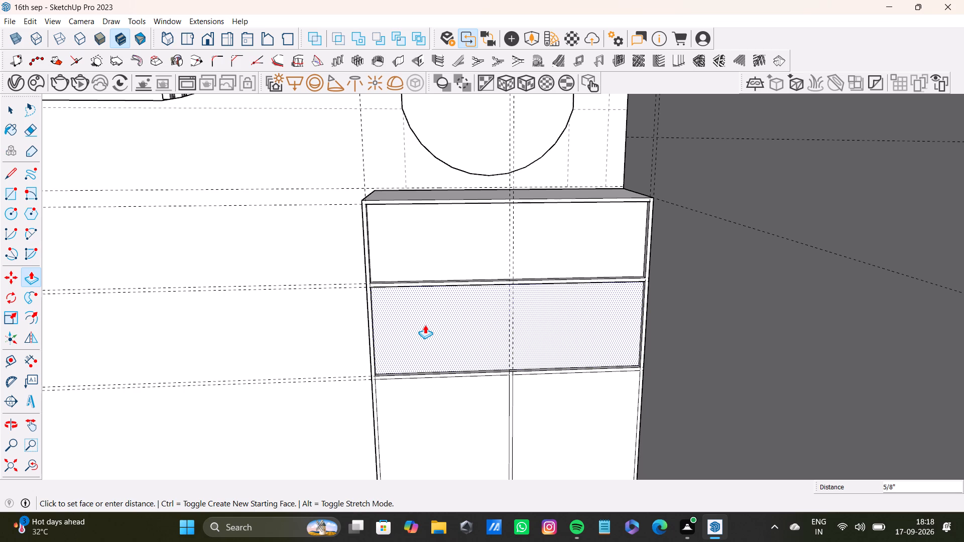
scroll(458, 347, "down", 4)
middle_click_drag(459, 349, 457, 276, "shift")
left_click(462, 333)
key("space")
key("space")
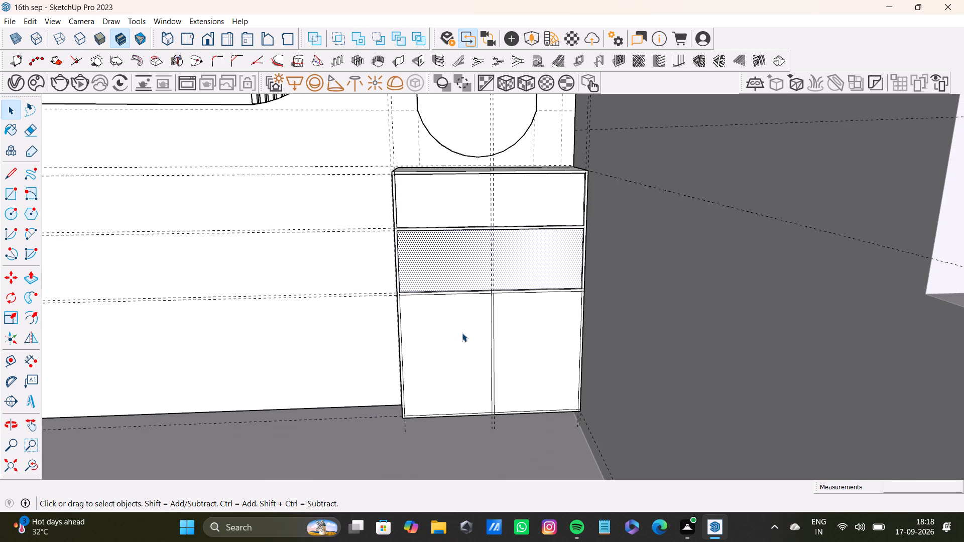
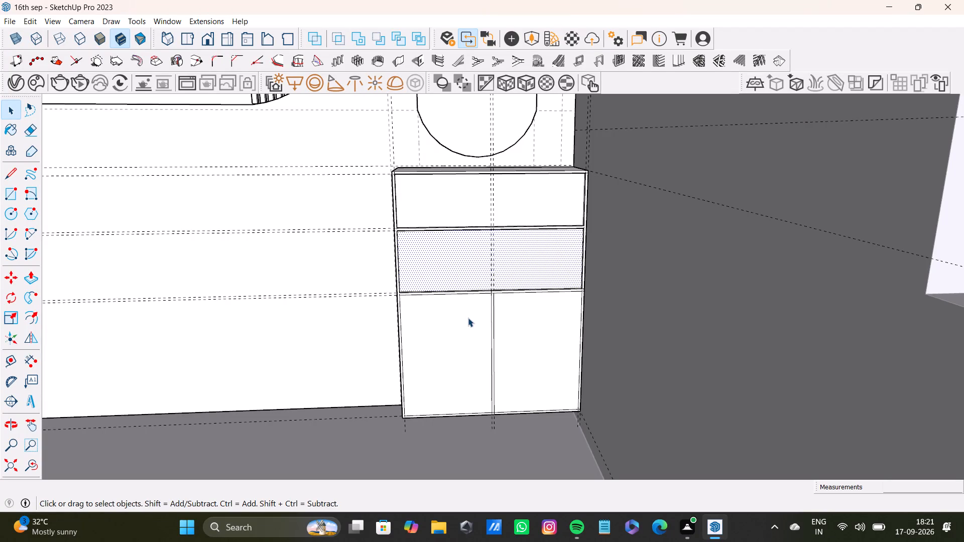
Push the box's lower-left section face slightly inward with Push/Pull.
key("space")
left_click(449, 329)
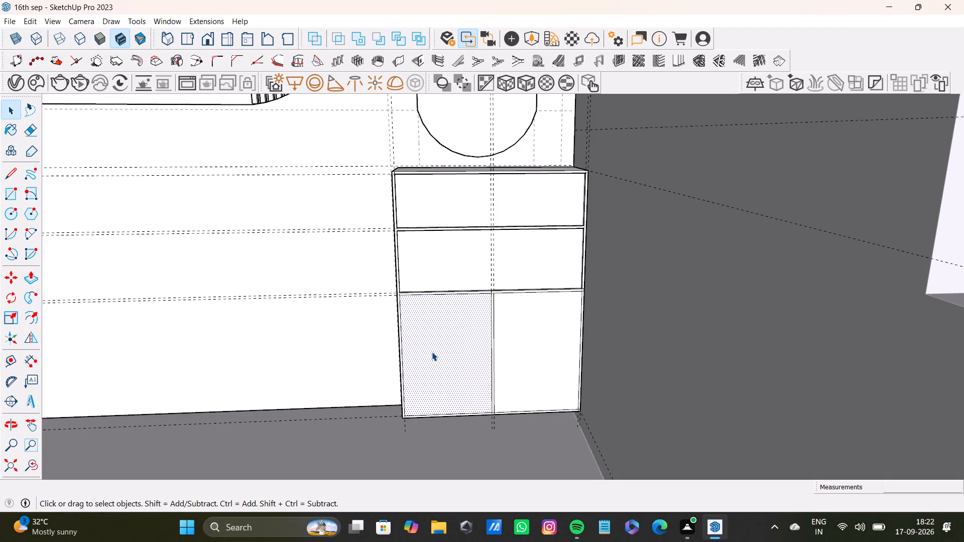
key("p")
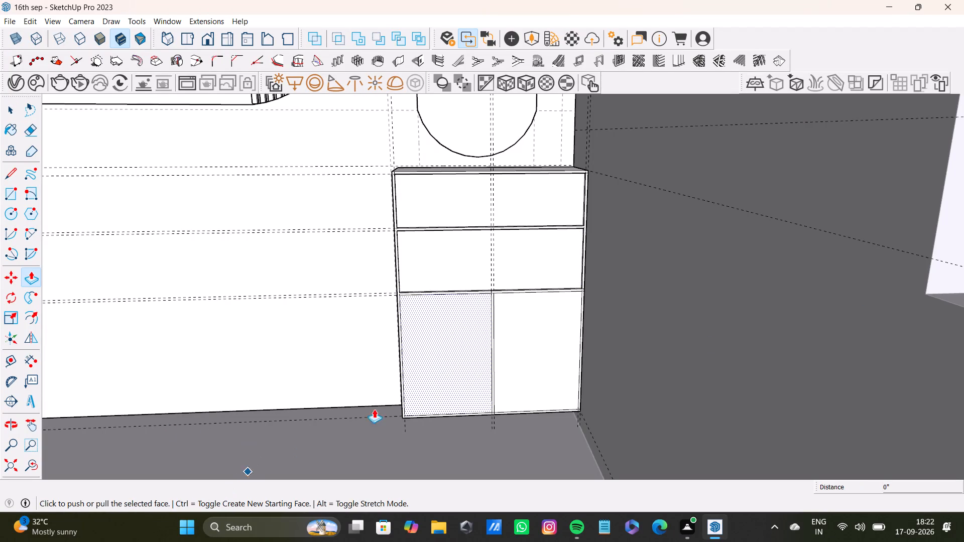
left_click(423, 355)
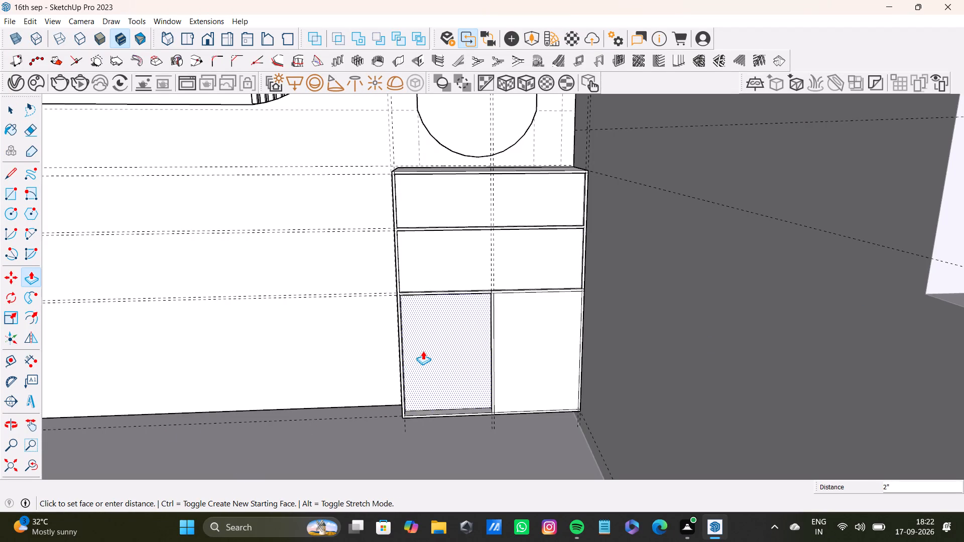
scroll(424, 354, "up", 9)
scroll(417, 369, "down", 3)
middle_click_drag(417, 369, 529, 392)
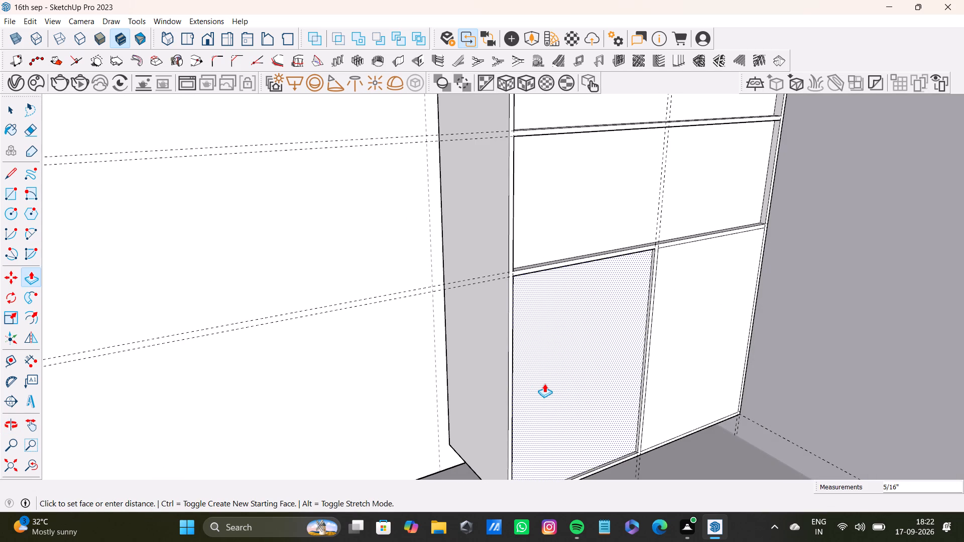
left_click(545, 384)
scroll(545, 381, "down", 4)
middle_click_drag(545, 381, 444, 363, "shift")
scroll(477, 361, "up", 4)
middle_click_drag(471, 380, 447, 400)
left_click(450, 384)
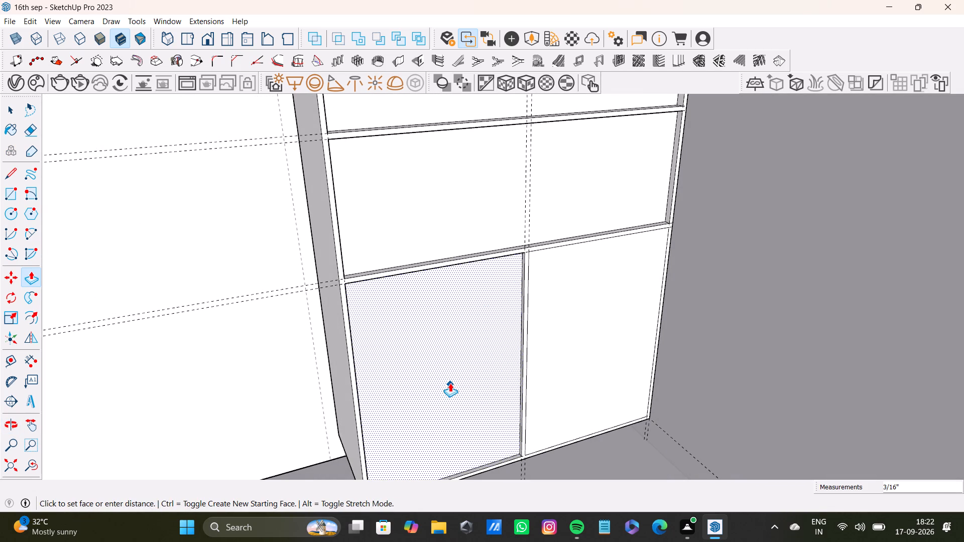
Push the box's lower-right section face slightly inward with Push/Pull, matching the neighbouring section.
key("space")
left_click(590, 370)
key("p")
left_click_drag(589, 370, 500, 368)
key("space")
Inspect the box's recessed front sections and top from several angles, together with the recess above it.
scroll(507, 384, "down", 5)
middle_click_drag(509, 385, 504, 419)
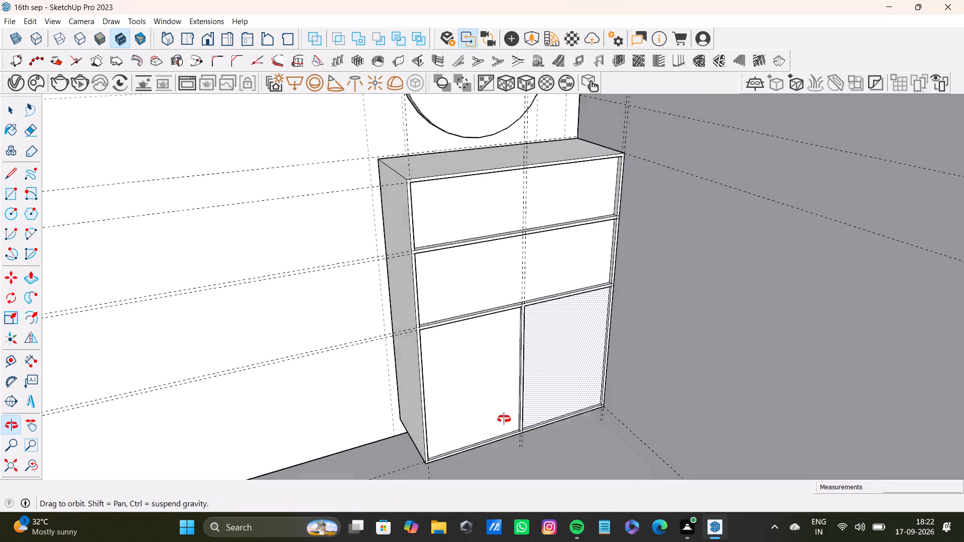
middle_click_drag(504, 419, 432, 429)
scroll(432, 351, "down", 4)
middle_click_drag(433, 350, 469, 433, "shift")
middle_click_drag(428, 378, 596, 339)
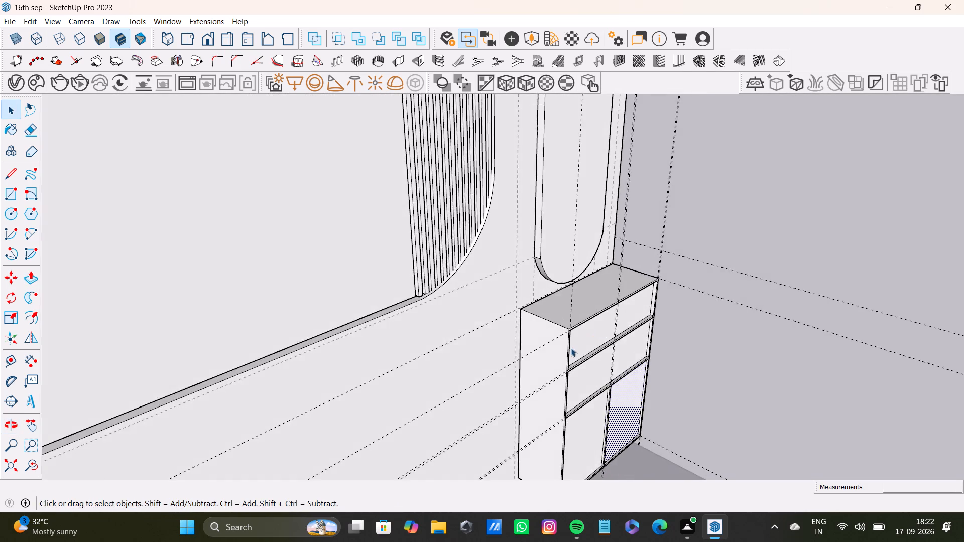
scroll(571, 348, "up", 8)
middle_click_drag(582, 344, 446, 324)
scroll(478, 322, "up", 2)
middle_click_drag(479, 322, 475, 390)
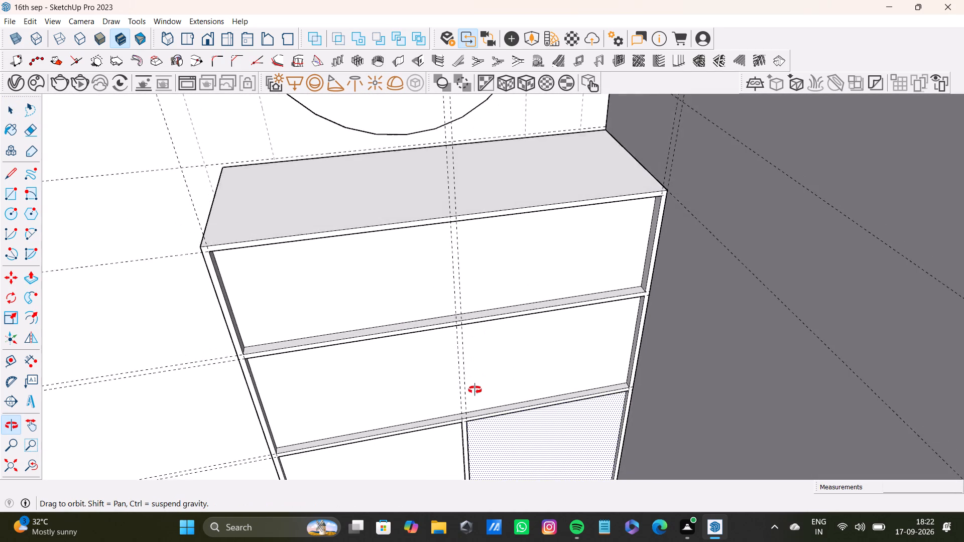
middle_click_drag(475, 390, 390, 323)
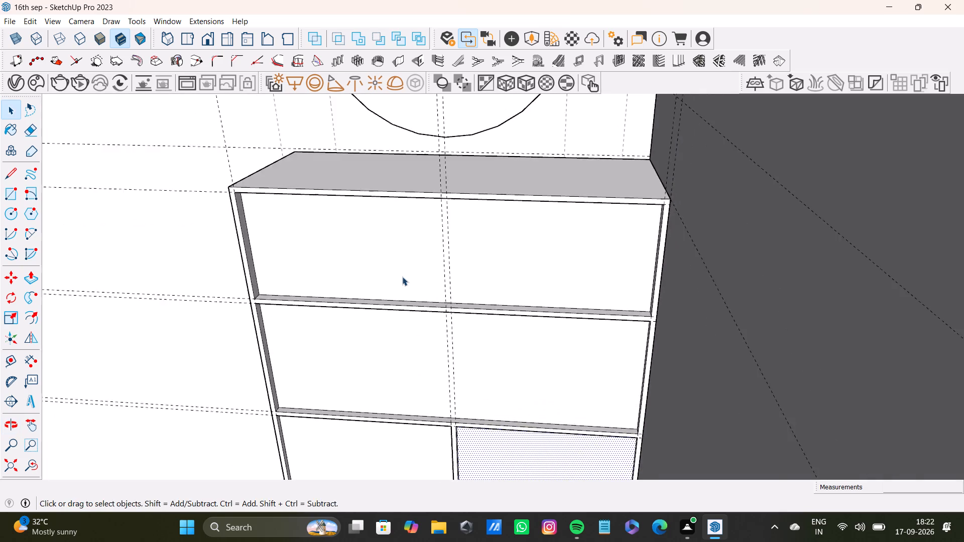
scroll(402, 277, "down", 4)
middle_click_drag(404, 277, 418, 379, "shift")
middle_click_drag(419, 379, 443, 258)
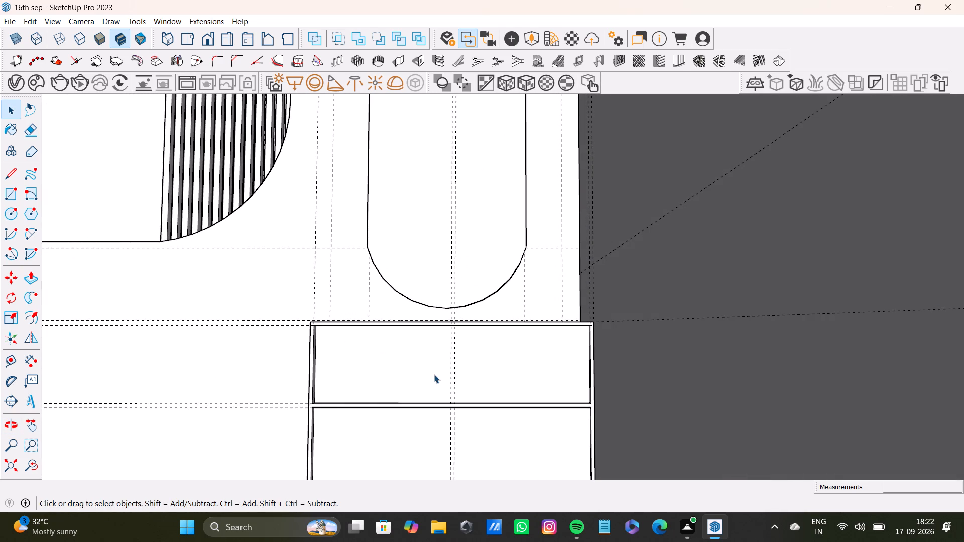
Delete all guide lines in the model.
left_click(28, 22)
left_click(85, 125)
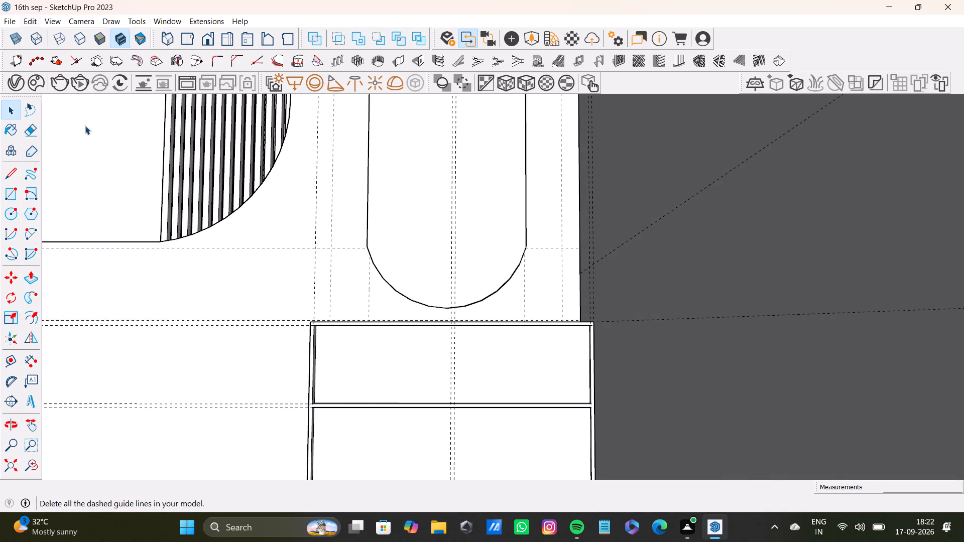
Place two closely spaced horizontal guides across the box's top section, the first about 3 7/8" below its upper edge.
scroll(332, 279, "down", 4)
middle_click_drag(365, 302, 449, 285)
scroll(460, 320, "up", 6)
middle_click_drag(470, 341, 474, 372)
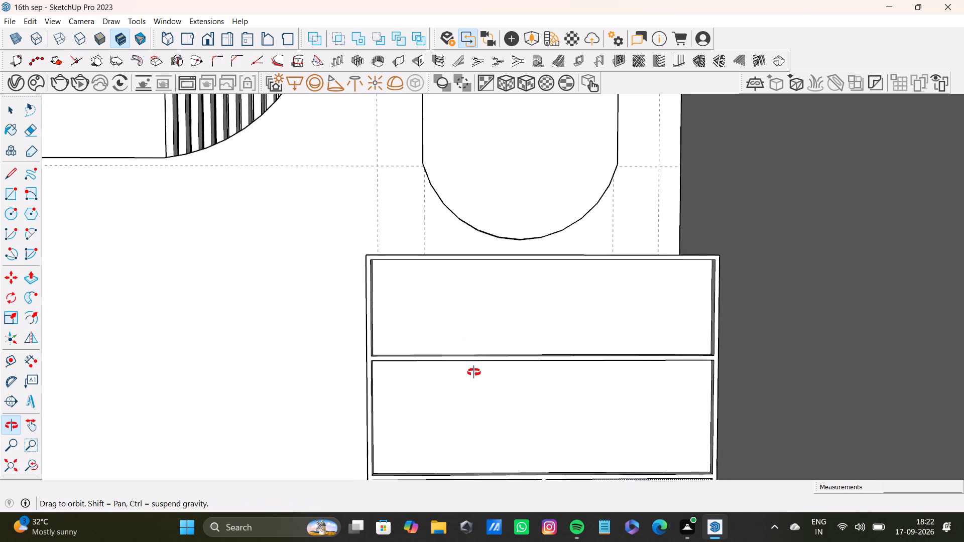
middle_click_drag(474, 372, 474, 373)
key("t")
scroll(461, 284, "up", 7)
middle_click_drag(456, 280, 438, 203)
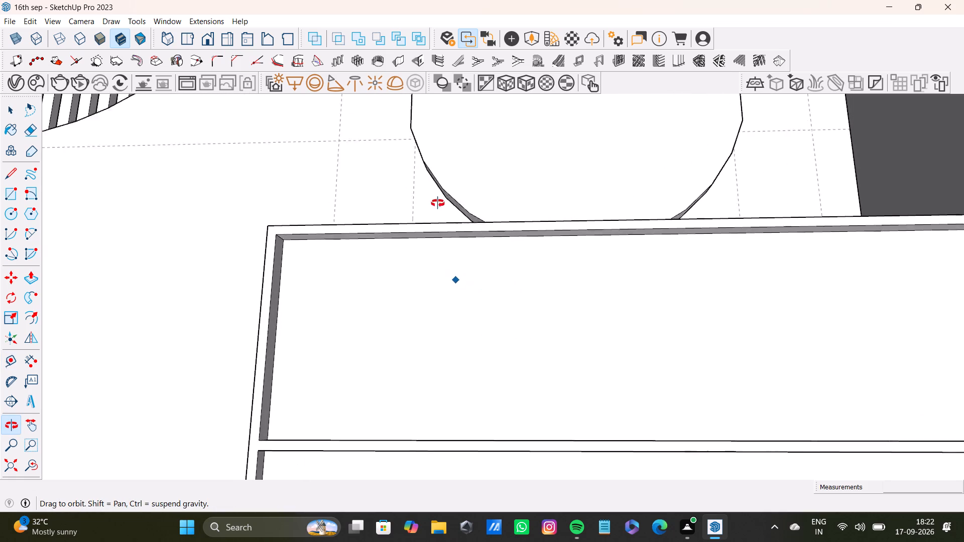
middle_click_drag(438, 203, 435, 190)
left_click(585, 235)
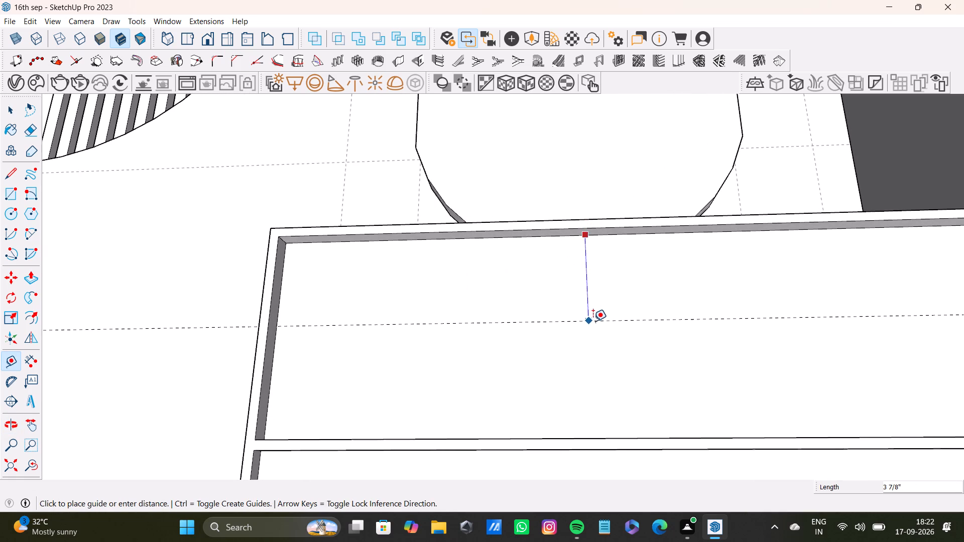
left_click(593, 321)
left_click(593, 322)
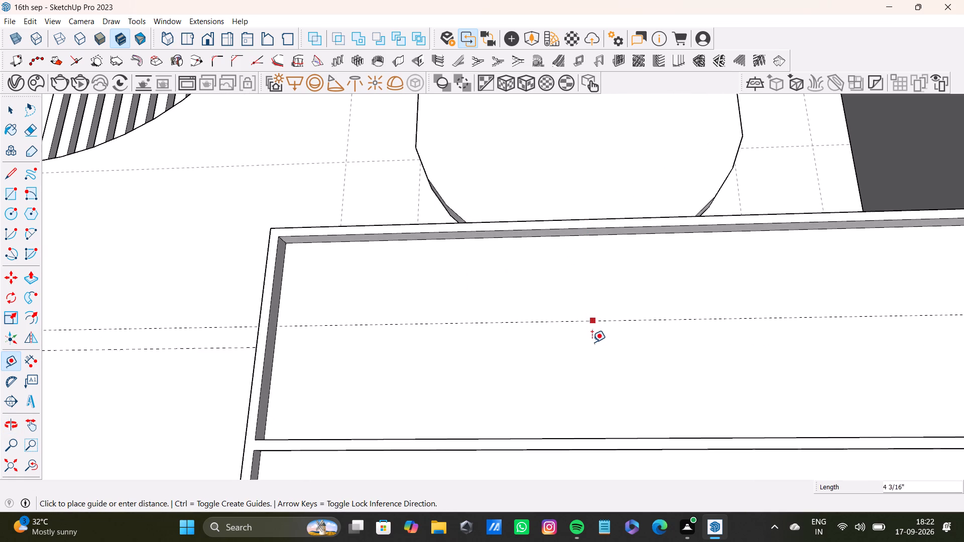
left_click(606, 330)
Place two horizontal guides across the middle section, one about 5" below its upper edge and another about 7/16" below that.
scroll(561, 361, "down", 4)
middle_click_drag(558, 364, 523, 230, "shift")
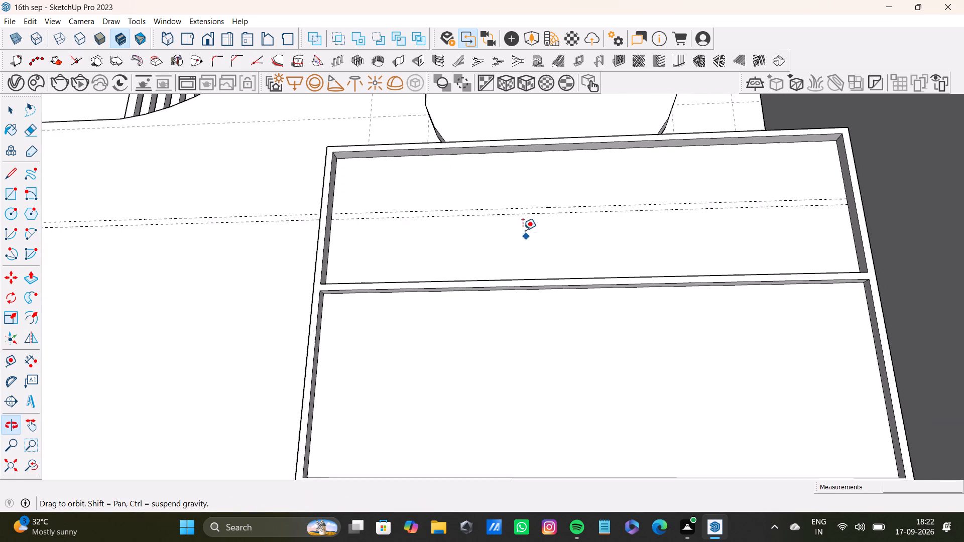
left_click(555, 285)
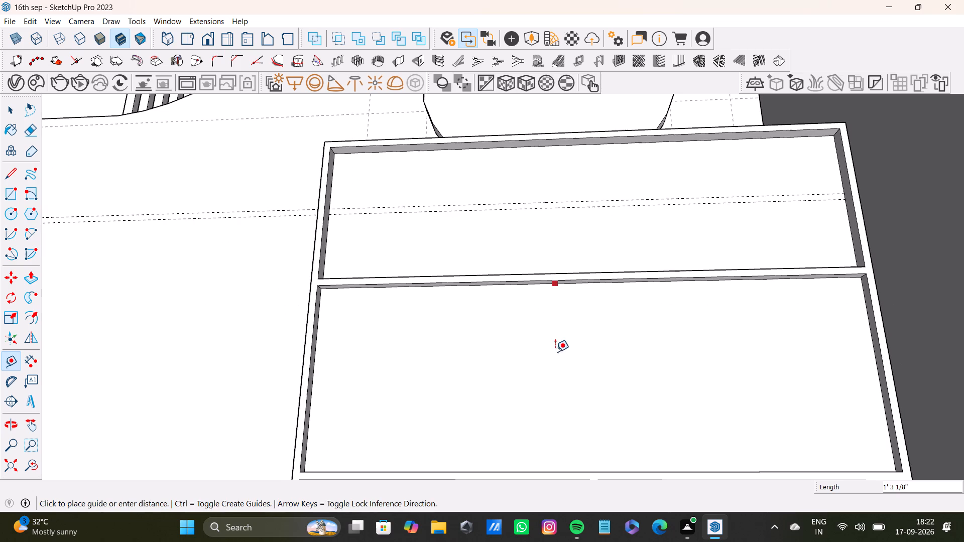
left_click(533, 370)
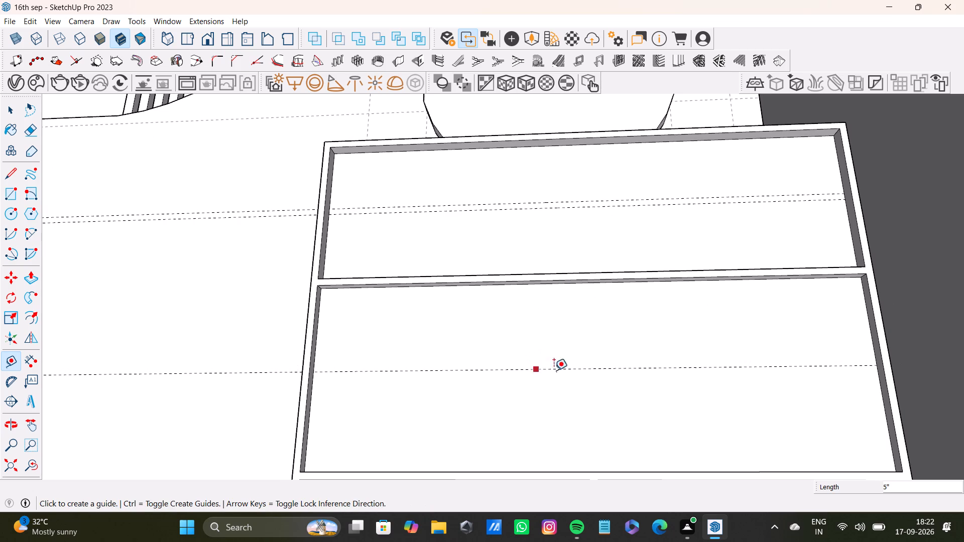
left_click(564, 370)
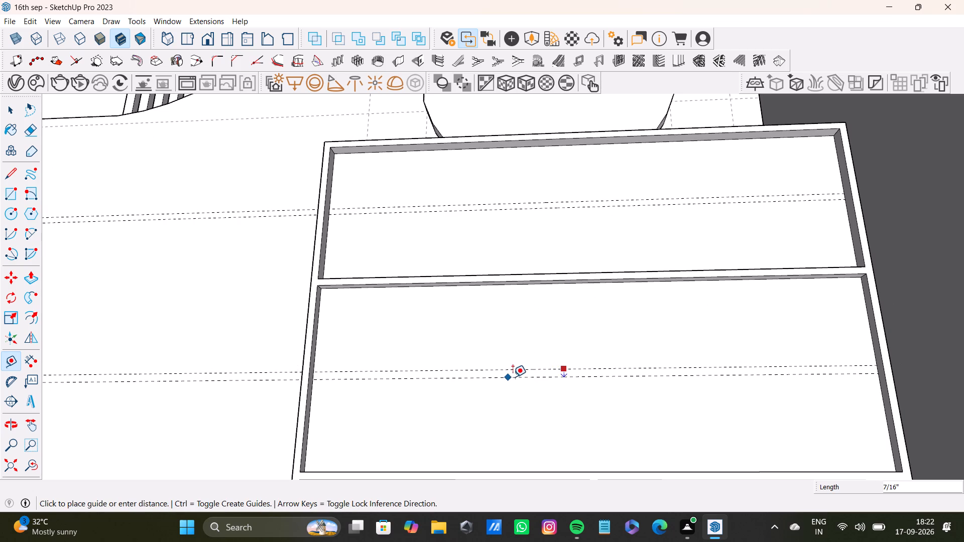
left_click(514, 377)
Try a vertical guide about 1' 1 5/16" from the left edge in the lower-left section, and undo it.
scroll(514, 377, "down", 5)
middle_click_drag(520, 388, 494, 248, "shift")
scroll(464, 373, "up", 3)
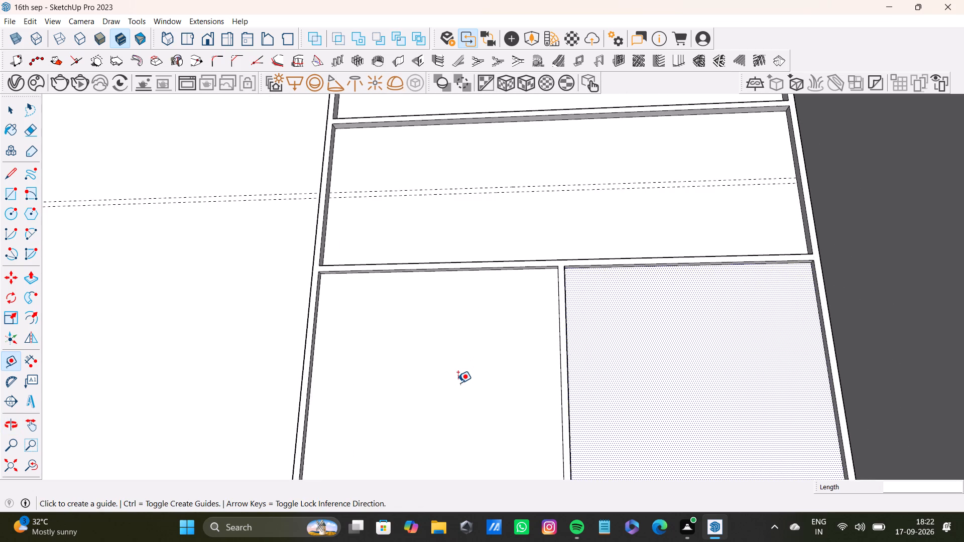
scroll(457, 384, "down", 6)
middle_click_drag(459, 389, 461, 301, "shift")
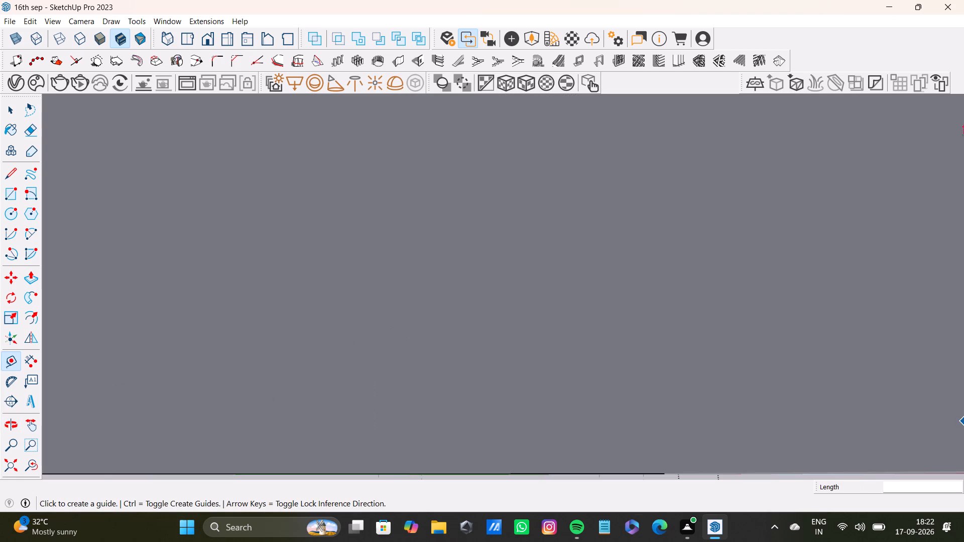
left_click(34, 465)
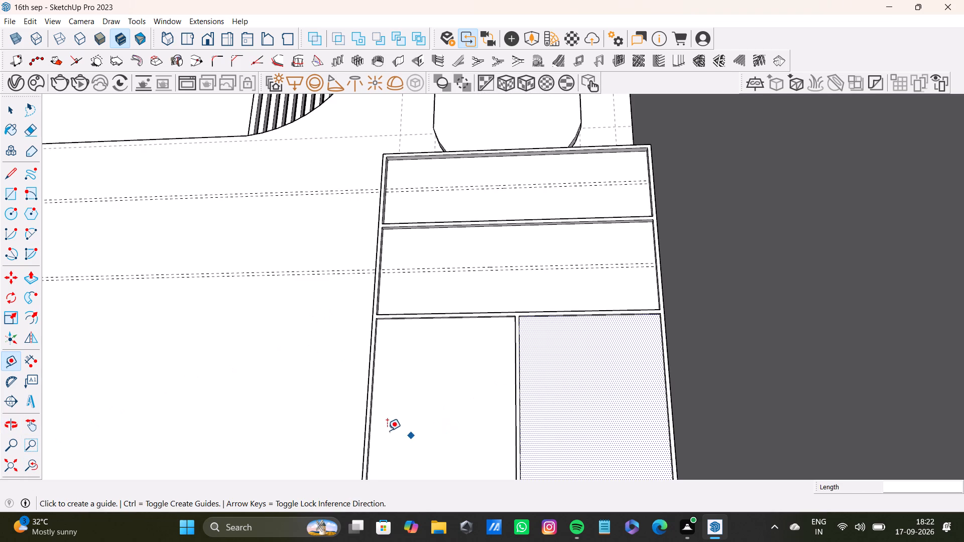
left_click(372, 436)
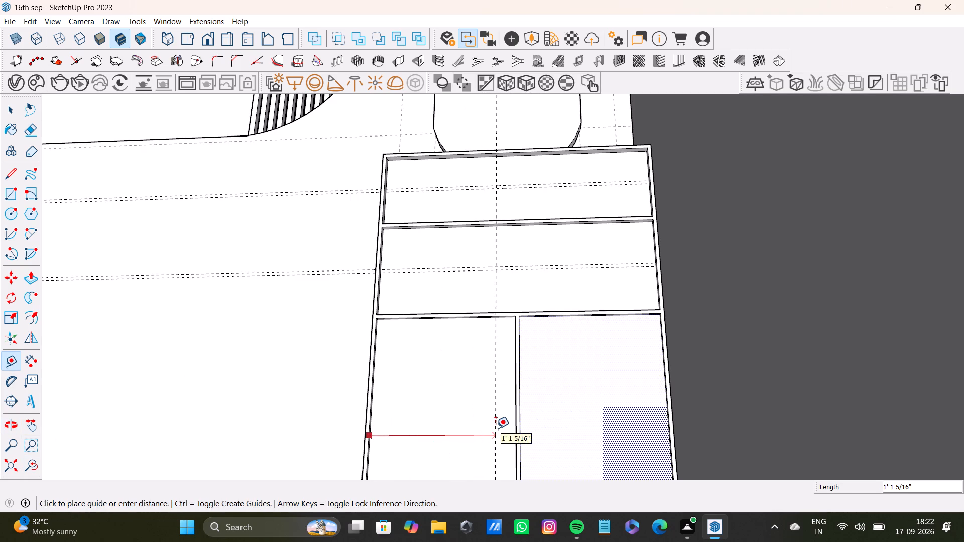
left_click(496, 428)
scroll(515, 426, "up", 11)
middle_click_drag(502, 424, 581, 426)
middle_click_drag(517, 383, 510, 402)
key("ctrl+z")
Place two closely spaced vertical guides in the lower-left section, the one nearer the centre divider about 2 5/8" from it.
scroll(452, 407, "up", 3)
scroll(512, 403, "up", 2)
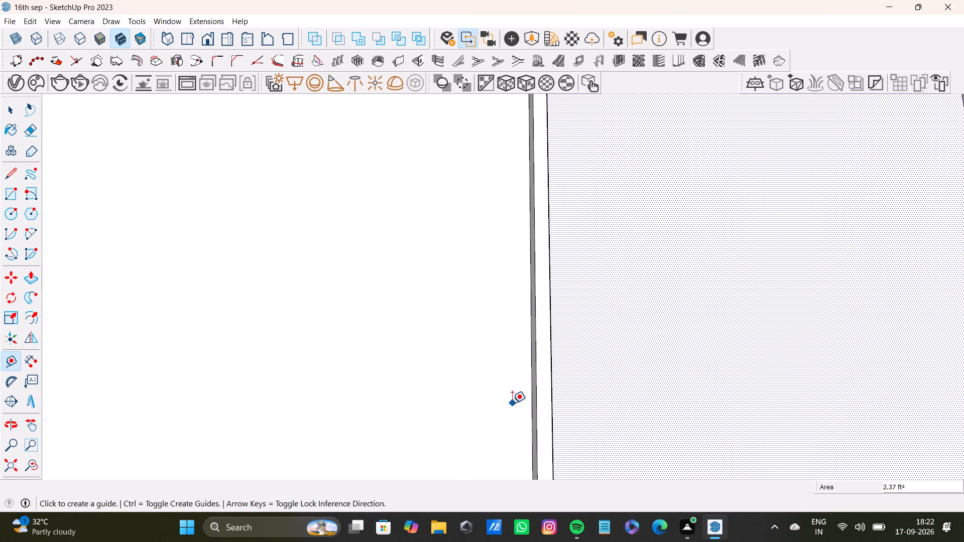
scroll(512, 403, "up", 6)
left_click(556, 414)
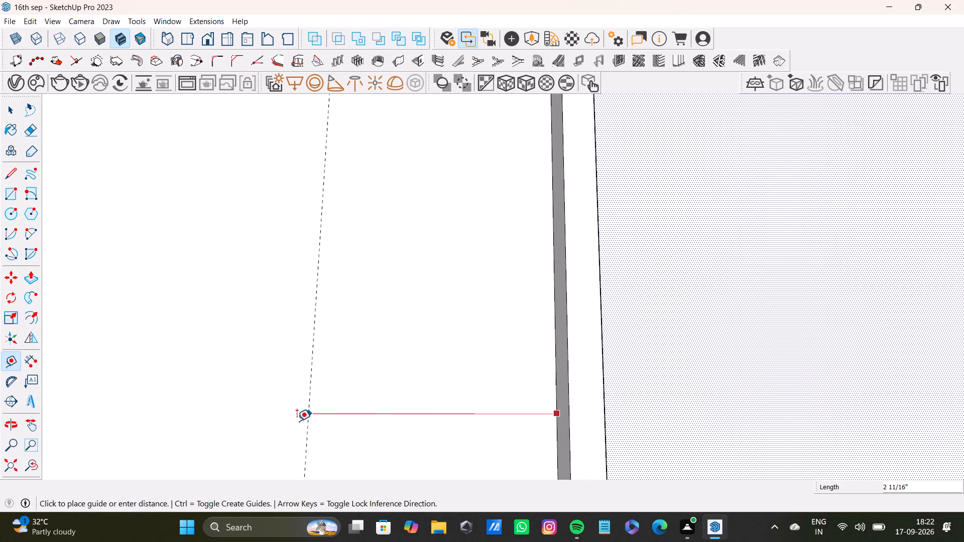
left_click(295, 422)
left_click_drag(554, 408, 549, 408)
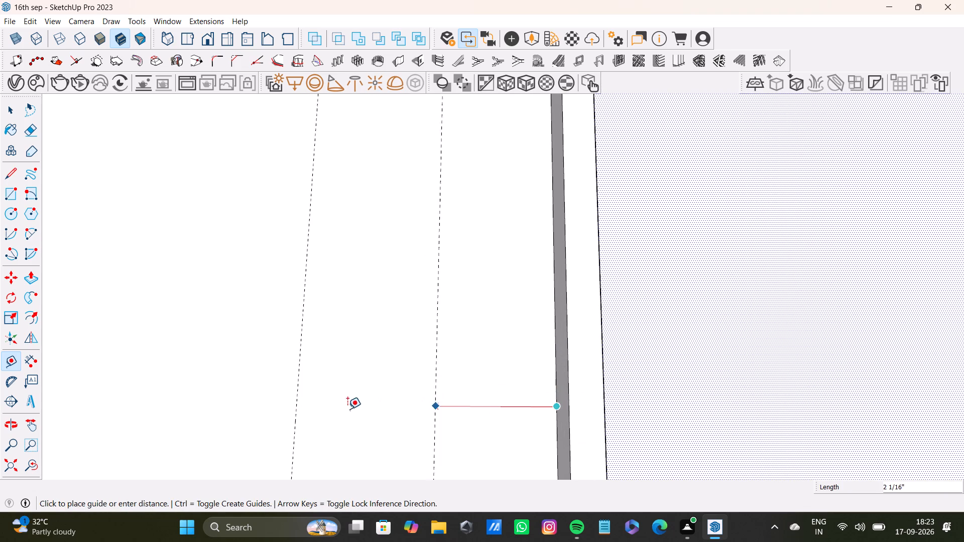
left_click(313, 419)
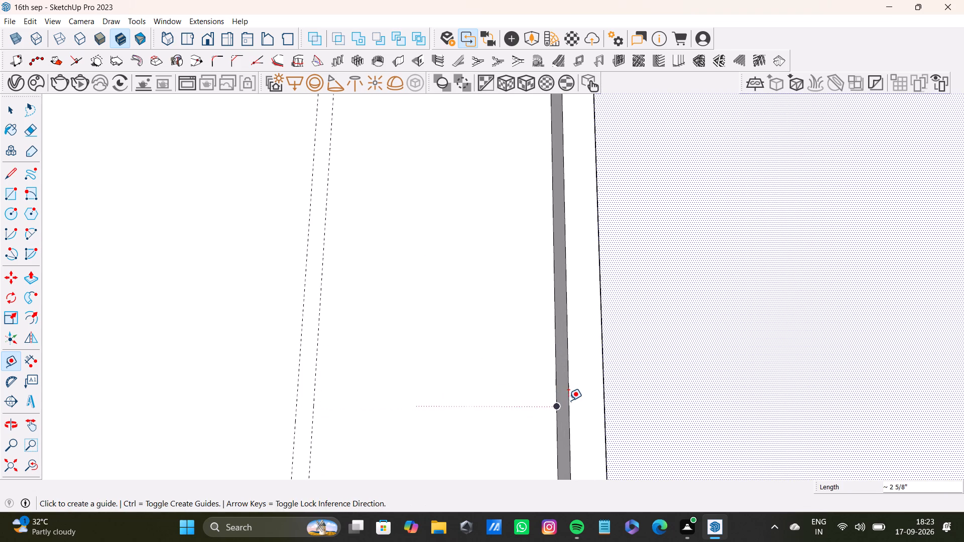
Place two vertical guides in the lower-right section, about 2 5/8" and 2 3/8" from its outer right edge.
scroll(568, 400, "down", 4)
middle_click_drag(568, 400, 371, 411, "shift")
middle_click(500, 406)
scroll(498, 404, "down", 9)
middle_click_drag(617, 394, 429, 420, "shift")
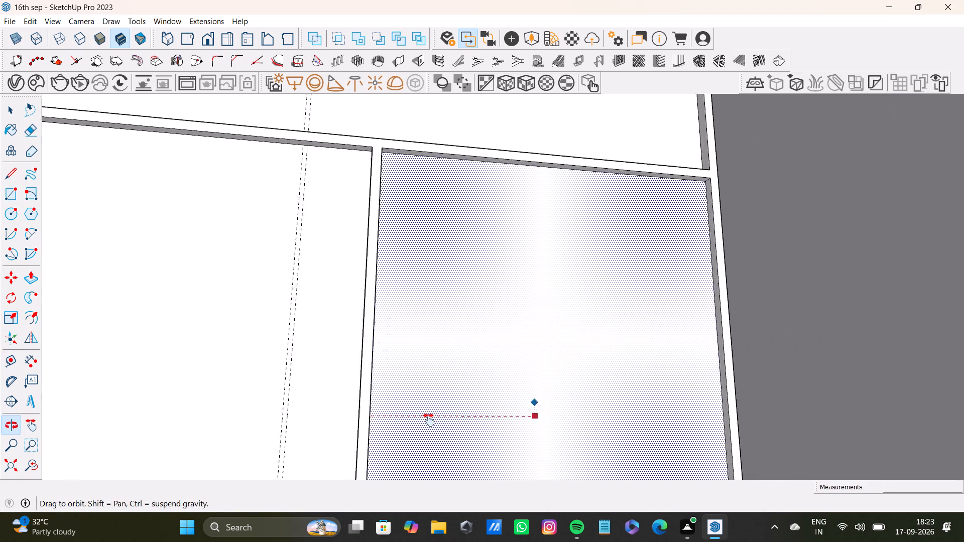
middle_click_drag(429, 420, 433, 418, "shift")
scroll(615, 399, "up", 7)
left_click(638, 407)
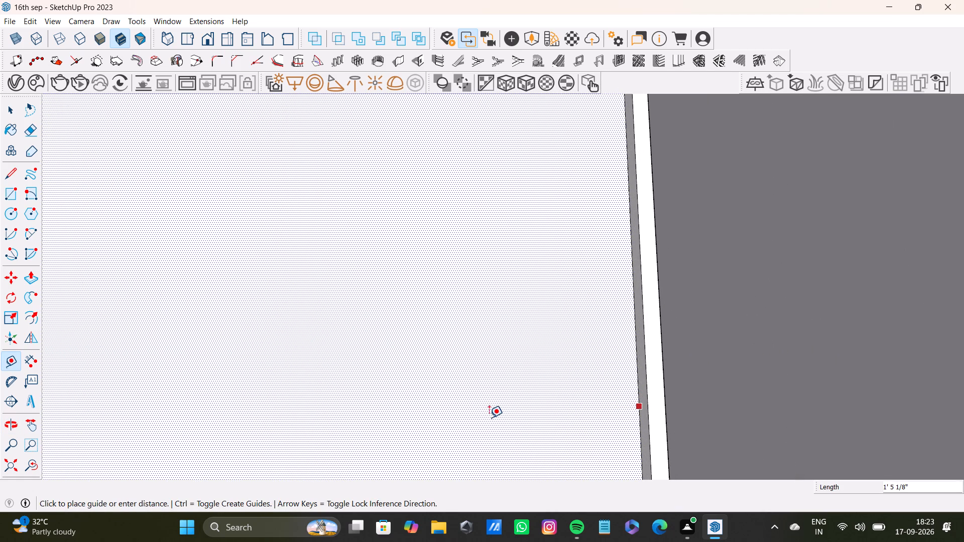
left_click(522, 409)
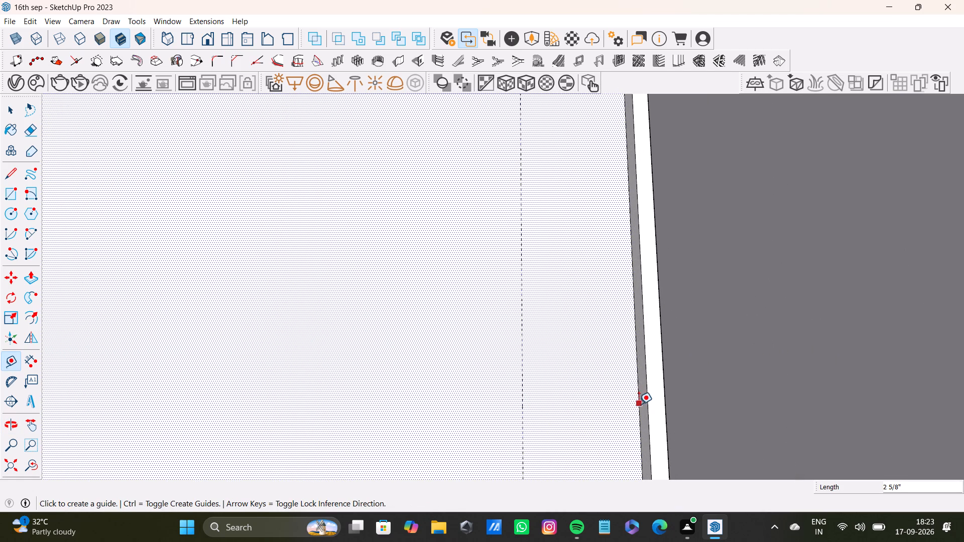
left_click(637, 404)
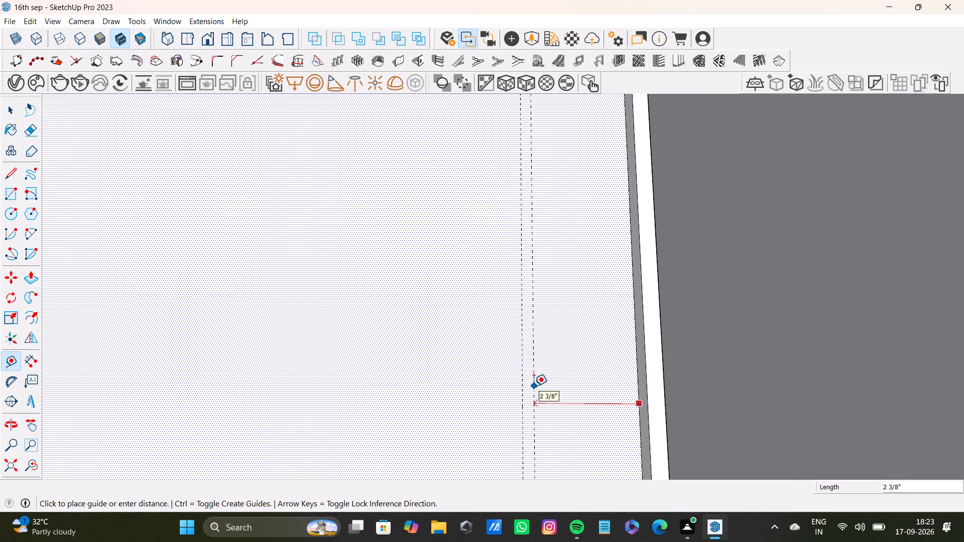
left_click(532, 386)
key("space")
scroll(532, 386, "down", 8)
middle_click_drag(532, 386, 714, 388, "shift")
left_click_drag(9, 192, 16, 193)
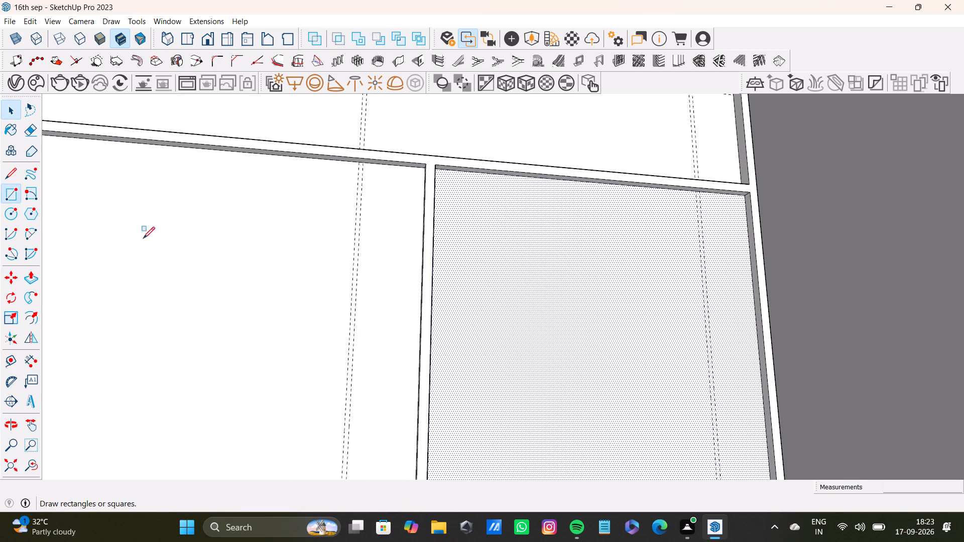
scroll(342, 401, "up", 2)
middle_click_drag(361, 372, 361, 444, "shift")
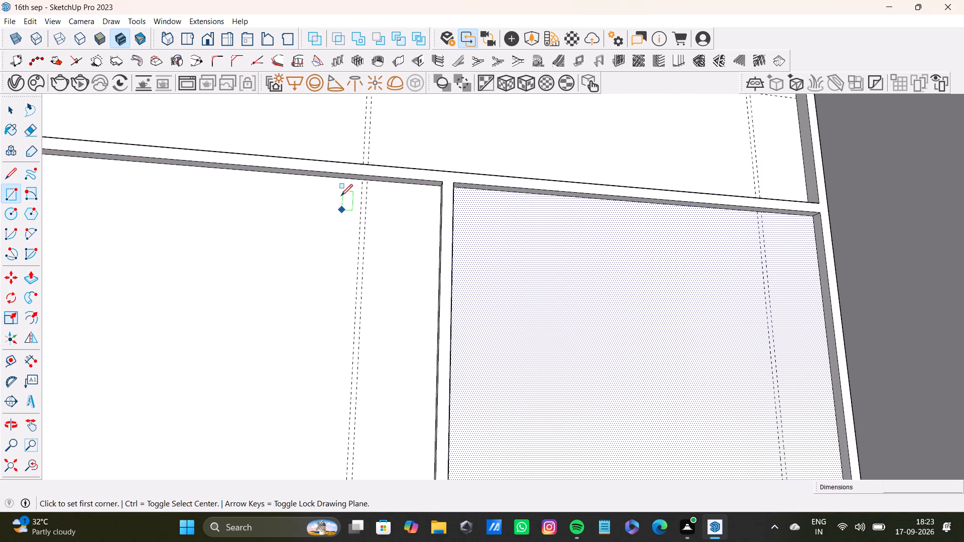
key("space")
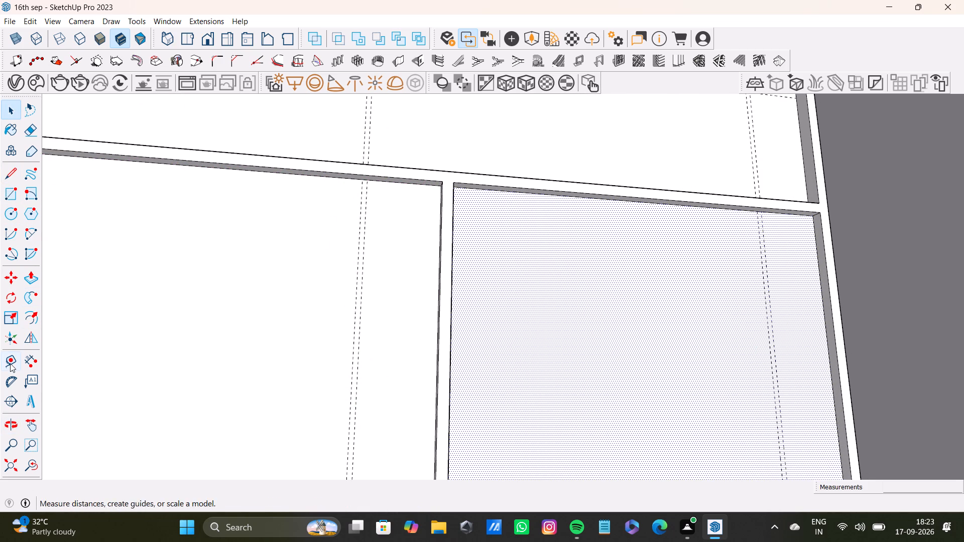
Place two horizontal guides across the lower sections, one about 5 7/8" below their upper edge and another about 2 1/4" below that.
left_click(10, 363)
left_click(350, 180)
scroll(349, 294, "down", 3)
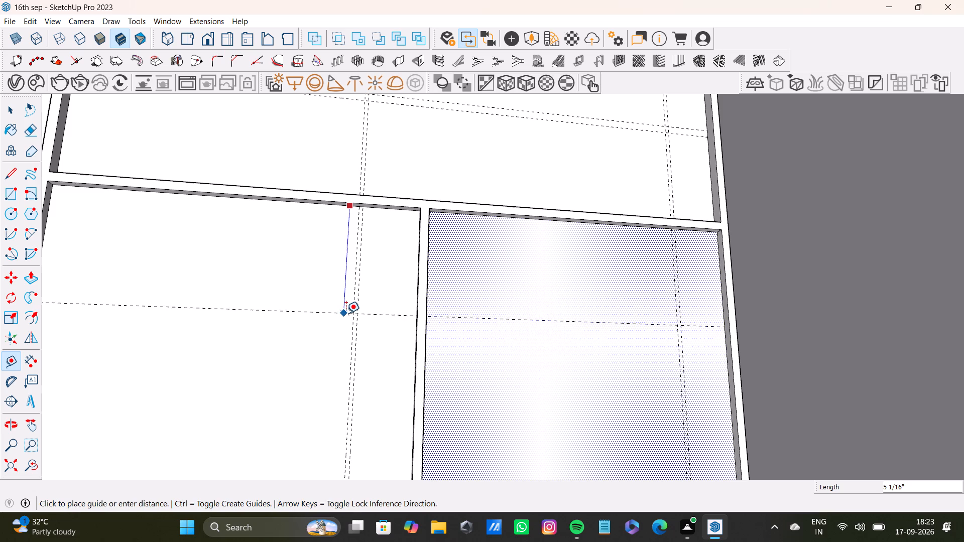
left_click(725, 343)
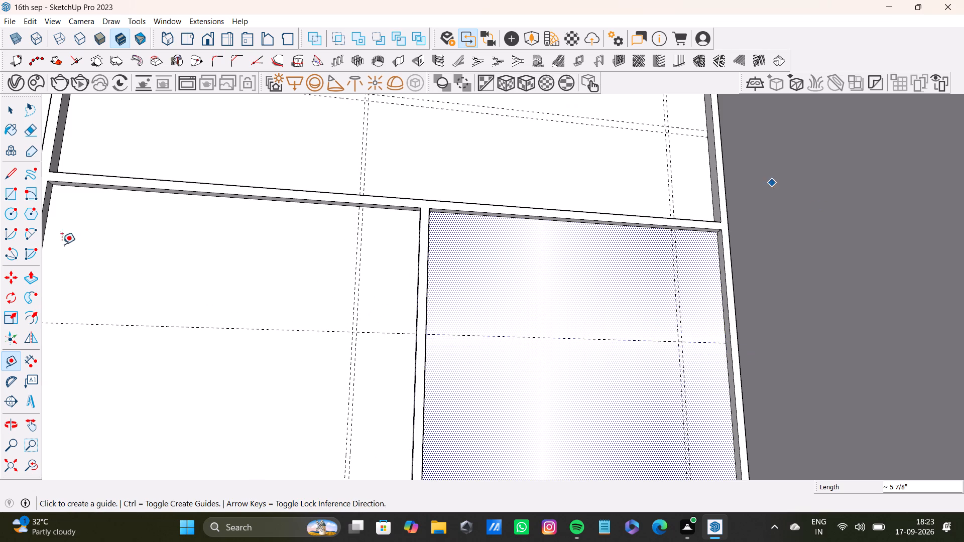
left_click(314, 330)
left_click(333, 383)
middle_click_drag(353, 405, 501, 407)
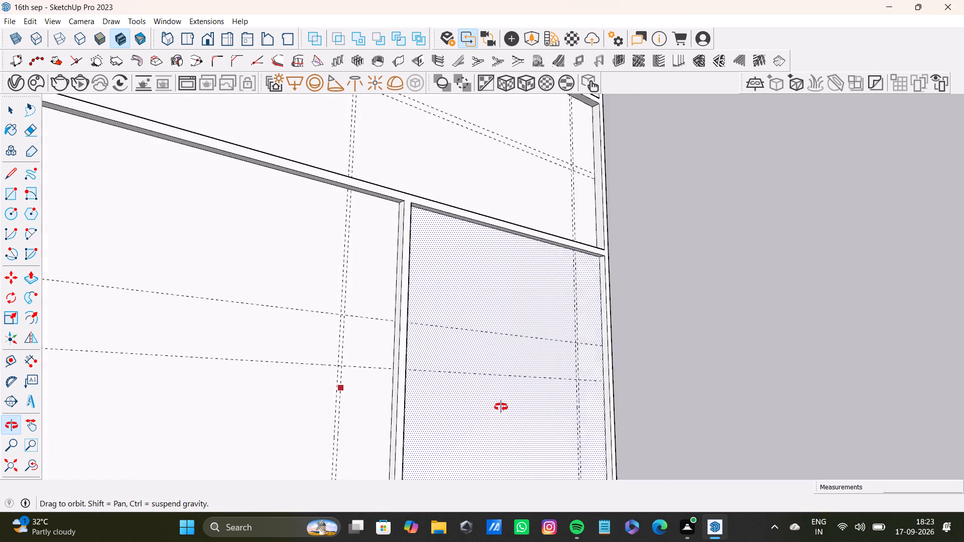
middle_click_drag(501, 407, 286, 421)
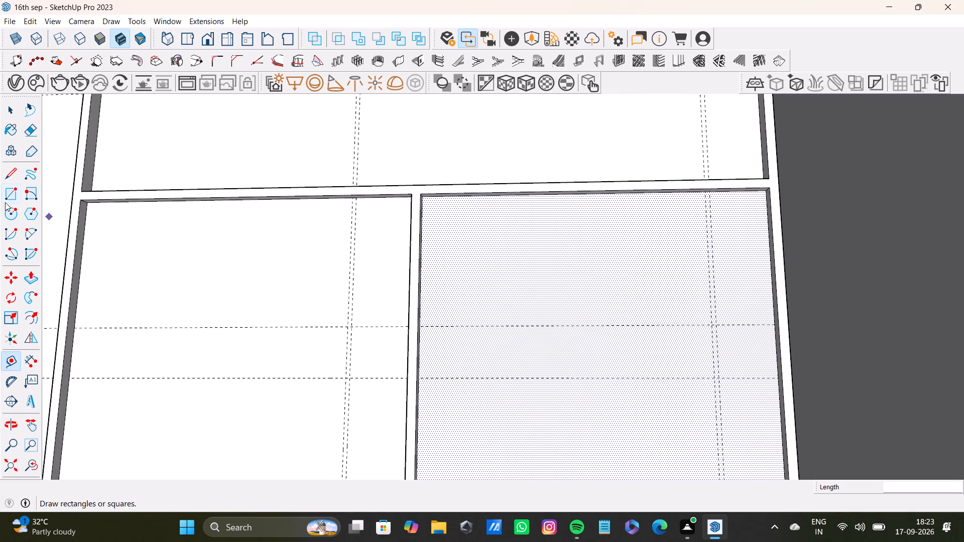
Draw a vertical handle rectangle about 2 1/4" by 3/16" in each lower section, between the guide intersections.
left_click(5, 203)
scroll(404, 380, "up", 11)
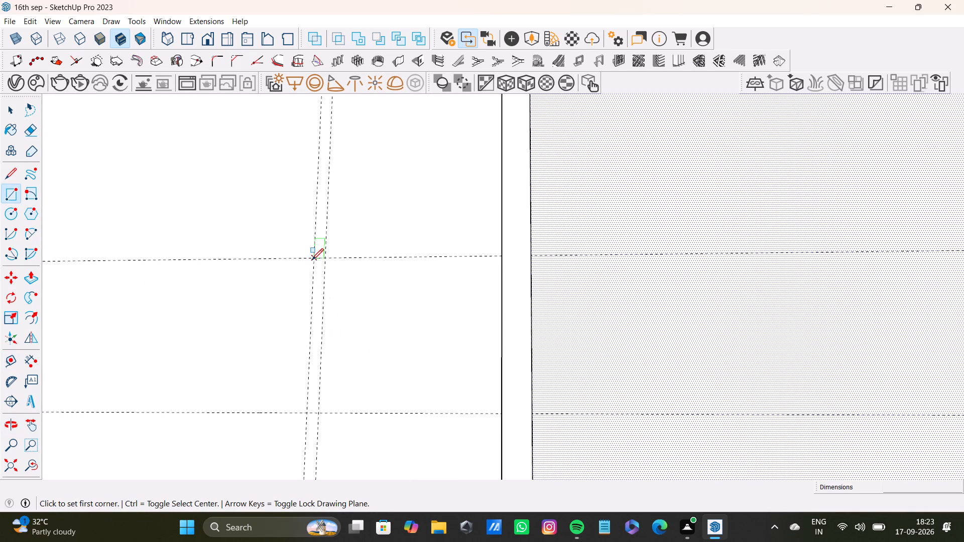
left_click(312, 260)
left_click(317, 414)
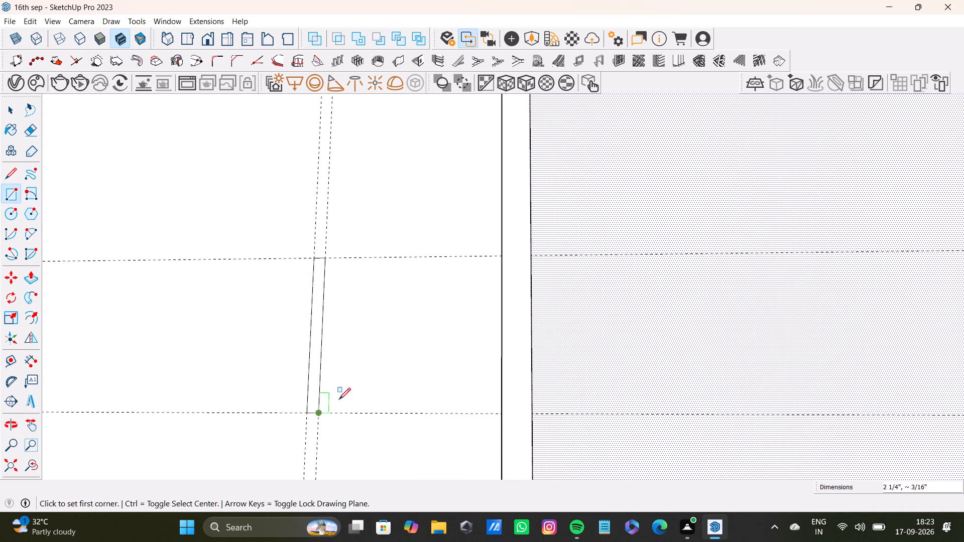
scroll(354, 390, "down", 7)
middle_click_drag(550, 377, 257, 379, "shift")
scroll(612, 332, "up", 5)
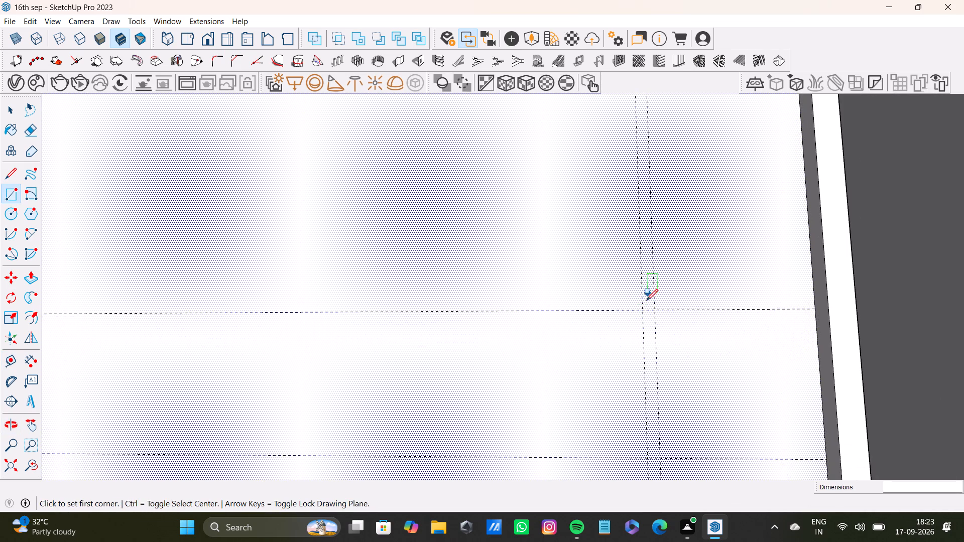
left_click(642, 310)
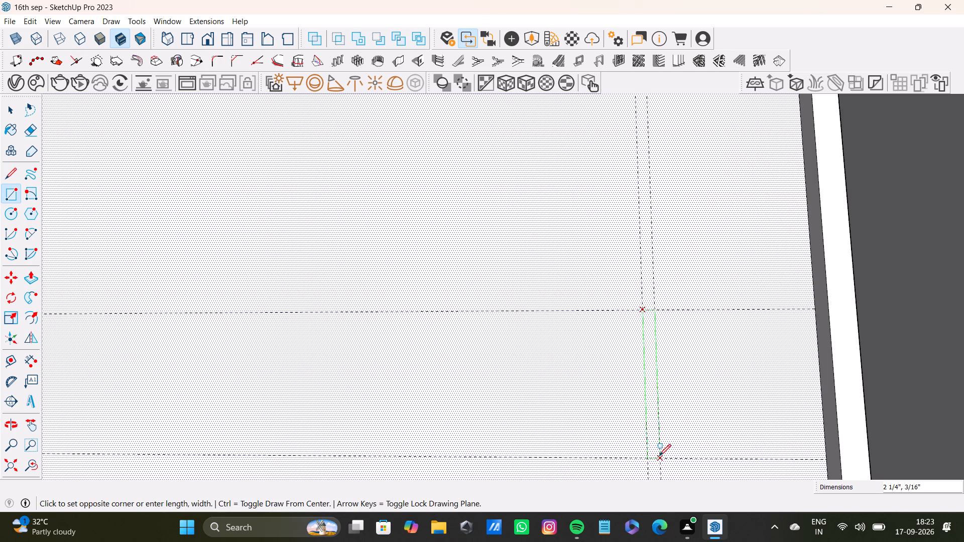
left_click(659, 456)
key("space")
Push/Pull the handle rectangle in the lower-left section outward by about 3/16".
scroll(623, 424, "down", 9)
middle_click_drag(597, 420, 717, 386, "shift")
scroll(176, 393, "down", 3)
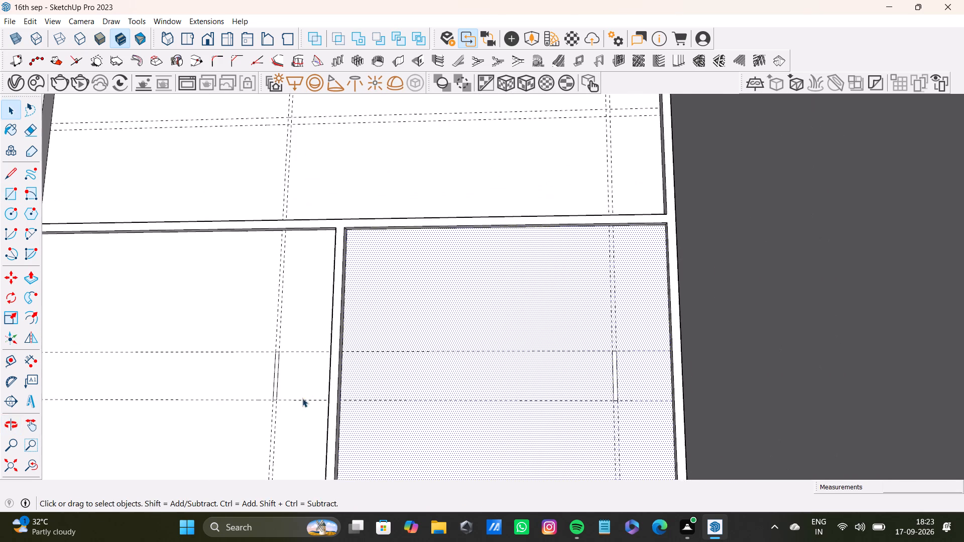
middle_click_drag(302, 398, 570, 352, "shift")
scroll(497, 343, "up", 8)
middle_click_drag(530, 307, 533, 408)
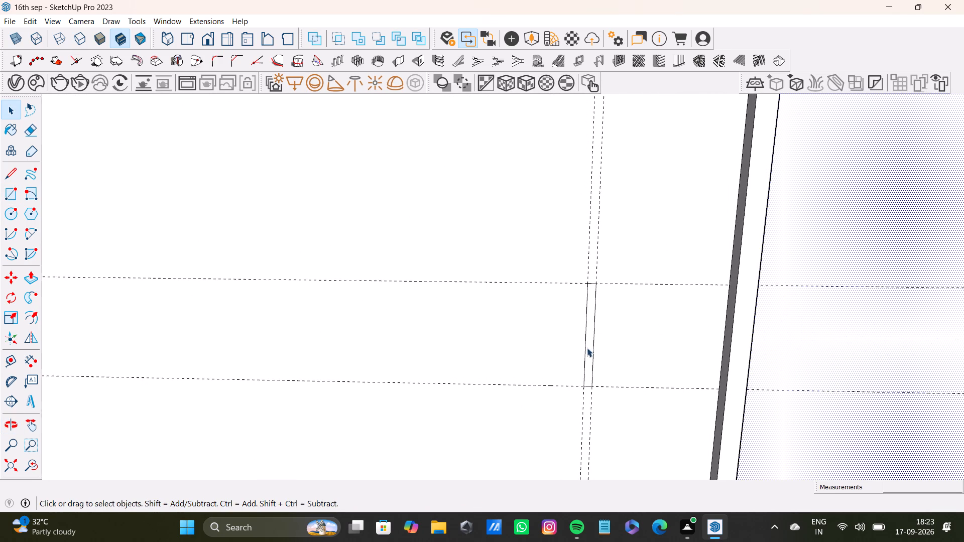
left_click(587, 348)
left_click(588, 355)
key("p")
left_click(589, 355)
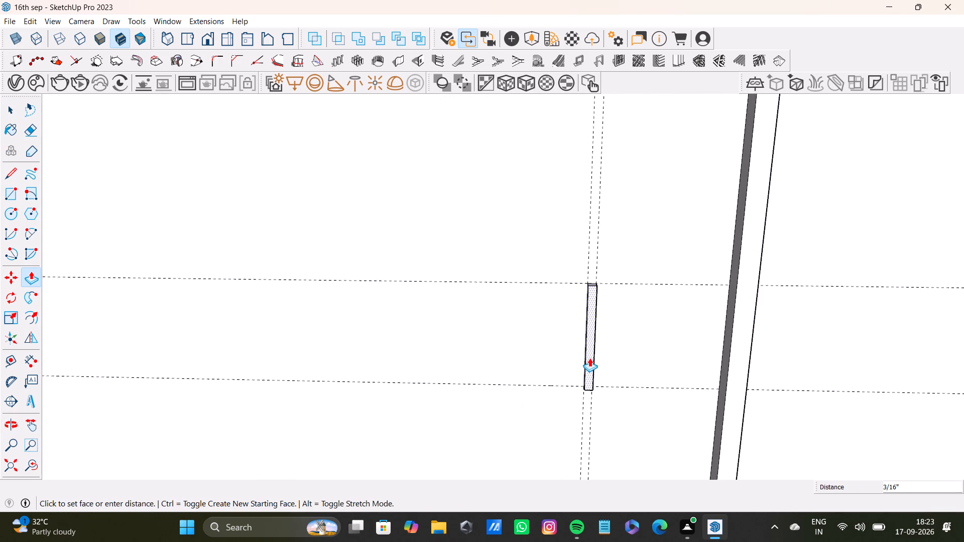
Push/Pull the handle rectangle in the lower-right section outward into a thin raised handle.
scroll(590, 358, "down", 13)
middle_click_drag(638, 343, 459, 339, "shift")
scroll(563, 345, "up", 5)
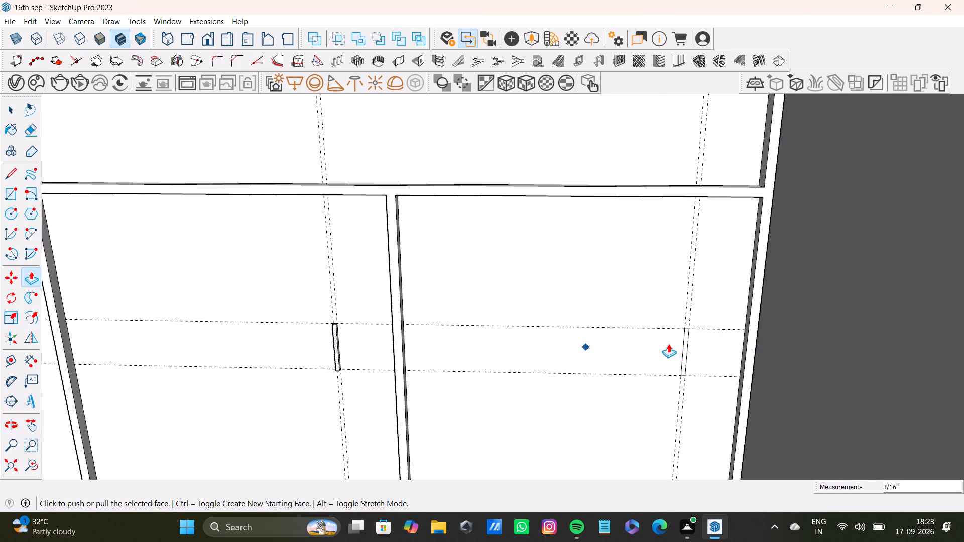
scroll(668, 344, "up", 7)
key("space")
left_click(690, 349)
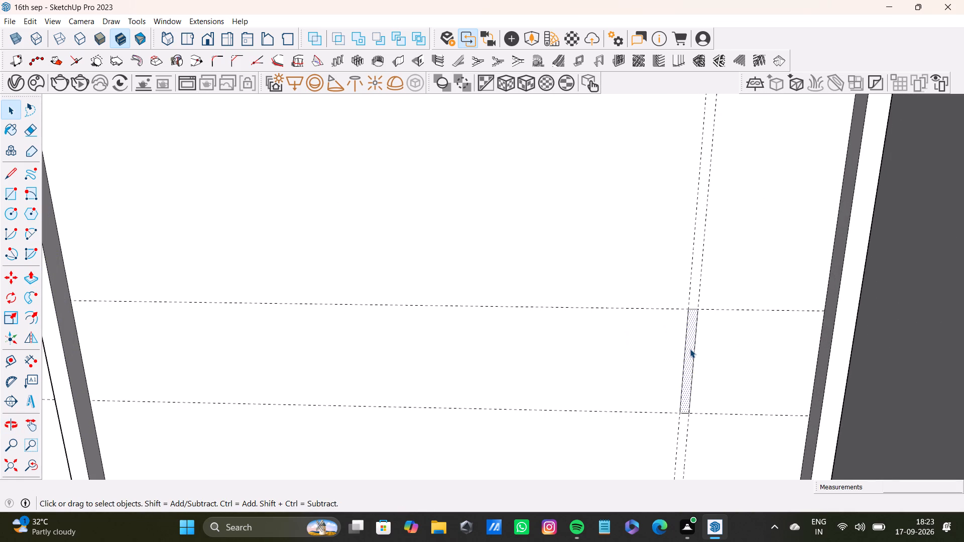
key("p")
left_click_drag(690, 349, 692, 355)
key("space")
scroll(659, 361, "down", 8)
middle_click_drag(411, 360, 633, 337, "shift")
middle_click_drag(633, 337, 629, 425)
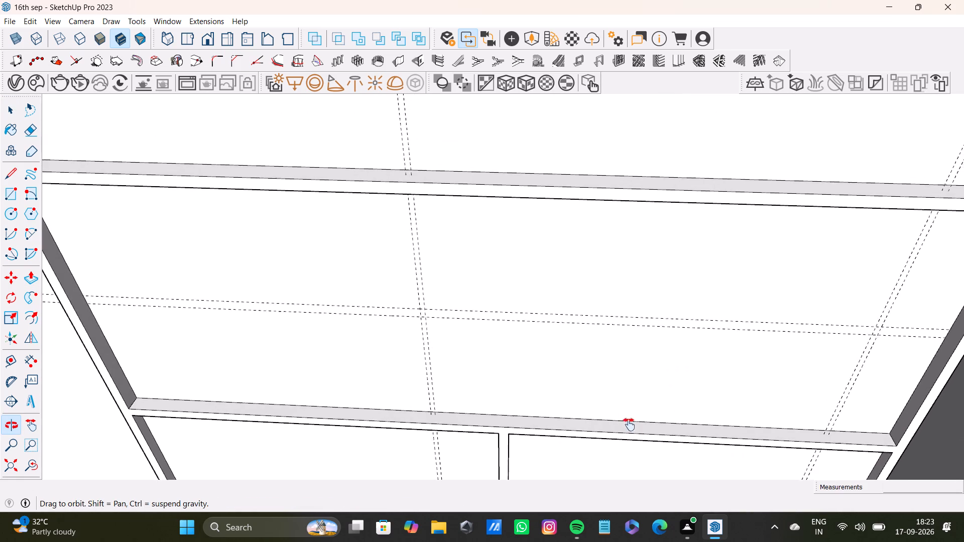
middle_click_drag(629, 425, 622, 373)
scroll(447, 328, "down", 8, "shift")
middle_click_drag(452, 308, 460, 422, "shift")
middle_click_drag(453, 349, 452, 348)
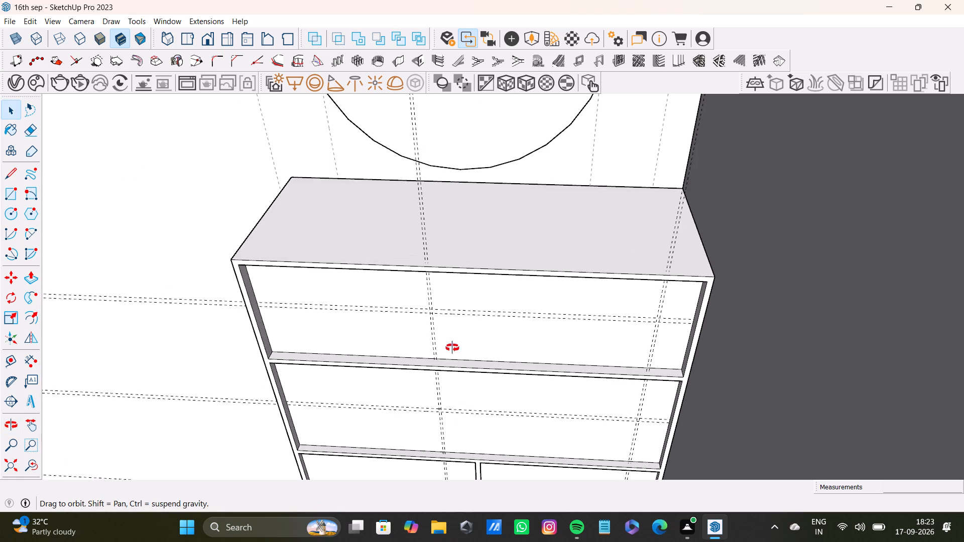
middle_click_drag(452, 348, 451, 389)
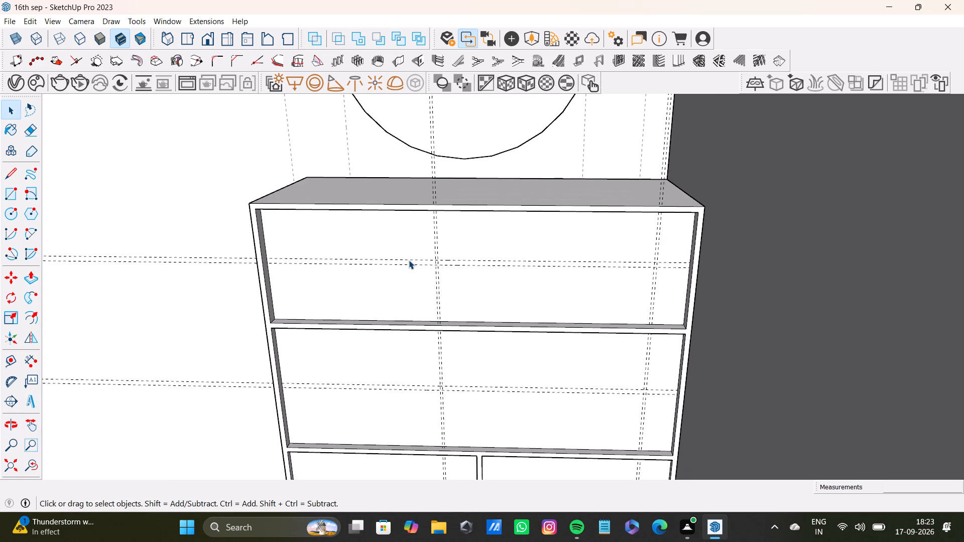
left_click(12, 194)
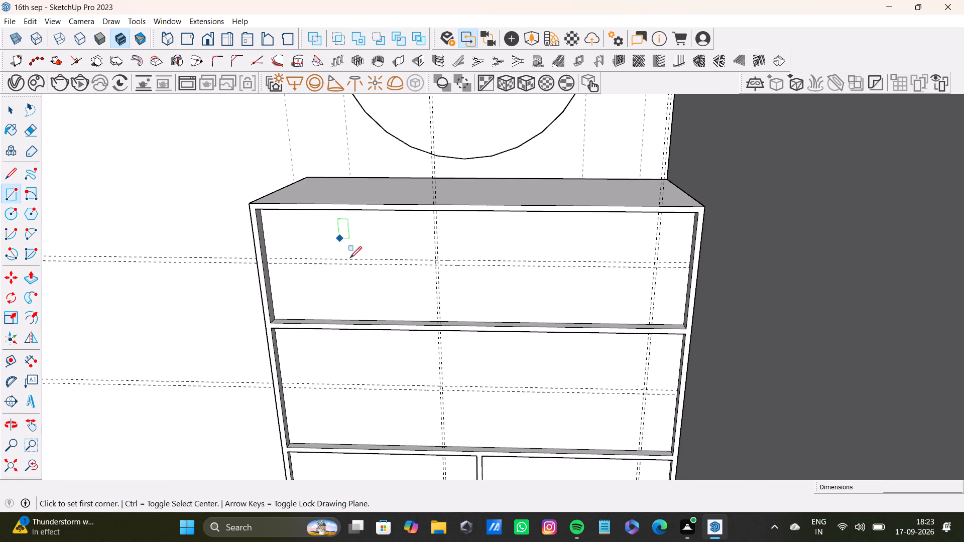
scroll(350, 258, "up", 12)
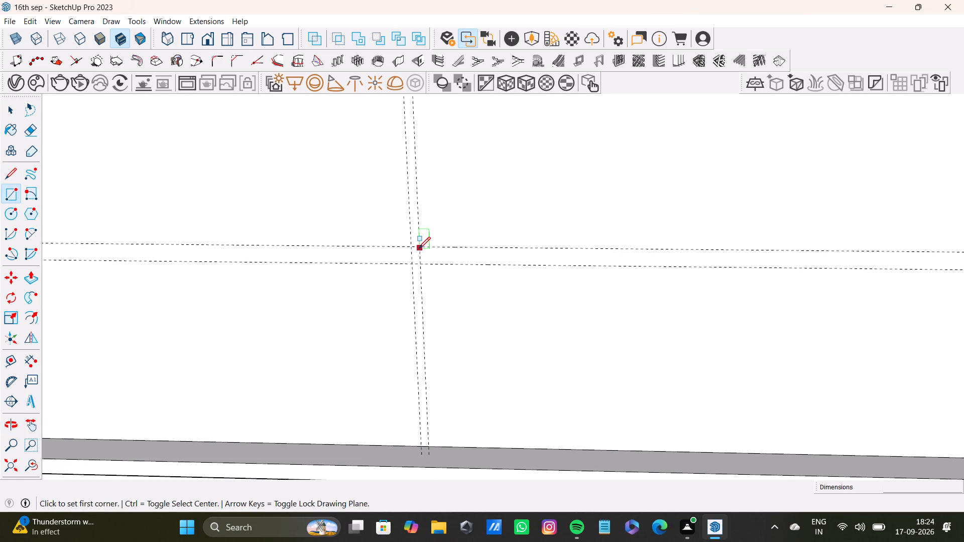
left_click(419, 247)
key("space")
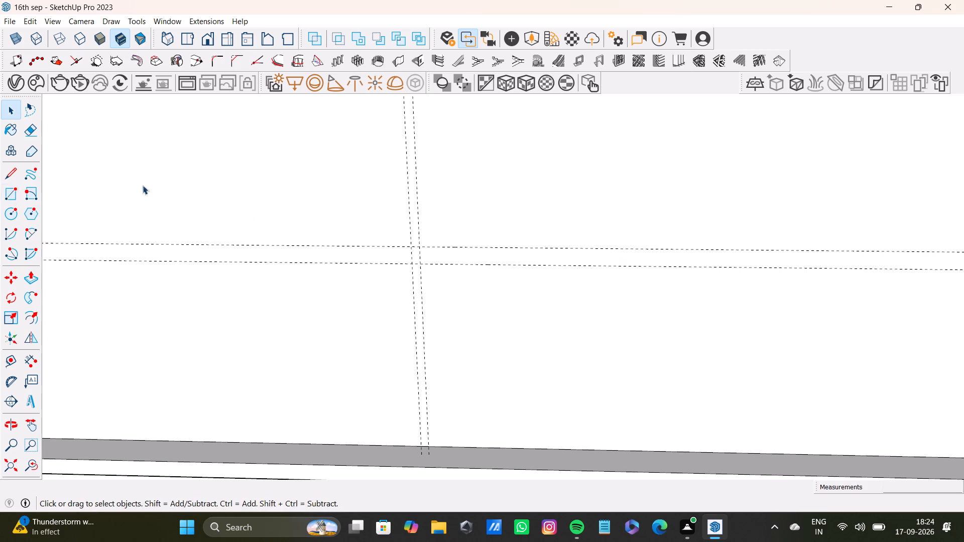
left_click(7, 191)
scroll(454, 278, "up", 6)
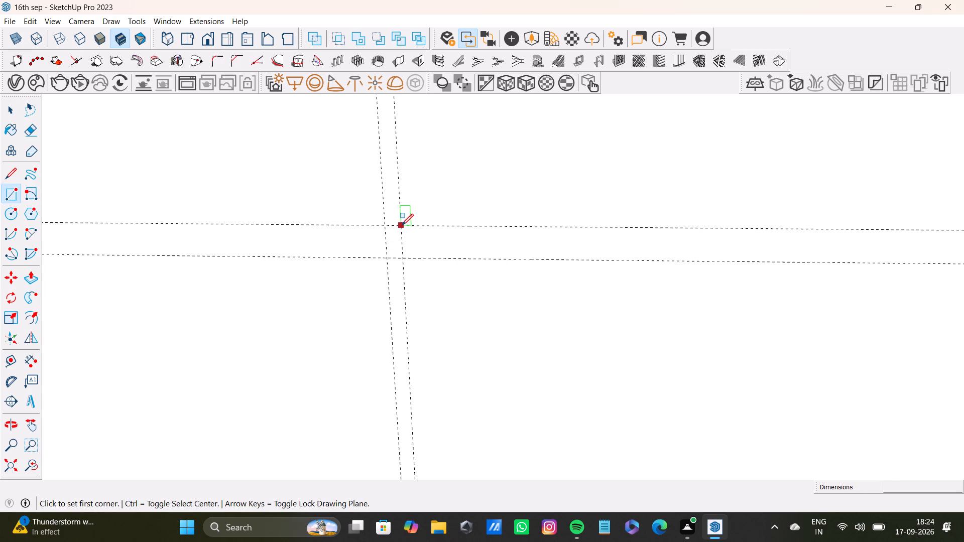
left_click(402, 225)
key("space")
Draw a narrow horizontal handle rectangle between the paired horizontal guides in the top section, starting just right of the central vertical guides.
middle_click_drag(475, 255, 169, 363)
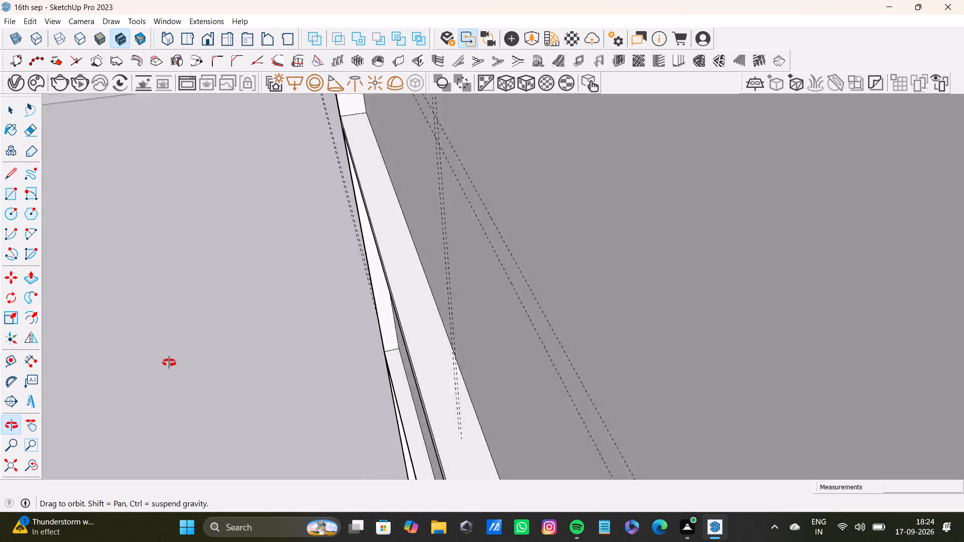
middle_click_drag(169, 363, 474, 239)
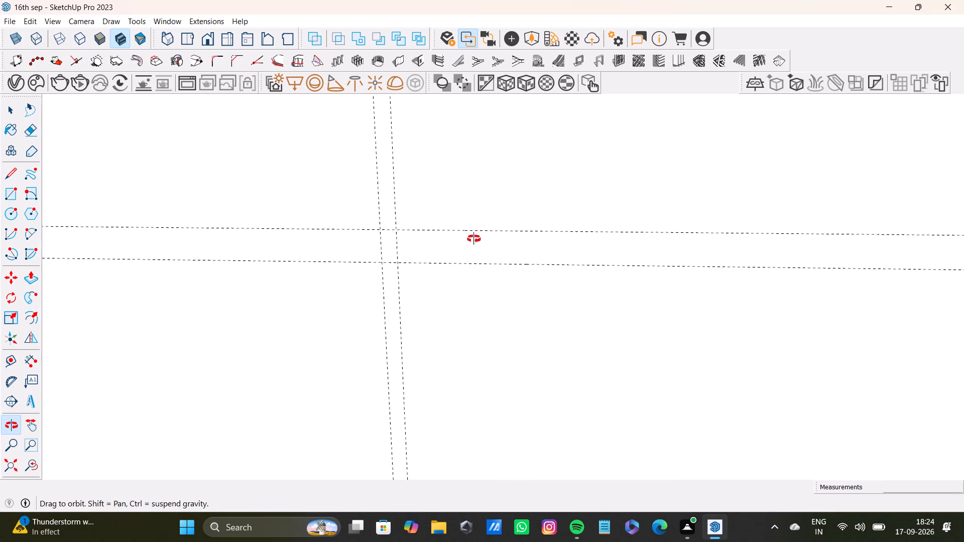
middle_click_drag(474, 239, 465, 224)
left_click(7, 192)
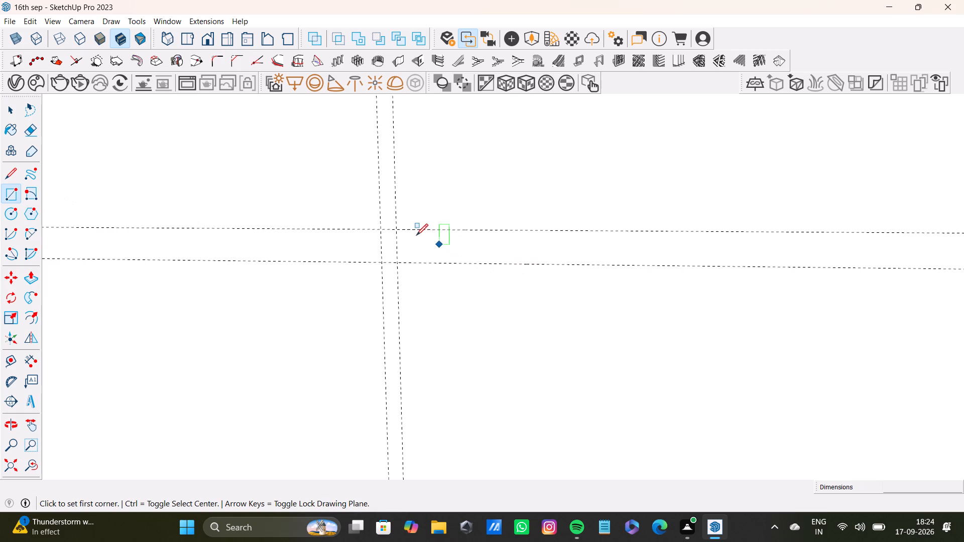
left_click(411, 230)
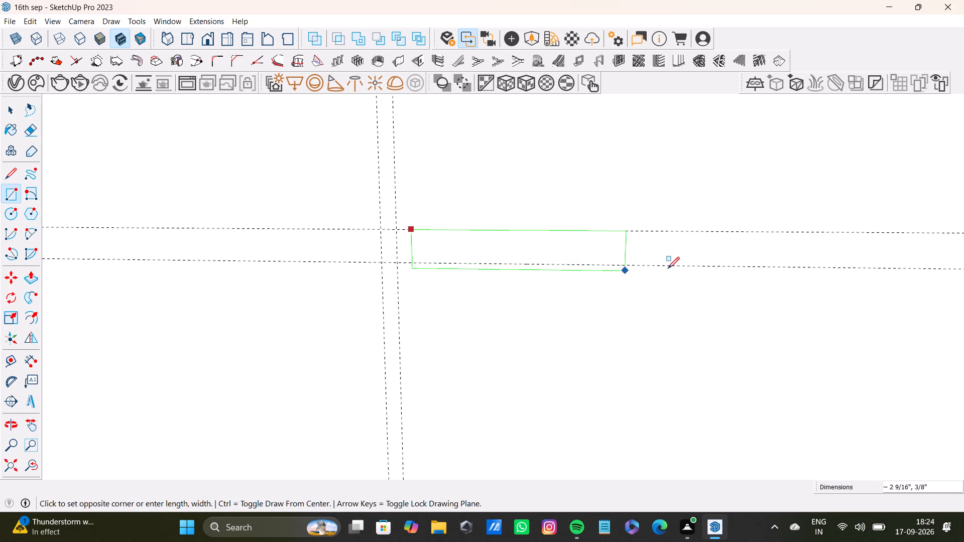
left_click(752, 268)
Draw a matching narrow horizontal handle rectangle between the paired guides in the middle section, just right of the central vertical guides.
scroll(425, 298, "down", 12)
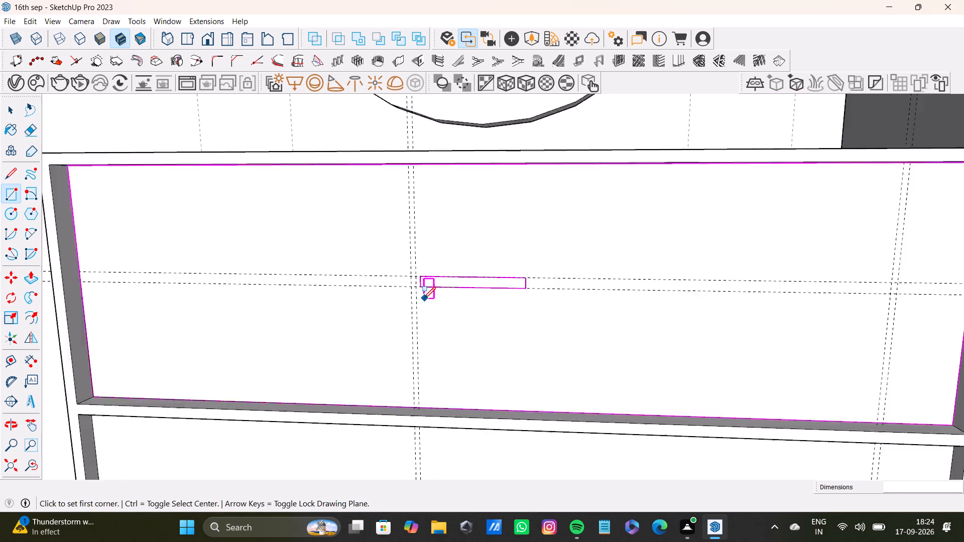
scroll(424, 299, "down", 5)
middle_click_drag(455, 338, 444, 207, "shift")
scroll(405, 318, "up", 11, "shift")
scroll(428, 344, "up", 1)
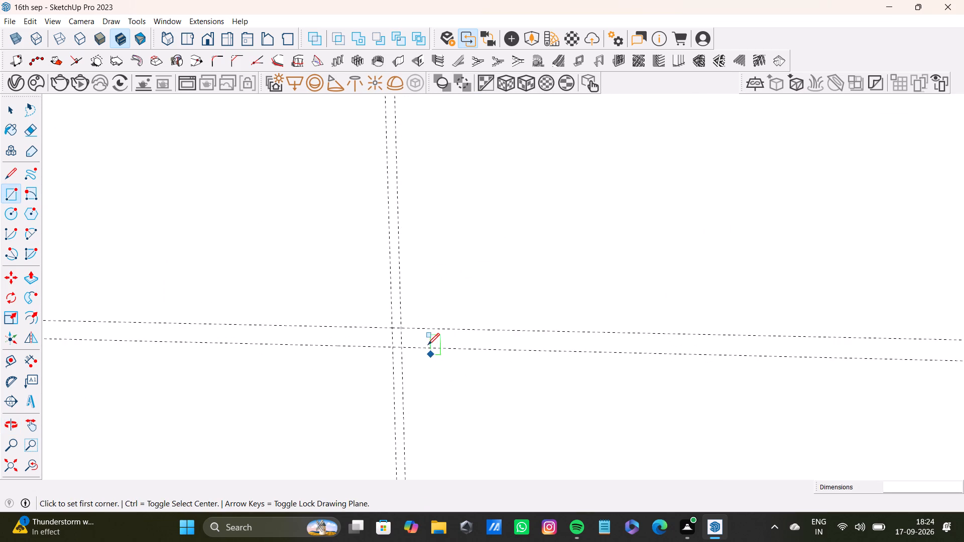
scroll(428, 345, "up", 1)
left_click(418, 323)
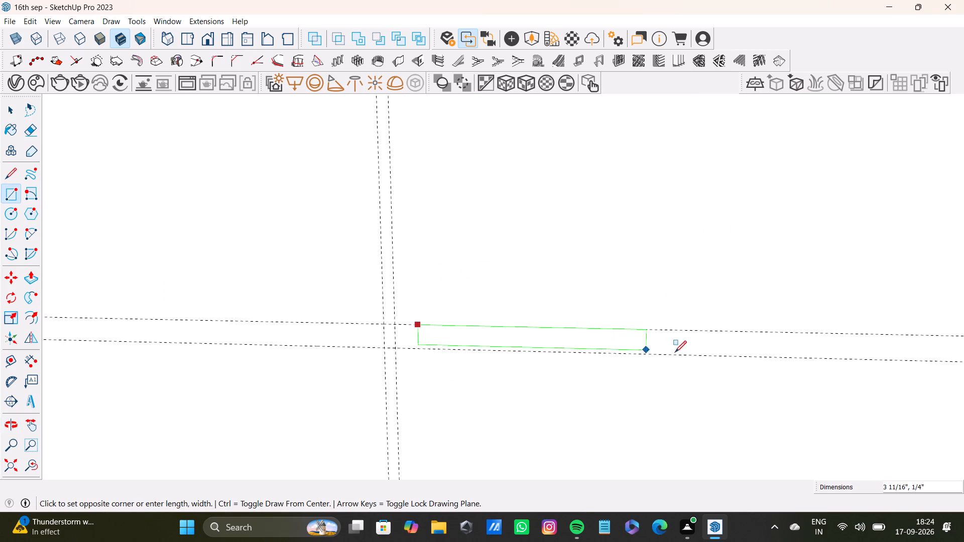
left_click(685, 358)
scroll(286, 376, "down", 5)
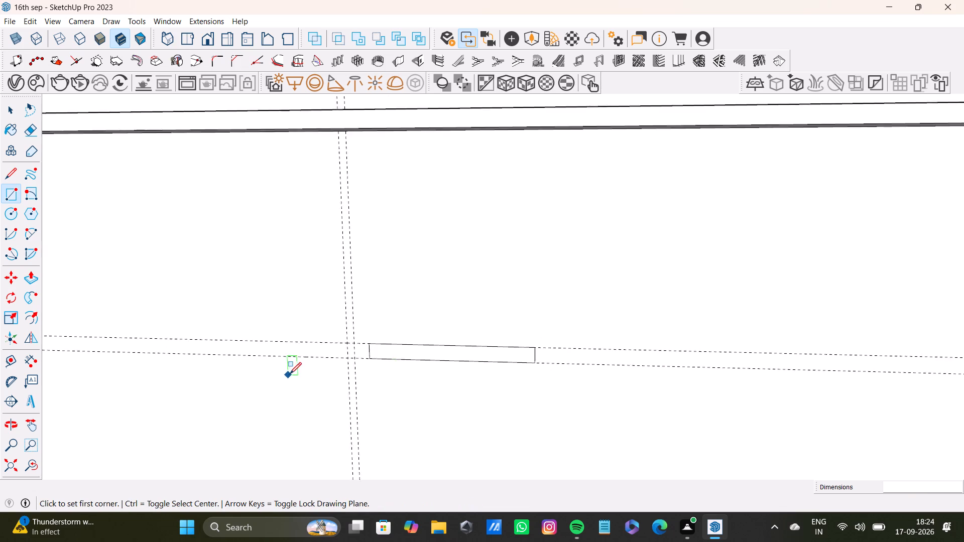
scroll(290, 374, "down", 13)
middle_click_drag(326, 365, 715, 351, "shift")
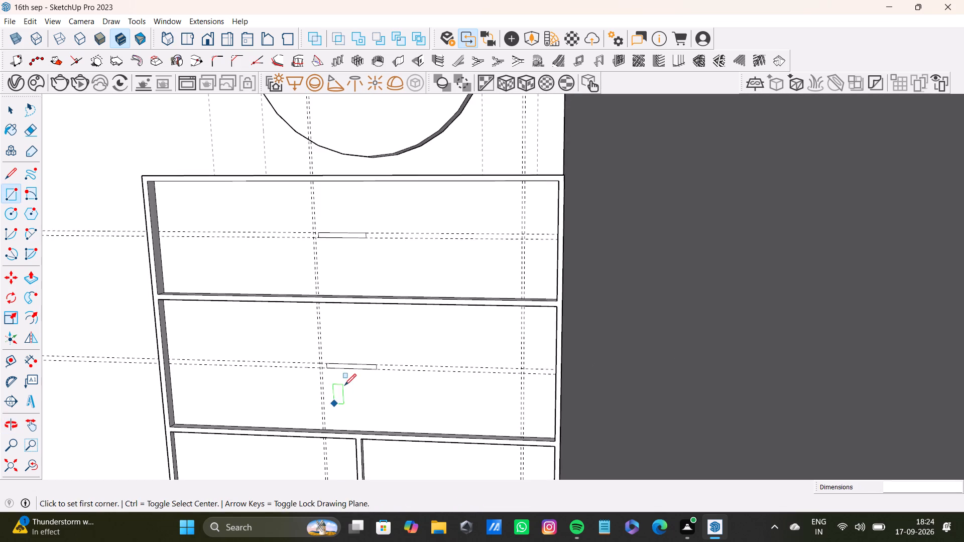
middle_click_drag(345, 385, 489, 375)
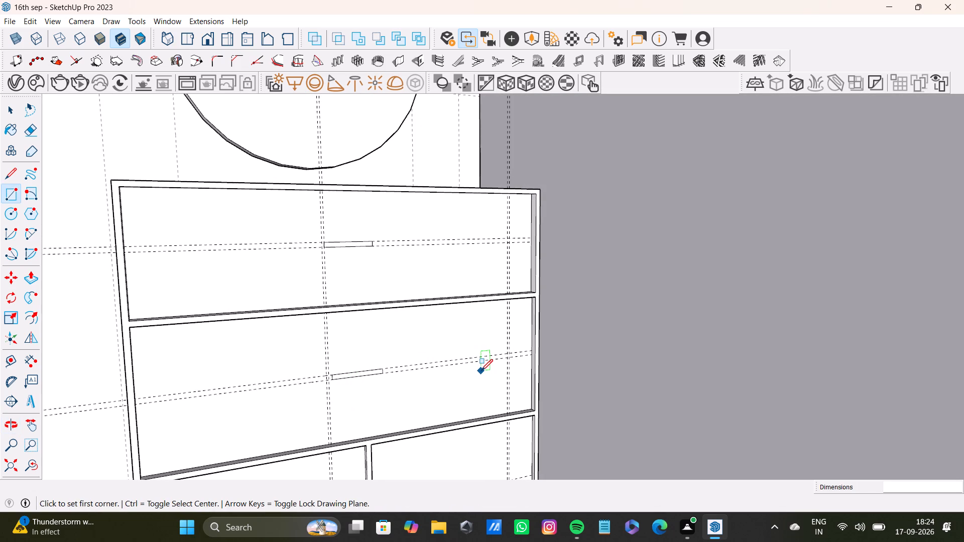
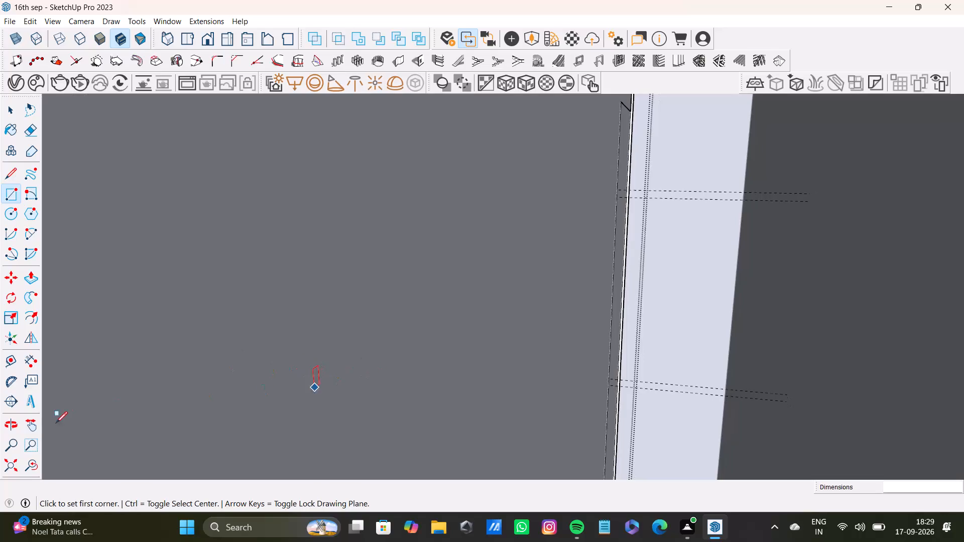
Push/Pull the handle rectangle in the middle section outward by 1/4" into a raised handle.
left_click_drag(28, 473, 28, 468)
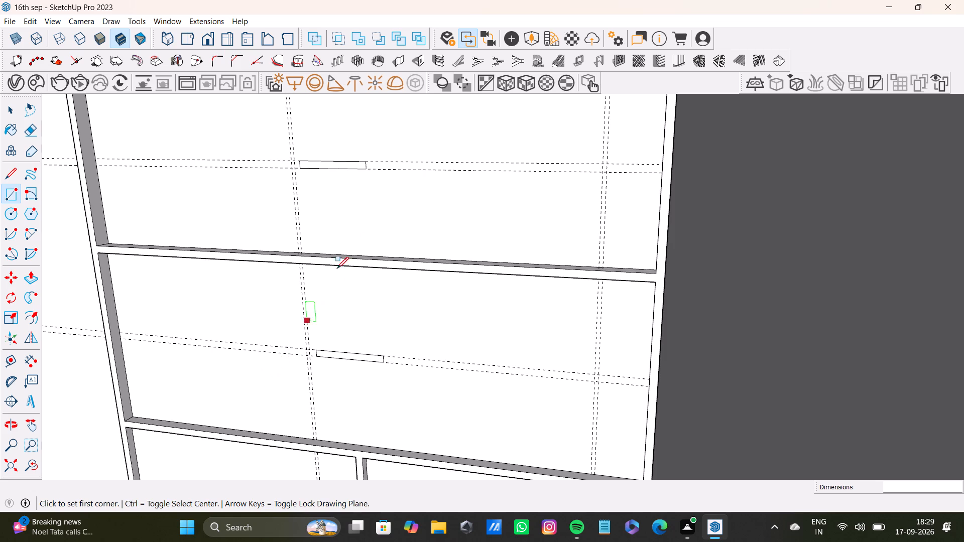
scroll(284, 330, "down", 4)
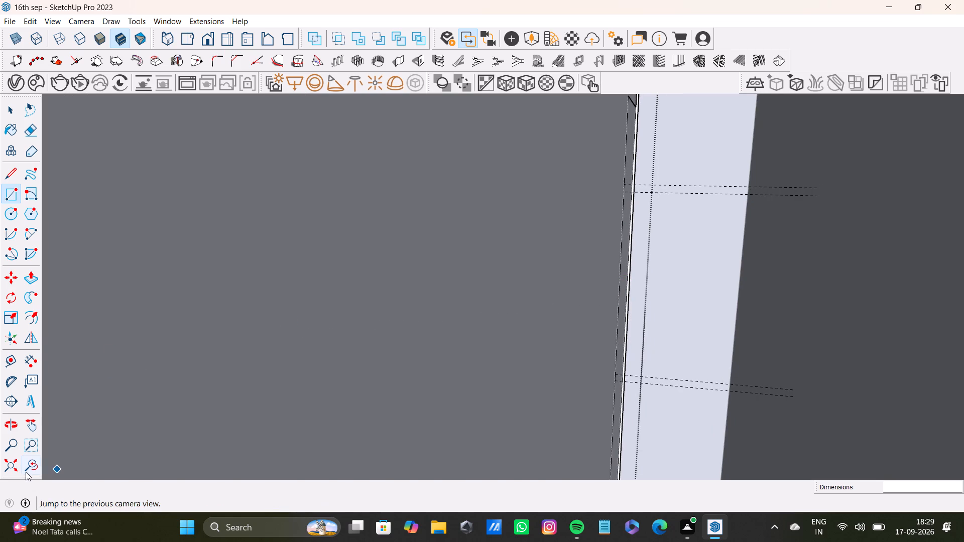
left_click(26, 472)
middle_click_drag(280, 324, 485, 330, "shift")
scroll(513, 339, "up", 3)
middle_click_drag(544, 343, 547, 342)
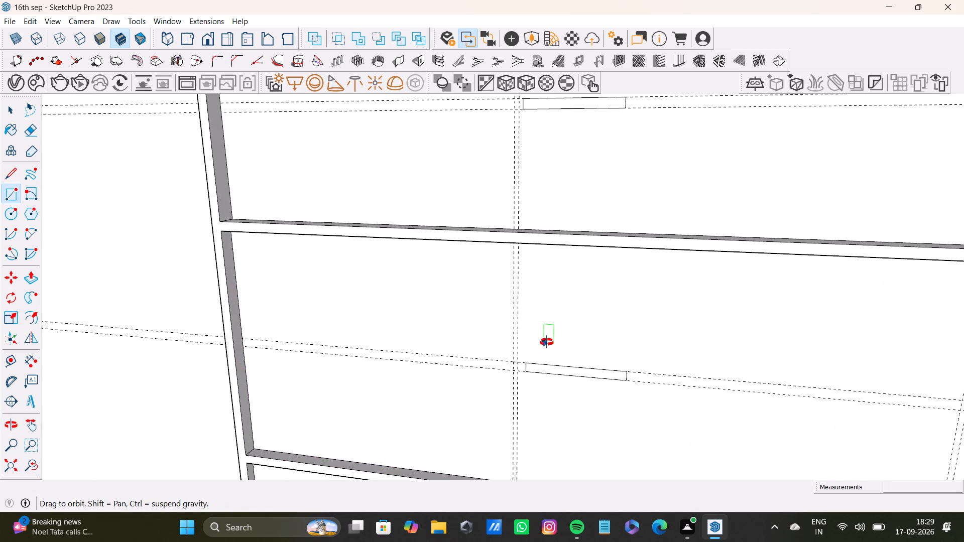
middle_click_drag(547, 342, 581, 336)
scroll(546, 362, "up", 3)
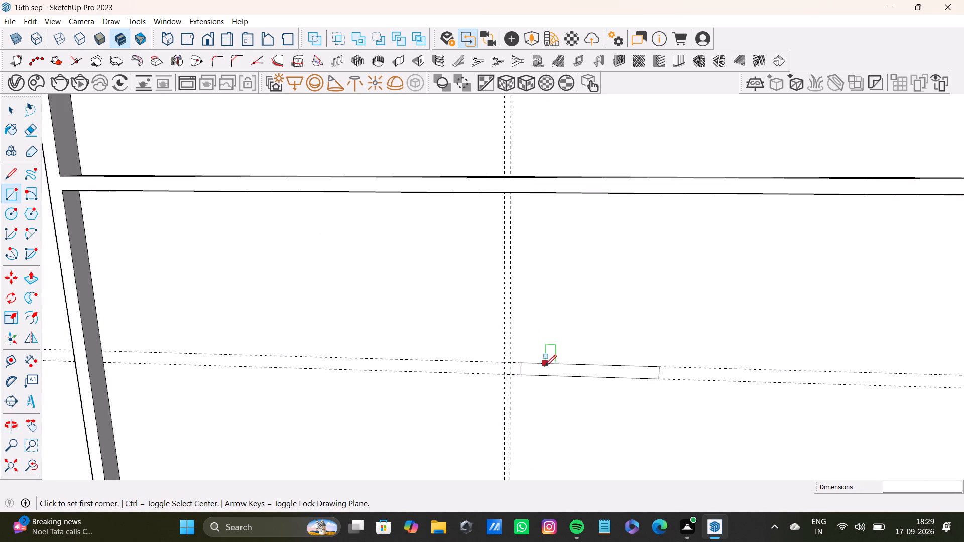
key("space")
left_click(544, 374)
left_click(546, 369)
key("p")
left_click(546, 368)
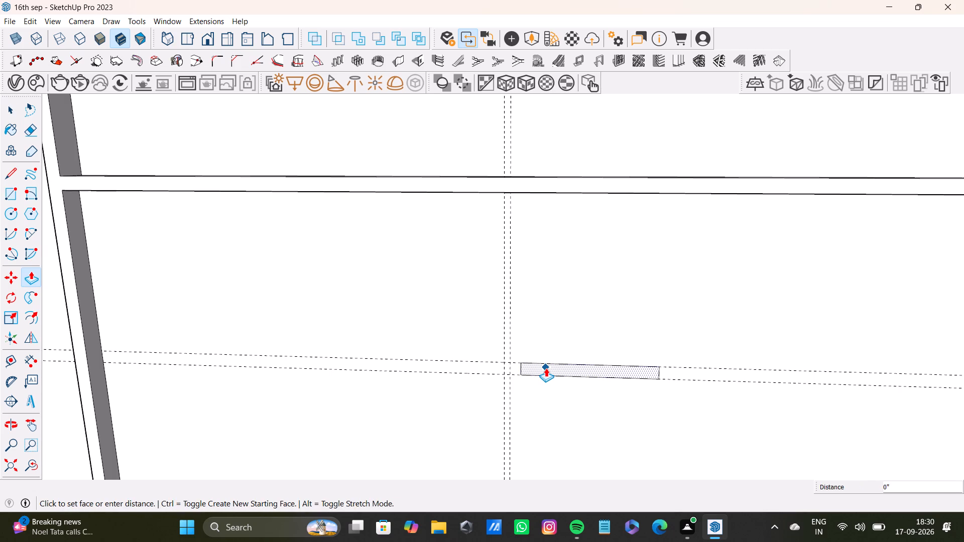
scroll(536, 351, "down", 5)
scroll(531, 373, "up", 7)
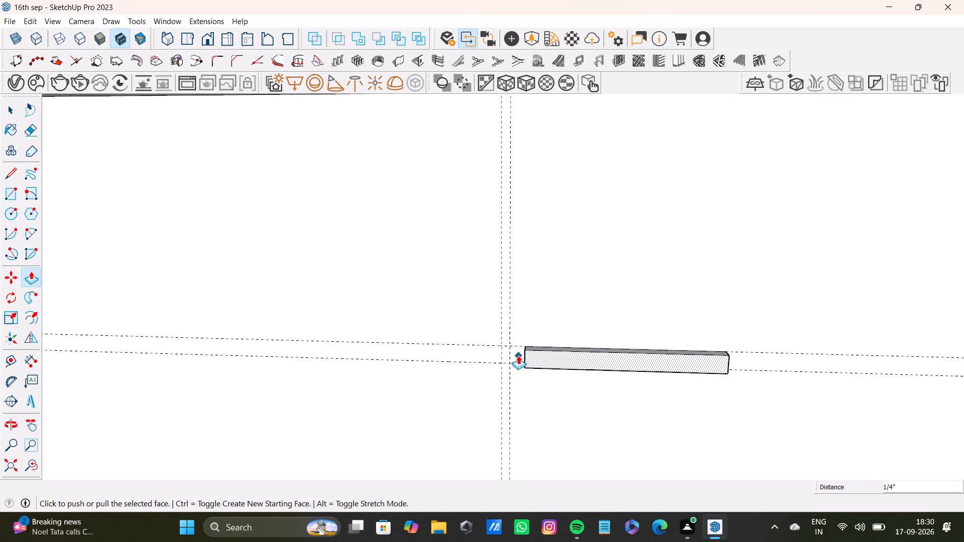
scroll(518, 355, "up", 5)
middle_click_drag(561, 353, 666, 350)
scroll(391, 380, "up", 3)
Push/Pull the middle handle's end face sideways to meet the nearest central vertical guide.
key("space")
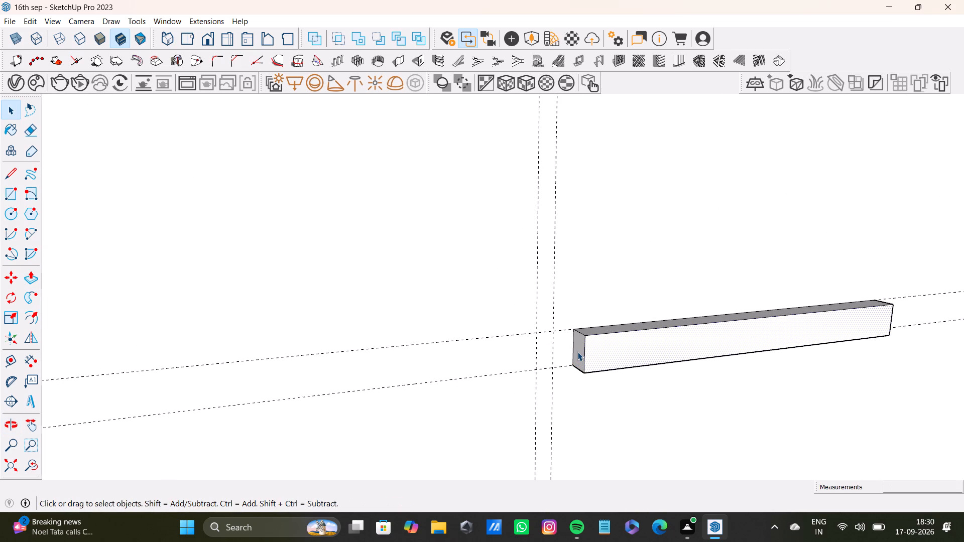
left_click(577, 352)
key("p")
left_click_drag(577, 352, 554, 353)
middle_click_drag(578, 361, 467, 358)
Push/Pull the handle rectangle in the top section outward into a thin raised handle.
scroll(515, 370, "down", 9)
middle_click_drag(569, 278, 559, 287, "shift")
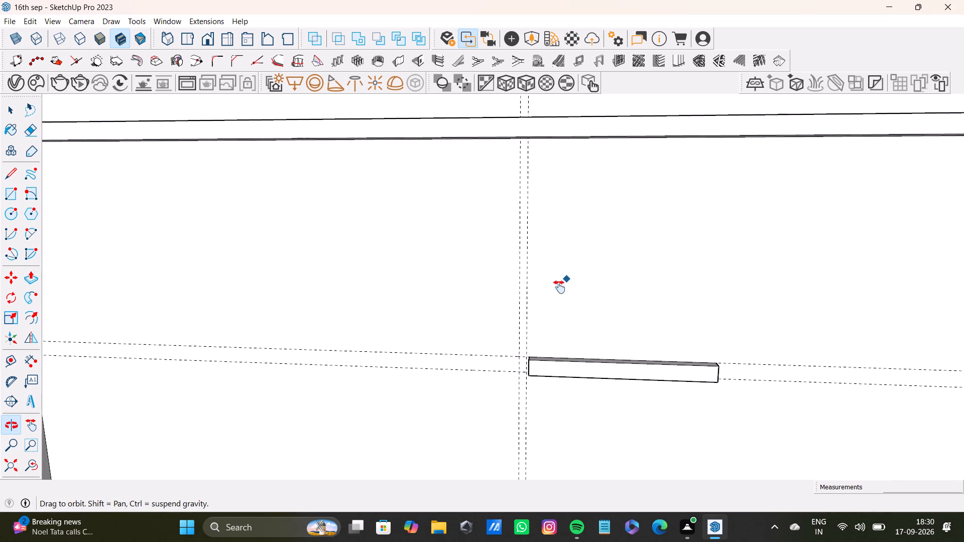
middle_click_drag(559, 287, 494, 411, "shift")
scroll(508, 331, "down", 8)
middle_click_drag(511, 314, 498, 385, "shift")
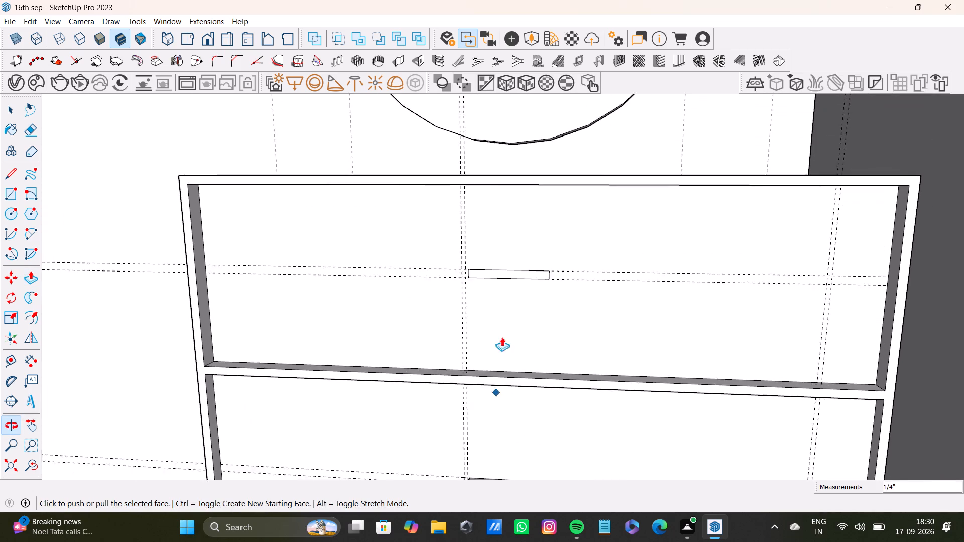
scroll(504, 302, "up", 7)
key("space")
left_click(485, 250)
key("p")
left_click_drag(485, 250, 485, 256)
key("space")
Close the open group that holds the feature wall and box unit.
scroll(460, 300, "down", 13)
middle_click_drag(463, 357, 464, 377)
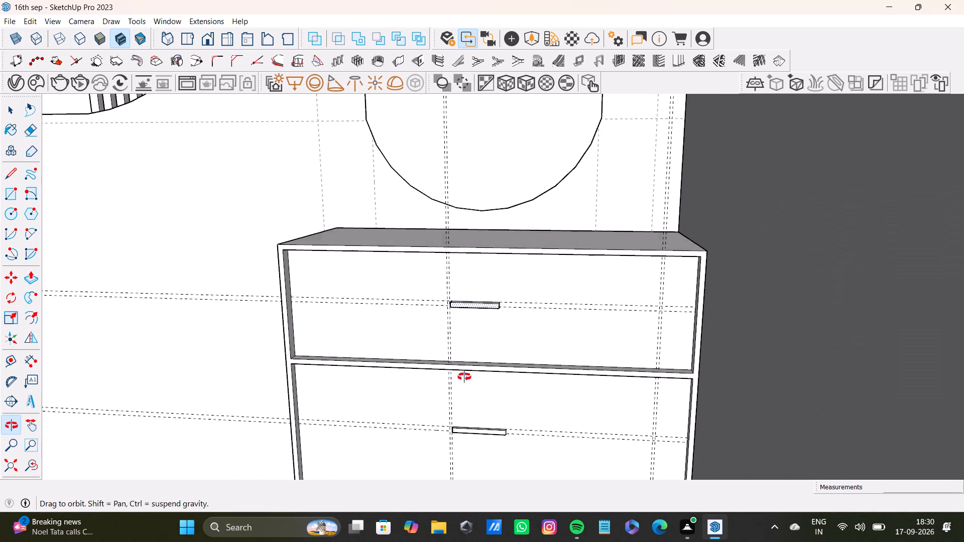
middle_click_drag(464, 377, 476, 349)
scroll(477, 349, "down", 9)
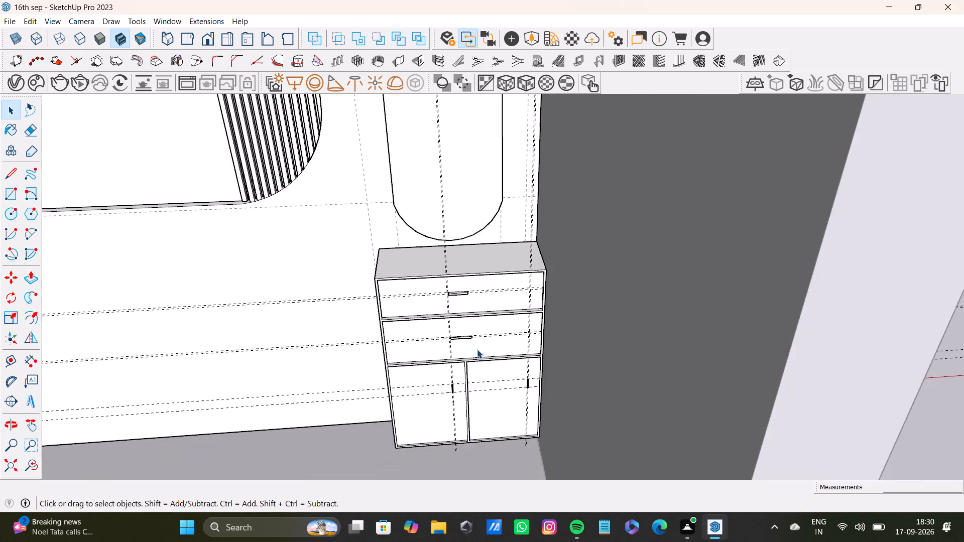
middle_click_drag(476, 350, 547, 321)
scroll(543, 352, "up", 3)
scroll(540, 353, "down", 12)
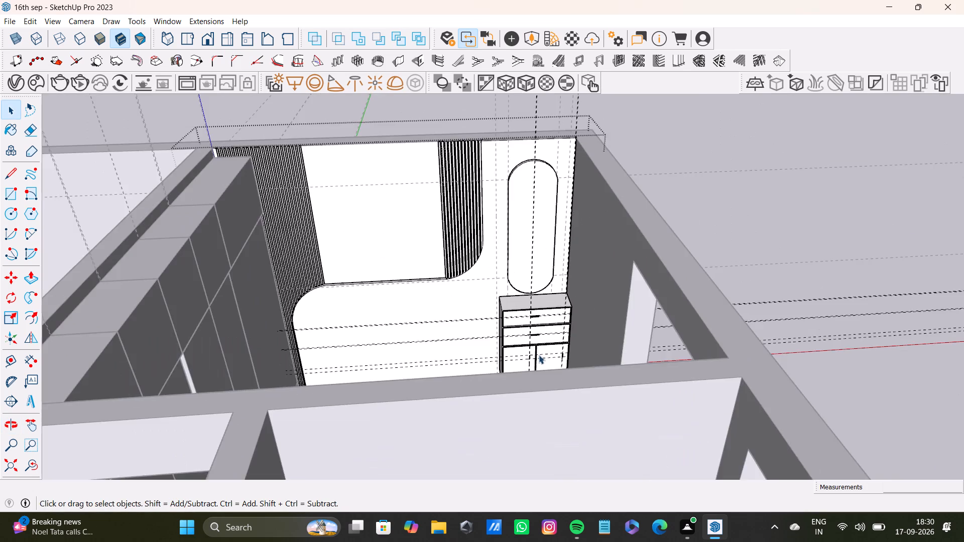
middle_click_drag(539, 355, 636, 334, "shift")
key("space")
scroll(472, 237, "down", 6)
left_click(778, 134)
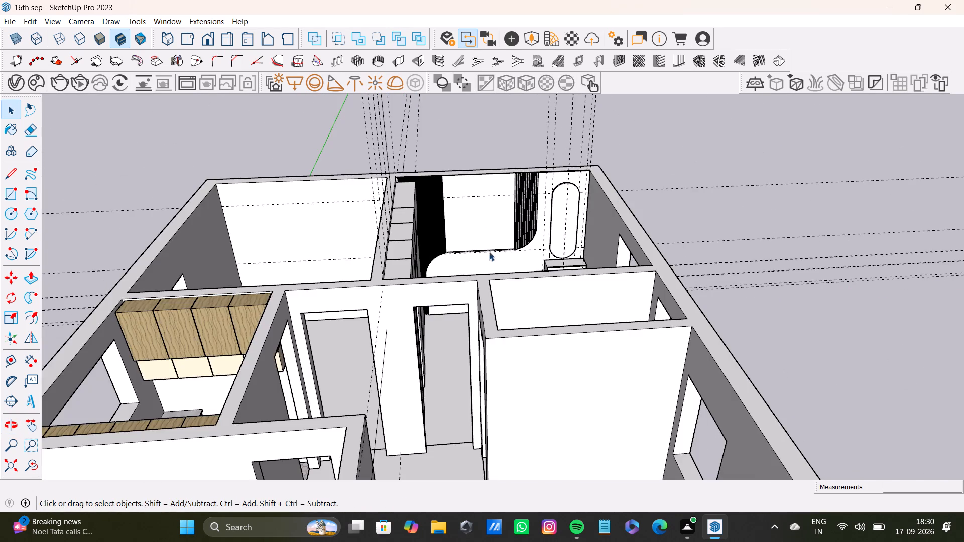
Delete all guide lines in the model.
scroll(489, 251, "up", 7)
middle_click_drag(486, 274, 419, 396)
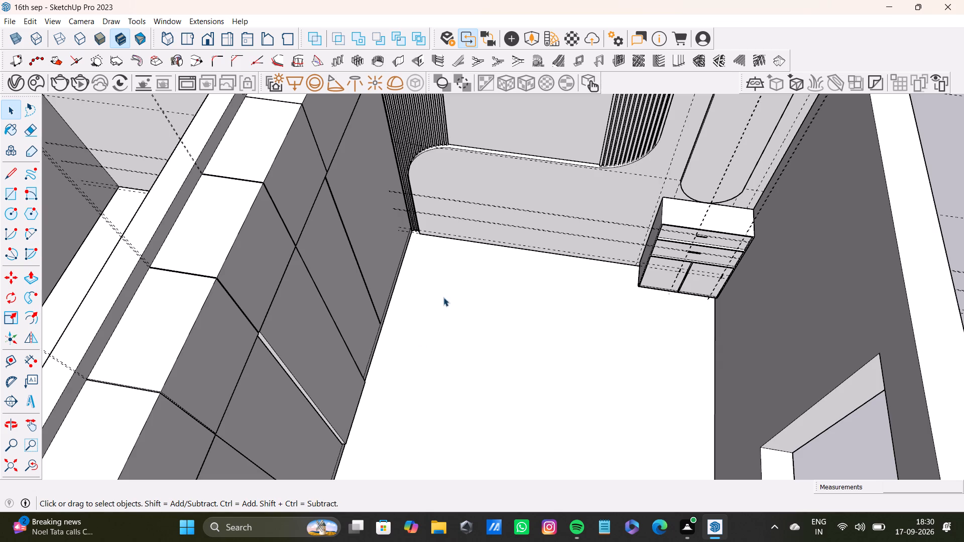
scroll(464, 333, "down", 7)
middle_click_drag(465, 349, 466, 302, "shift")
scroll(304, 305, "up", 12)
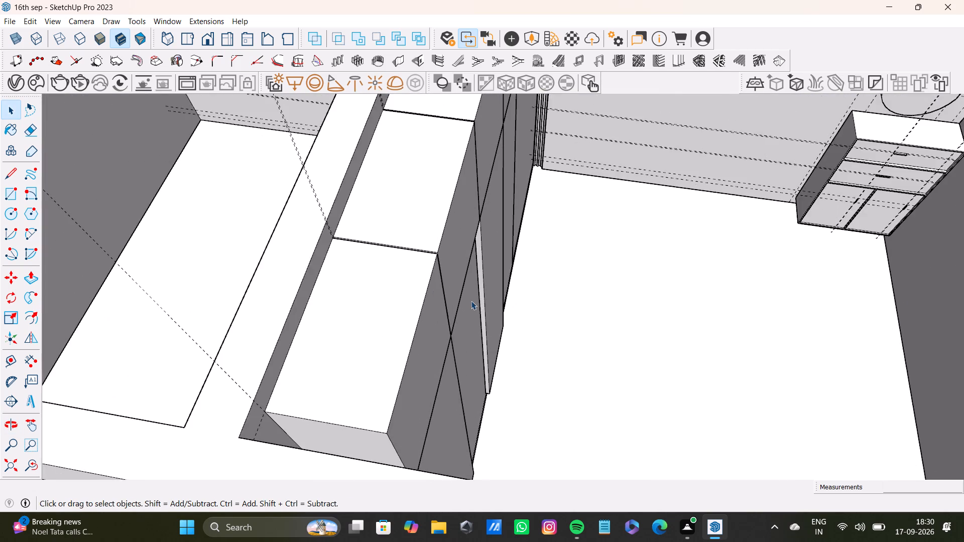
scroll(471, 301, "down", 8)
middle_click_drag(527, 301, 325, 390)
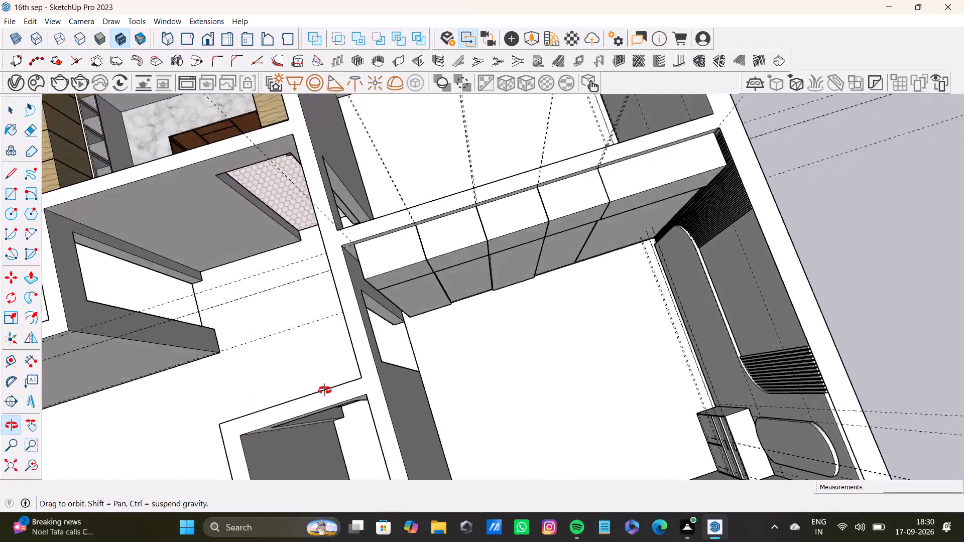
middle_click_drag(325, 390, 575, 322)
scroll(575, 312, "down", 5)
middle_click_drag(575, 312, 497, 342, "shift")
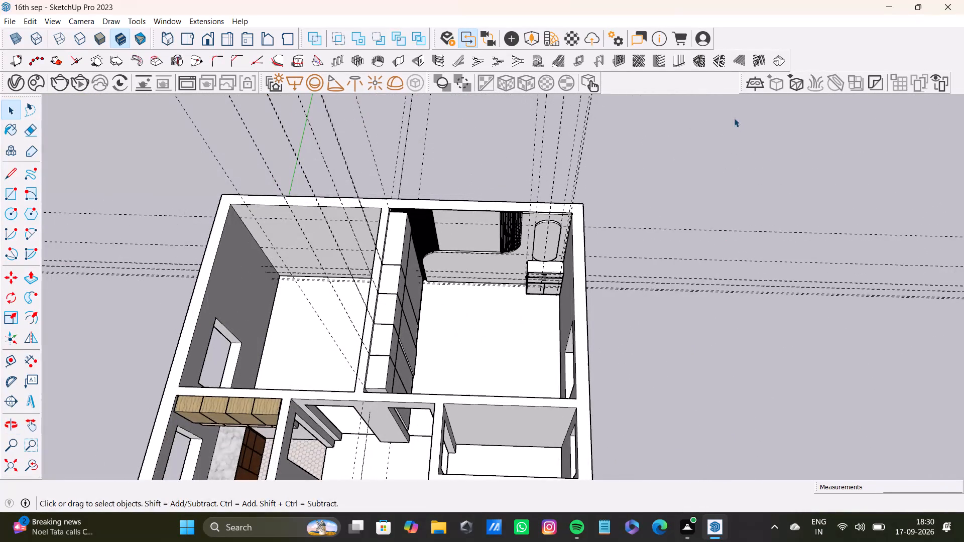
left_click(706, 161)
left_click(33, 24)
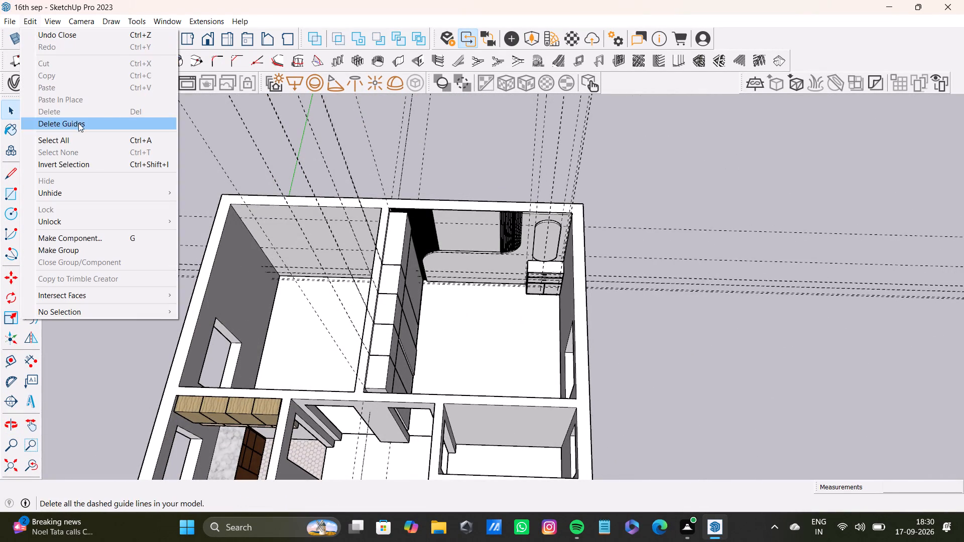
left_click(78, 122)
Select the top and front faces of the first three upper compartments of the storage wall, starting from the end away from the slats.
scroll(412, 243, "up", 11)
middle_click_drag(440, 261, 268, 273)
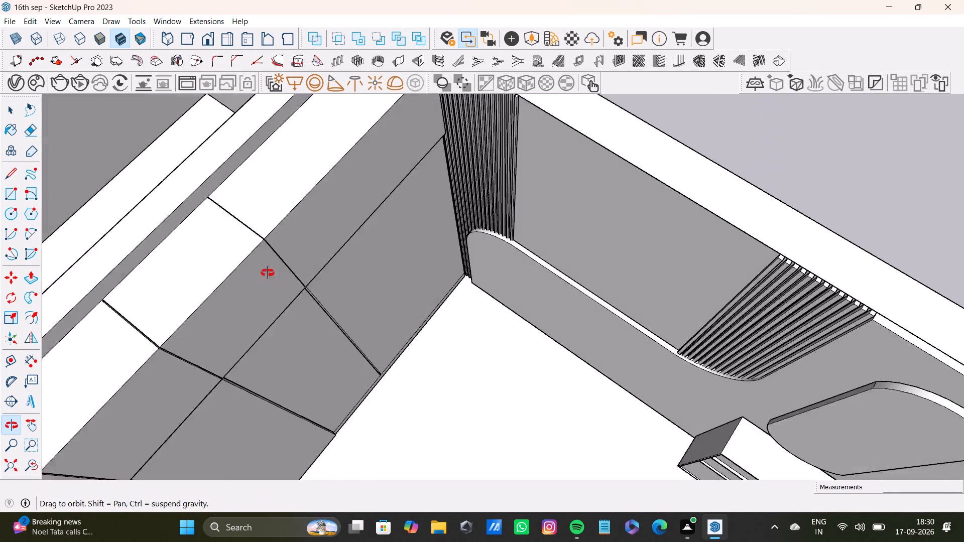
middle_click_drag(268, 273, 265, 263)
scroll(287, 254, "down", 8)
middle_click_drag(298, 257, 554, 245, "shift")
middle_click_drag(635, 274, 416, 221)
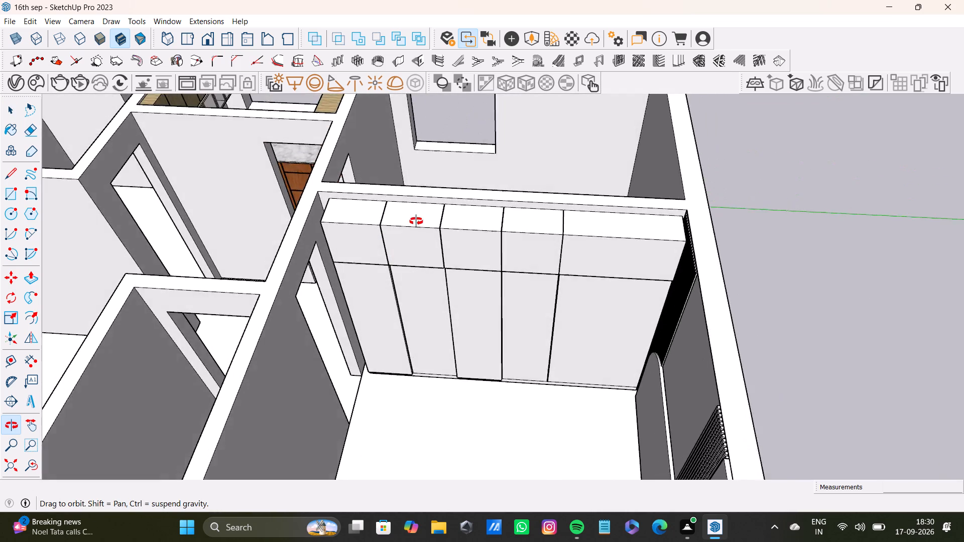
middle_click_drag(416, 221, 423, 212)
scroll(389, 220, "up", 10)
left_click(360, 208, "shift")
left_click(360, 246, "shift")
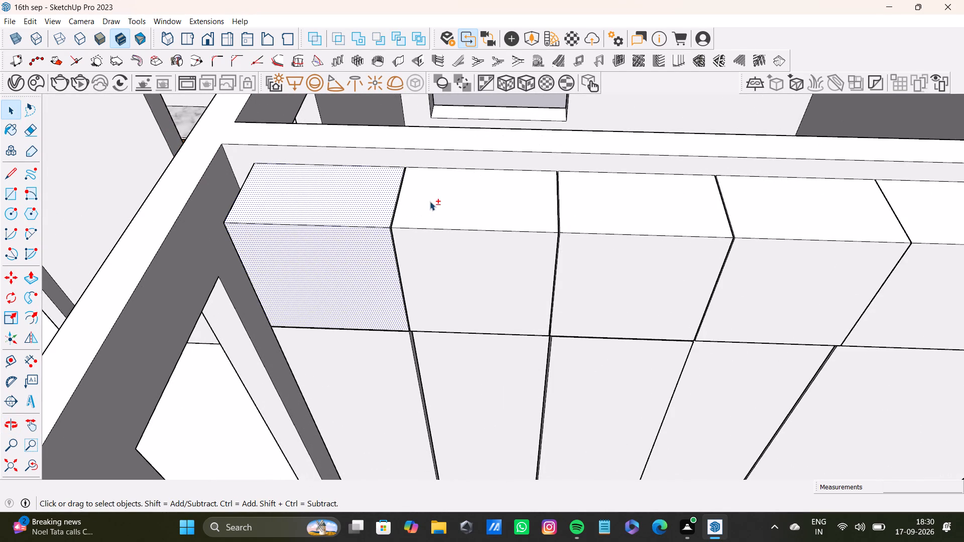
left_click(430, 201, "shift")
left_click_drag(448, 247, 453, 247, "shift")
left_click(614, 221, "shift")
left_click(613, 274, "shift")
left_click(512, 276, "shift")
Add the top and front faces of the two remaining upper compartments nearest the slatted wall to the selection.
middle_click_drag(558, 246, 564, 242, "shift")
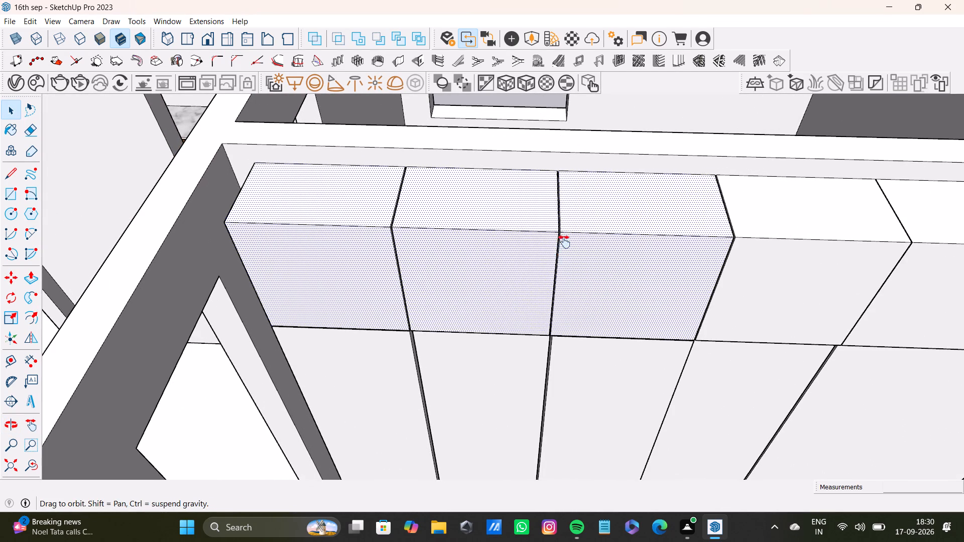
middle_click_drag(564, 242, 345, 235, "shift")
left_click(614, 215, "shift")
left_click(617, 288, "shift")
middle_click_drag(777, 245, 610, 251, "shift")
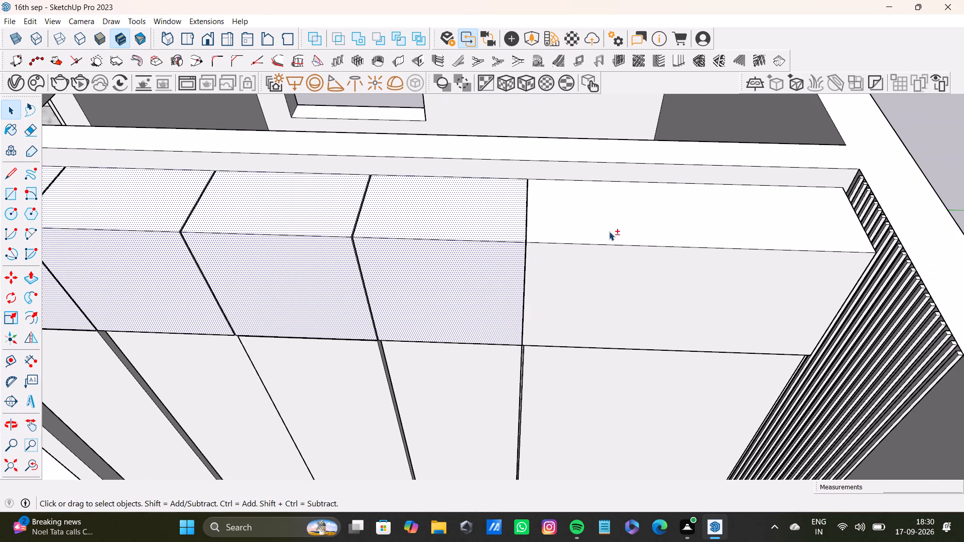
left_click(609, 230, "shift")
left_click(616, 276, "shift")
Add the narrow joint faces between the third, fourth and fifth upper compartments to the selection.
scroll(526, 266, "up", 20, "shift")
scroll(526, 266, "up", 1, "shift")
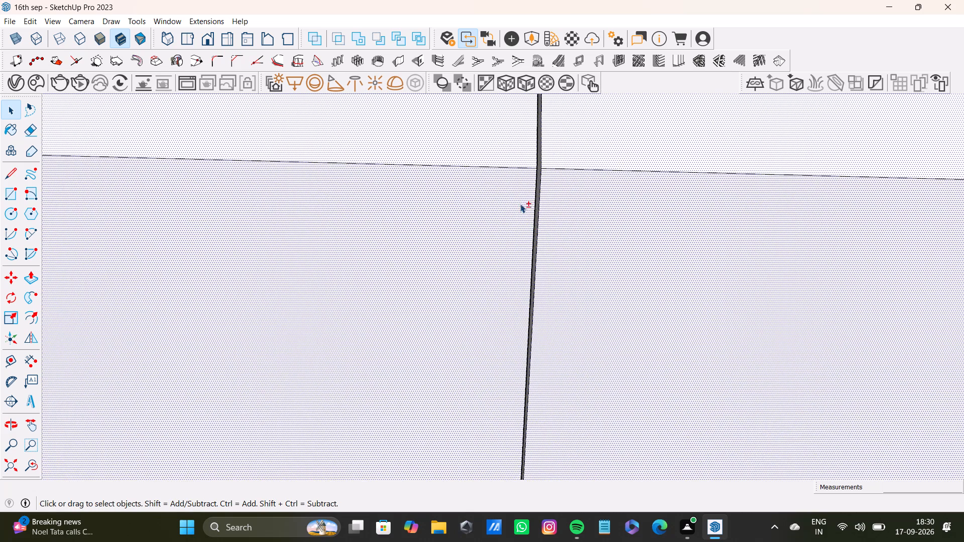
scroll(520, 204, "up", 1, "shift")
middle_click_drag(519, 203, 610, 199)
scroll(506, 150, "up", 8, "shift")
left_click(511, 158, "shift")
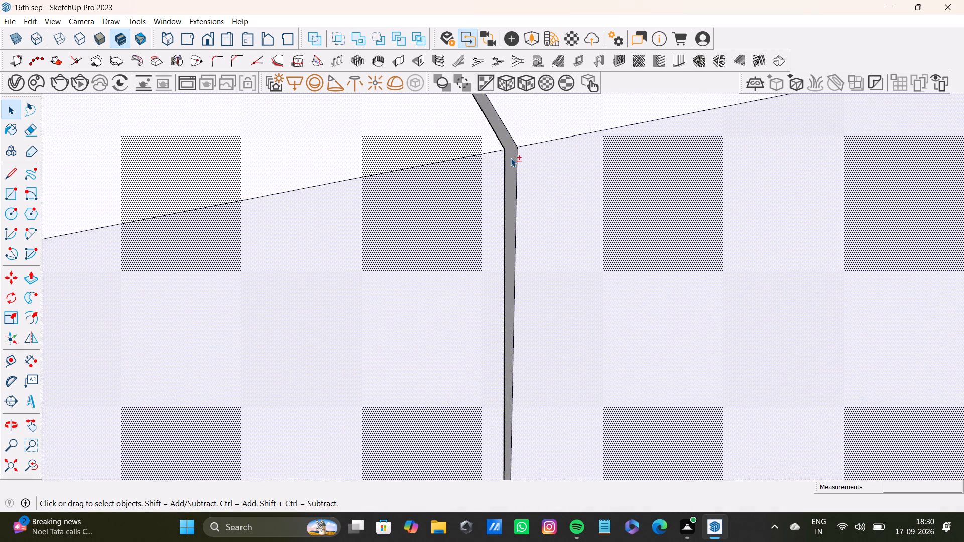
scroll(511, 159, "down", 20, "shift")
scroll(511, 159, "down", 8, "shift")
middle_click_drag(424, 243, 628, 199, "shift")
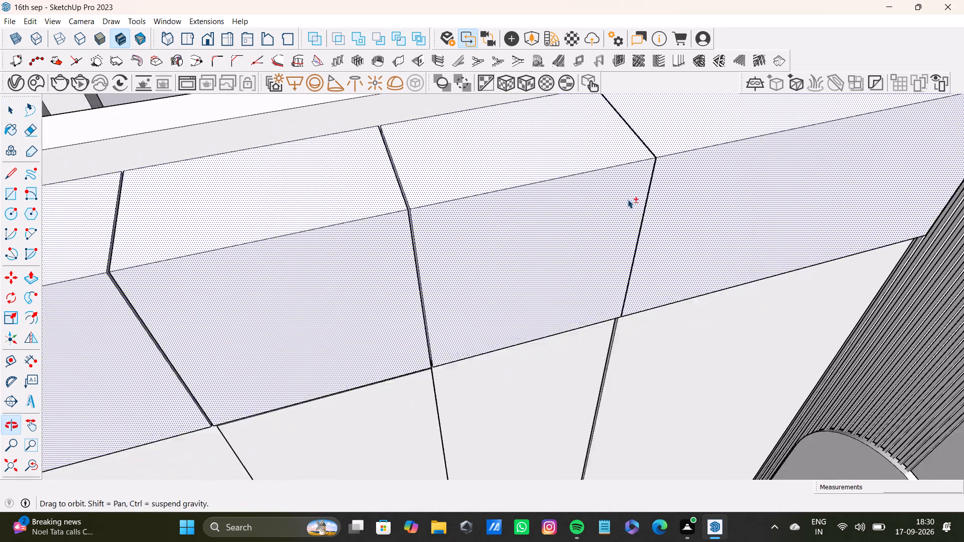
middle_click_drag(628, 199, 631, 202, "shift")
scroll(453, 186, "up", 14, "shift")
left_click(477, 222, "shift")
scroll(477, 221, "down", 19, "shift")
Add the narrow joint faces between the first, second and third upper compartments to the selection.
middle_click_drag(377, 239, 621, 199, "shift")
scroll(449, 206, "up", 9, "shift")
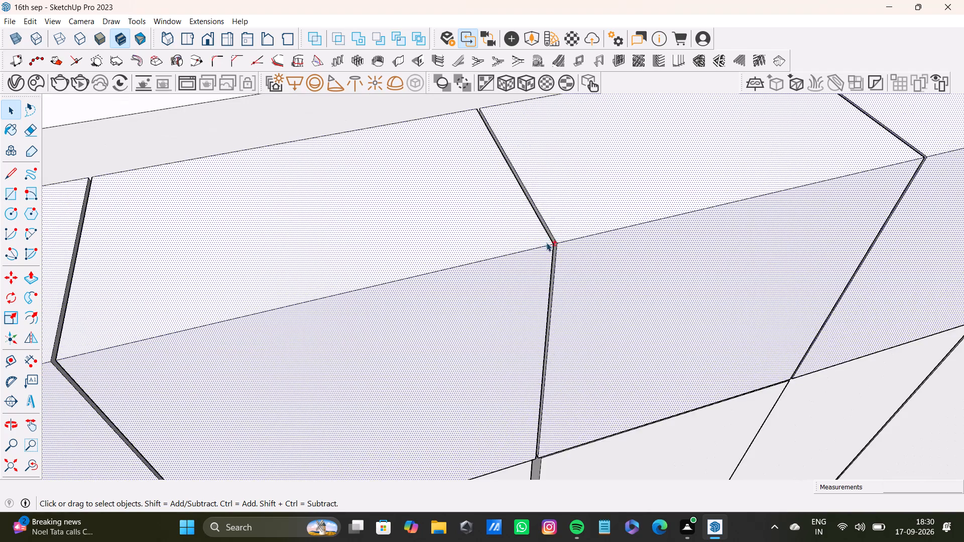
scroll(546, 242, "up", 9, "shift")
left_click(562, 242, "shift")
scroll(562, 242, "down", 13, "shift")
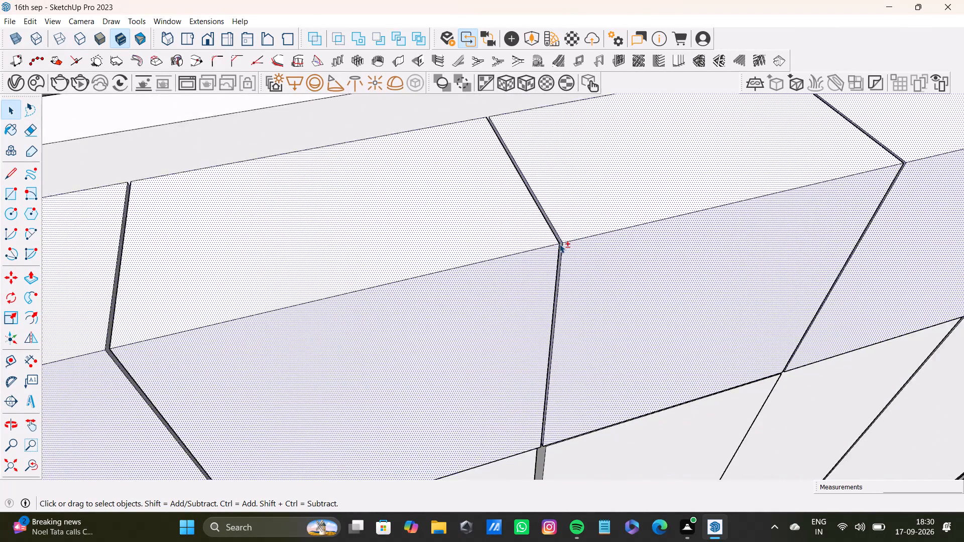
scroll(559, 244, "down", 8, "shift")
middle_click_drag(364, 262, 522, 229, "shift")
scroll(488, 253, "up", 14, "shift")
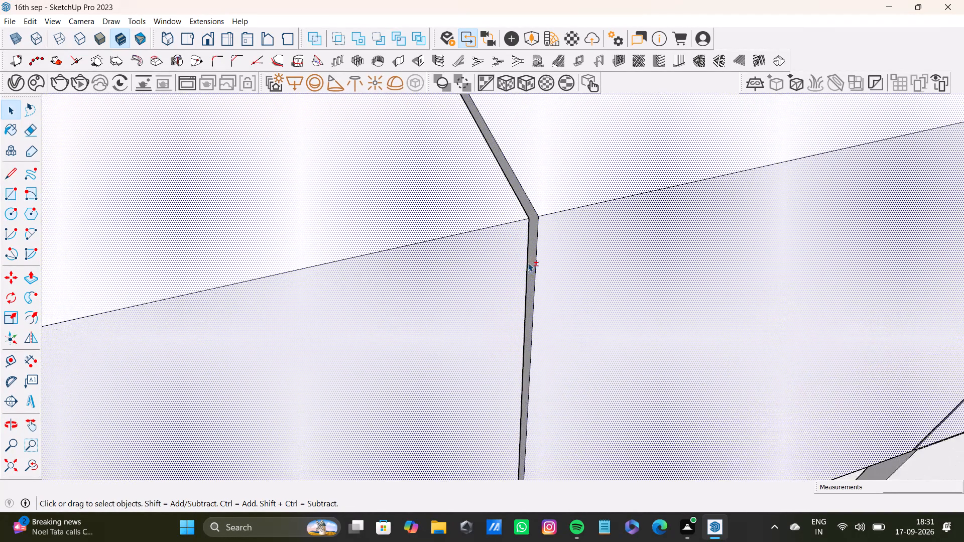
scroll(528, 262, "up", 4, "shift")
left_click(534, 259, "shift")
scroll(534, 259, "down", 17, "shift")
Add the side face at the upper compartments' end away from the slatted wall to the selection.
middle_click_drag(495, 281, 584, 247, "shift")
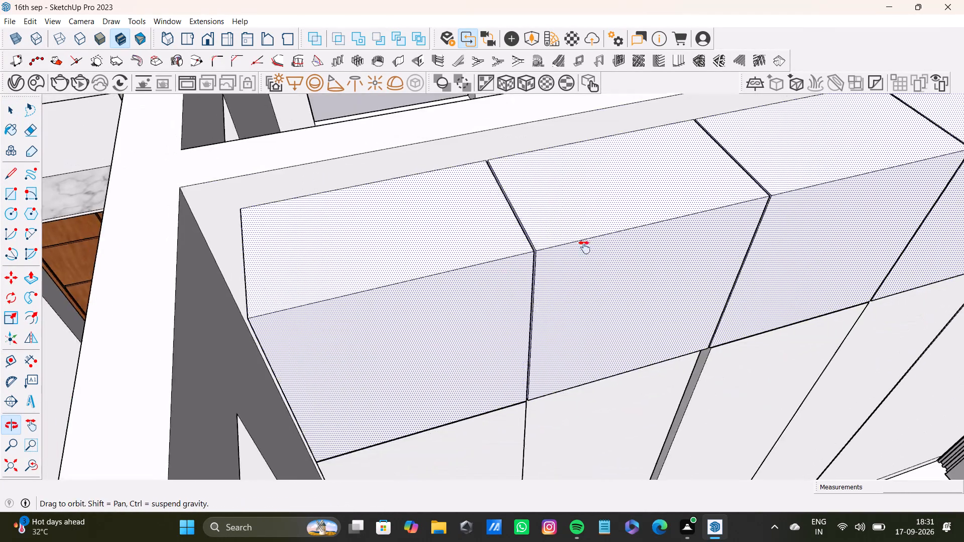
middle_click_drag(584, 247, 600, 238, "shift")
scroll(420, 263, "up", 11, "shift")
middle_click_drag(327, 276, 447, 250)
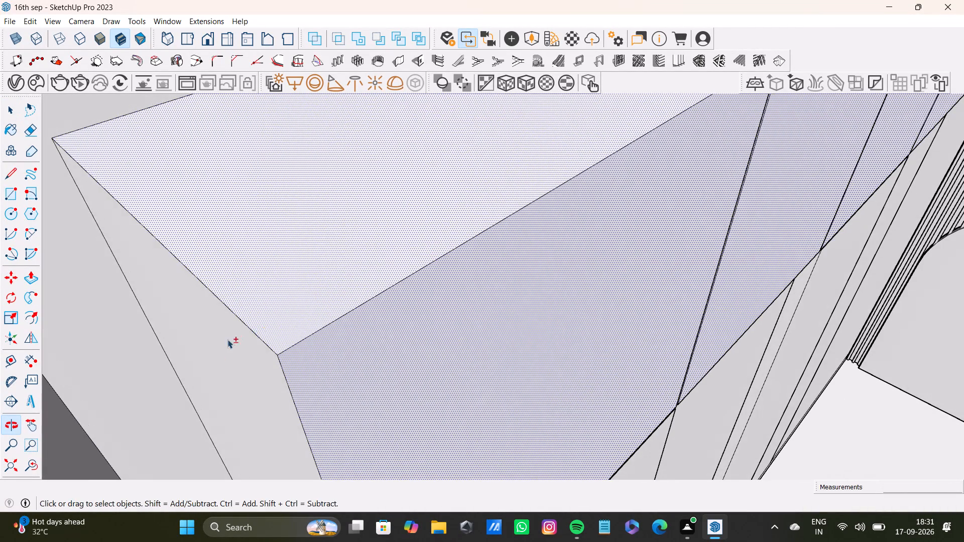
left_click(247, 351, "shift")
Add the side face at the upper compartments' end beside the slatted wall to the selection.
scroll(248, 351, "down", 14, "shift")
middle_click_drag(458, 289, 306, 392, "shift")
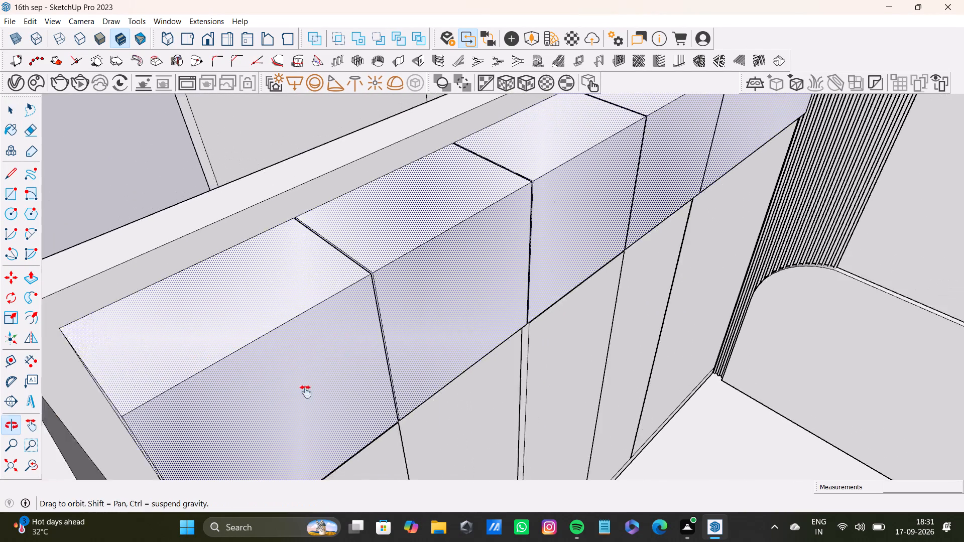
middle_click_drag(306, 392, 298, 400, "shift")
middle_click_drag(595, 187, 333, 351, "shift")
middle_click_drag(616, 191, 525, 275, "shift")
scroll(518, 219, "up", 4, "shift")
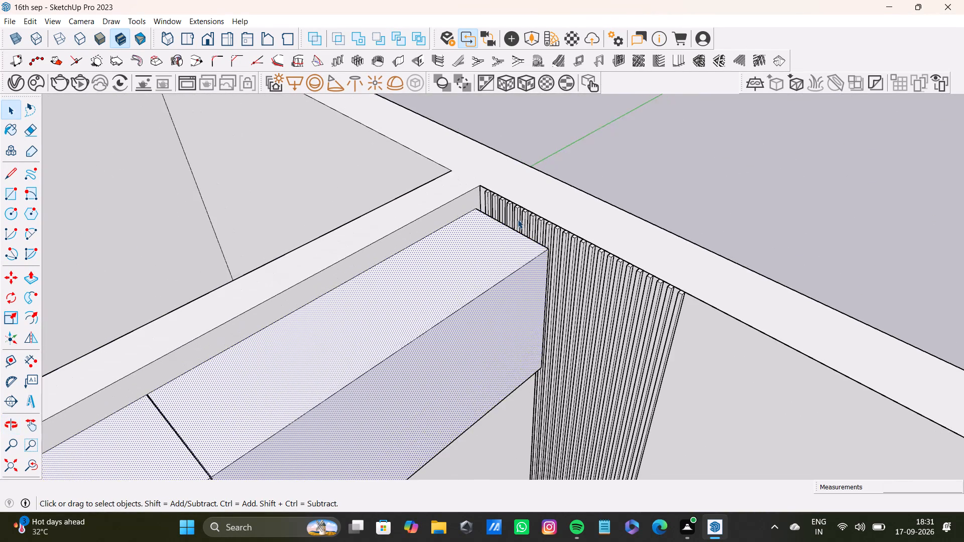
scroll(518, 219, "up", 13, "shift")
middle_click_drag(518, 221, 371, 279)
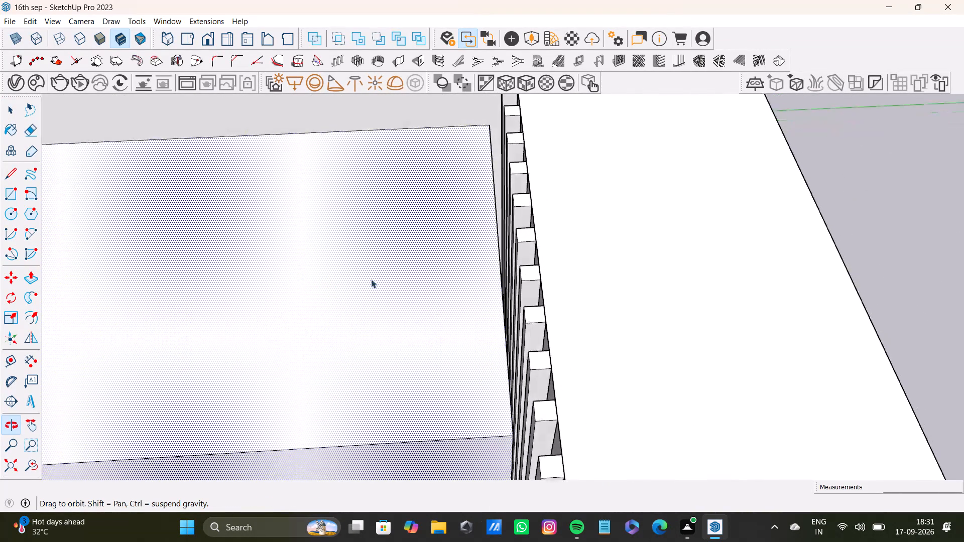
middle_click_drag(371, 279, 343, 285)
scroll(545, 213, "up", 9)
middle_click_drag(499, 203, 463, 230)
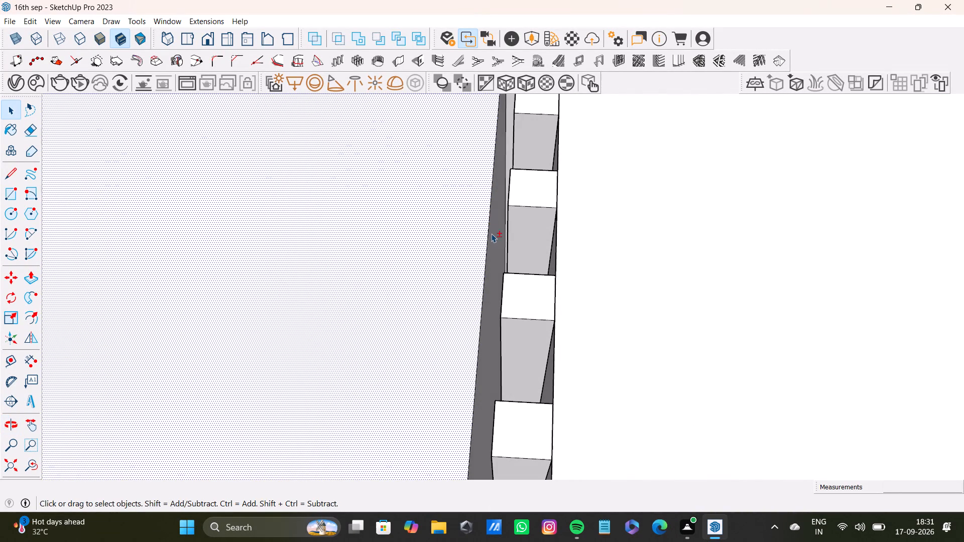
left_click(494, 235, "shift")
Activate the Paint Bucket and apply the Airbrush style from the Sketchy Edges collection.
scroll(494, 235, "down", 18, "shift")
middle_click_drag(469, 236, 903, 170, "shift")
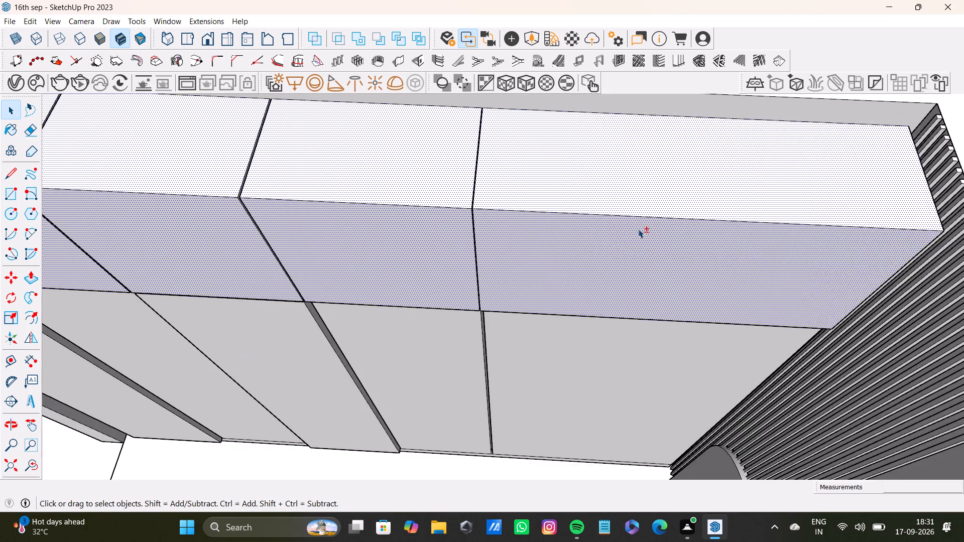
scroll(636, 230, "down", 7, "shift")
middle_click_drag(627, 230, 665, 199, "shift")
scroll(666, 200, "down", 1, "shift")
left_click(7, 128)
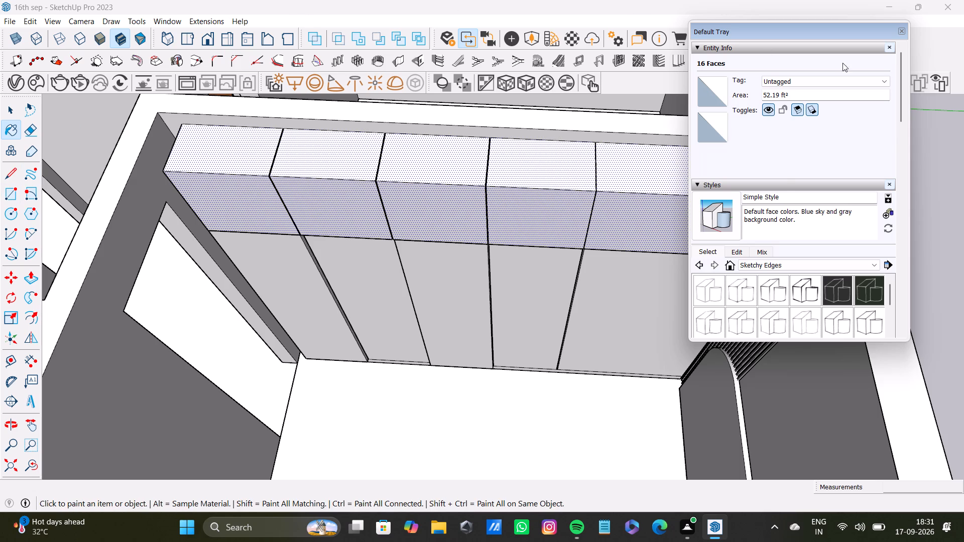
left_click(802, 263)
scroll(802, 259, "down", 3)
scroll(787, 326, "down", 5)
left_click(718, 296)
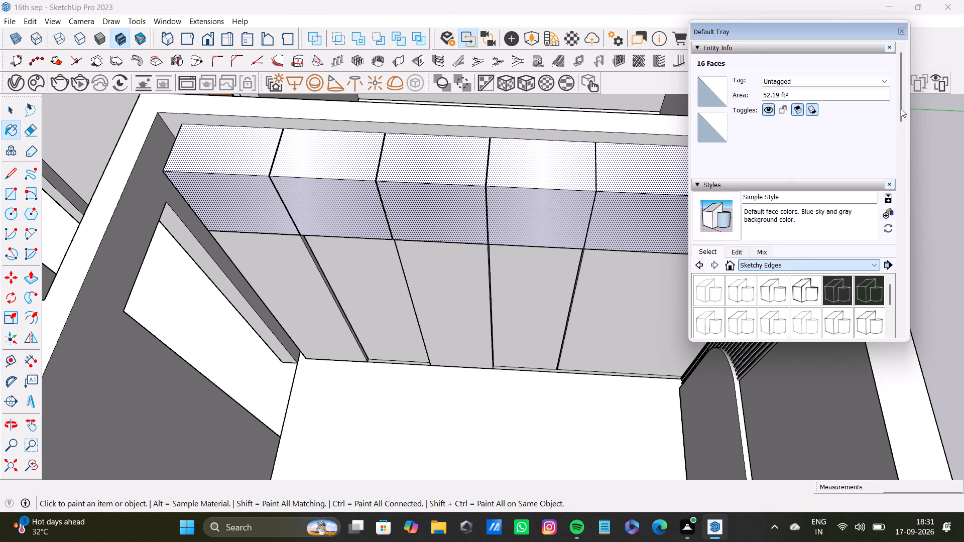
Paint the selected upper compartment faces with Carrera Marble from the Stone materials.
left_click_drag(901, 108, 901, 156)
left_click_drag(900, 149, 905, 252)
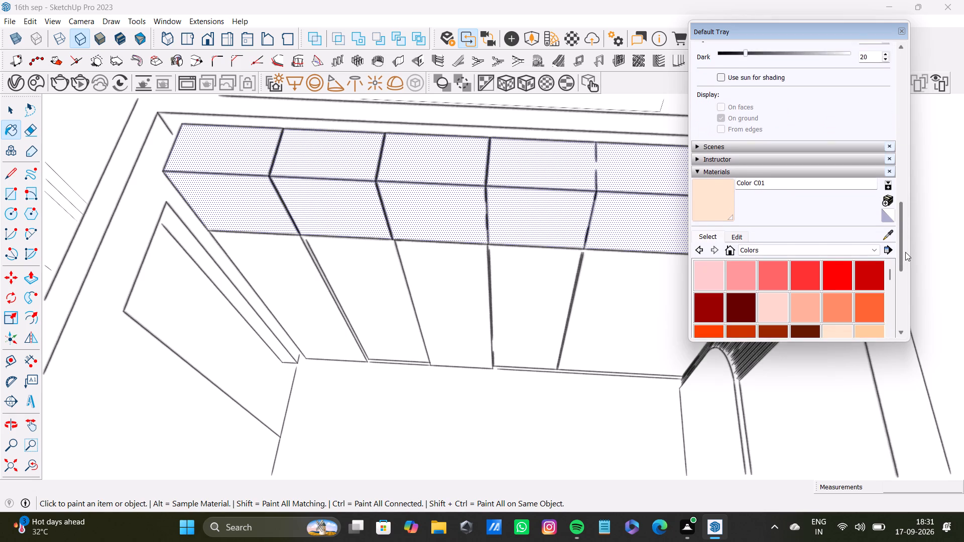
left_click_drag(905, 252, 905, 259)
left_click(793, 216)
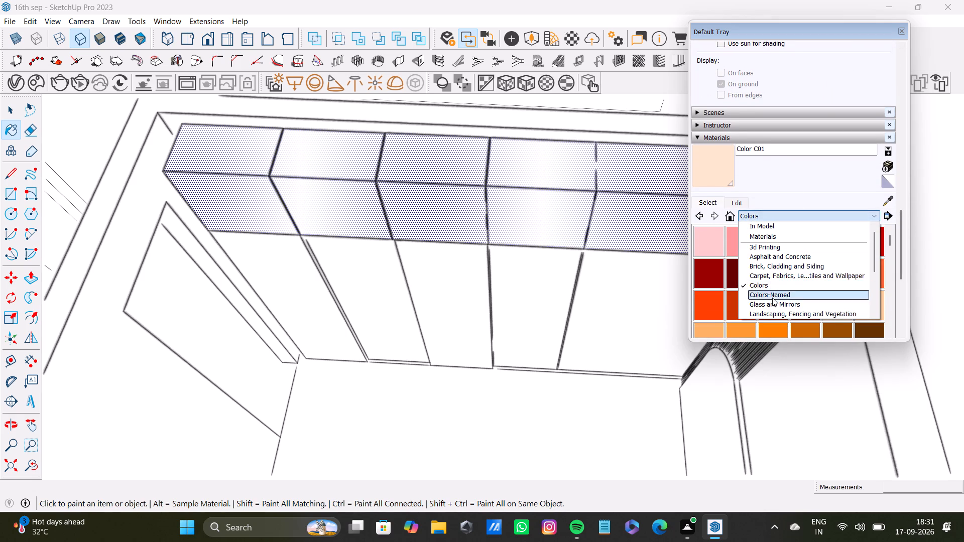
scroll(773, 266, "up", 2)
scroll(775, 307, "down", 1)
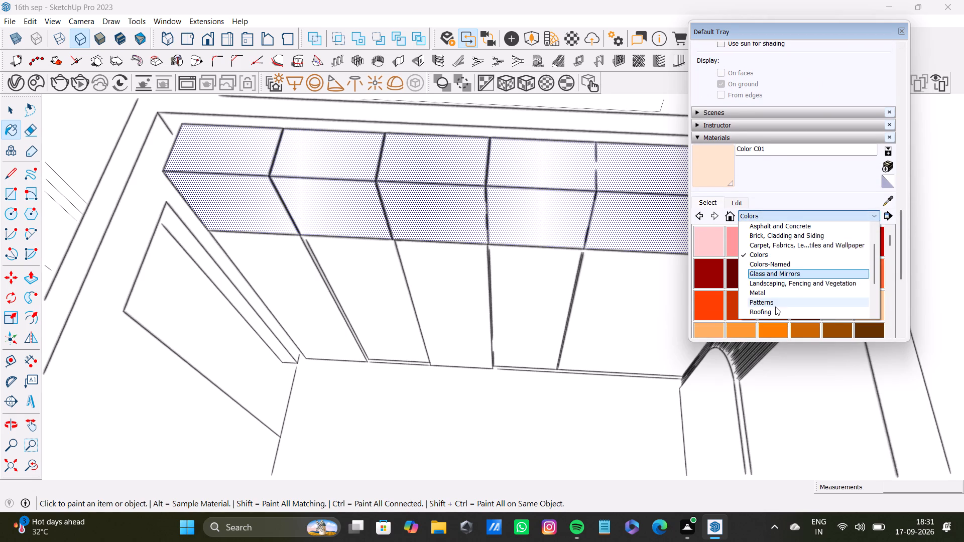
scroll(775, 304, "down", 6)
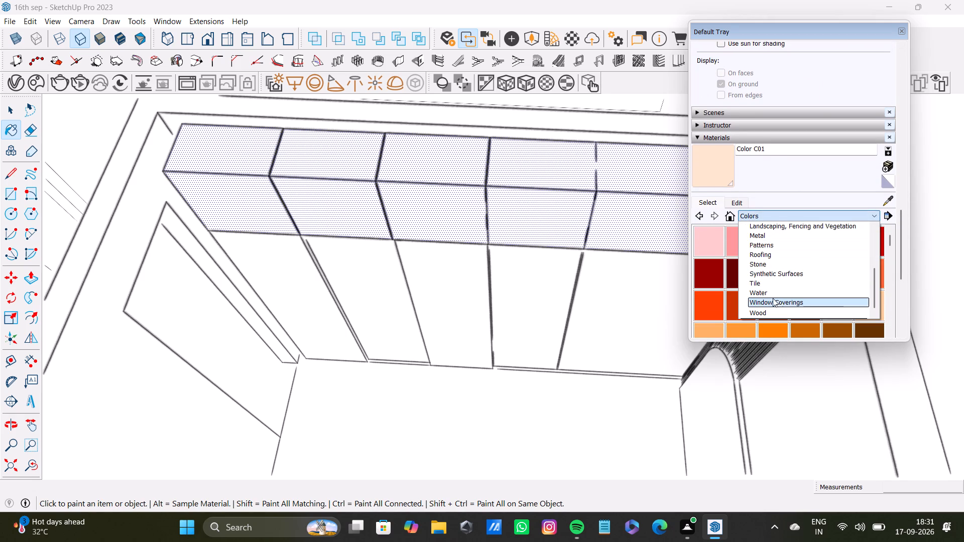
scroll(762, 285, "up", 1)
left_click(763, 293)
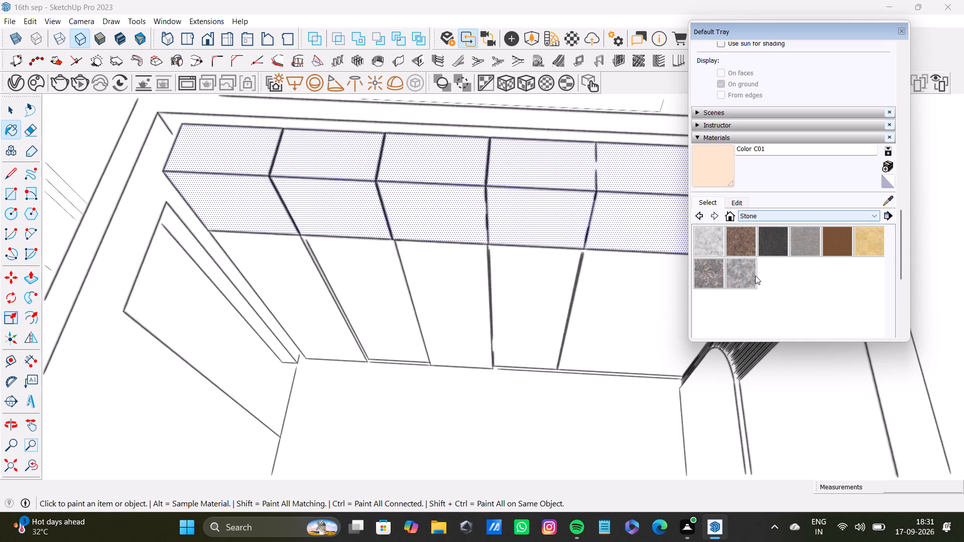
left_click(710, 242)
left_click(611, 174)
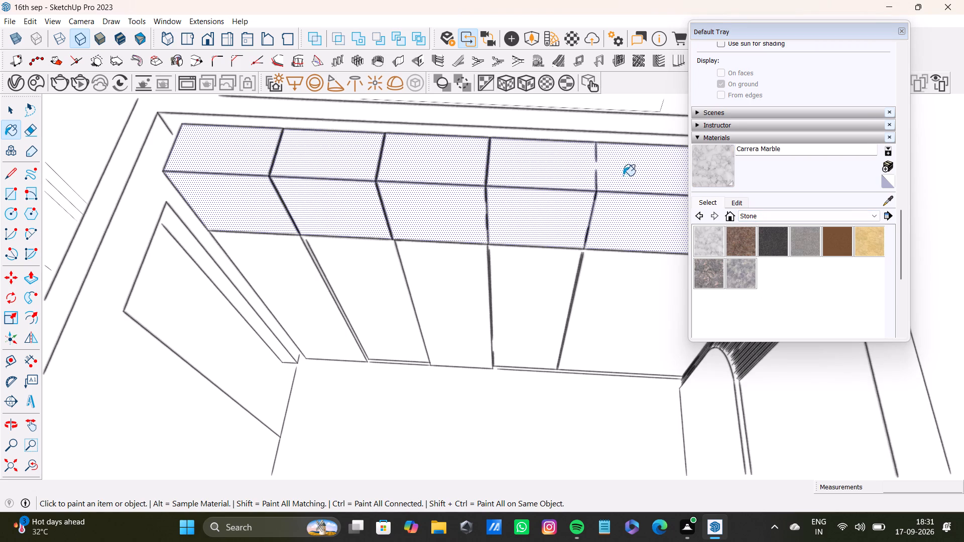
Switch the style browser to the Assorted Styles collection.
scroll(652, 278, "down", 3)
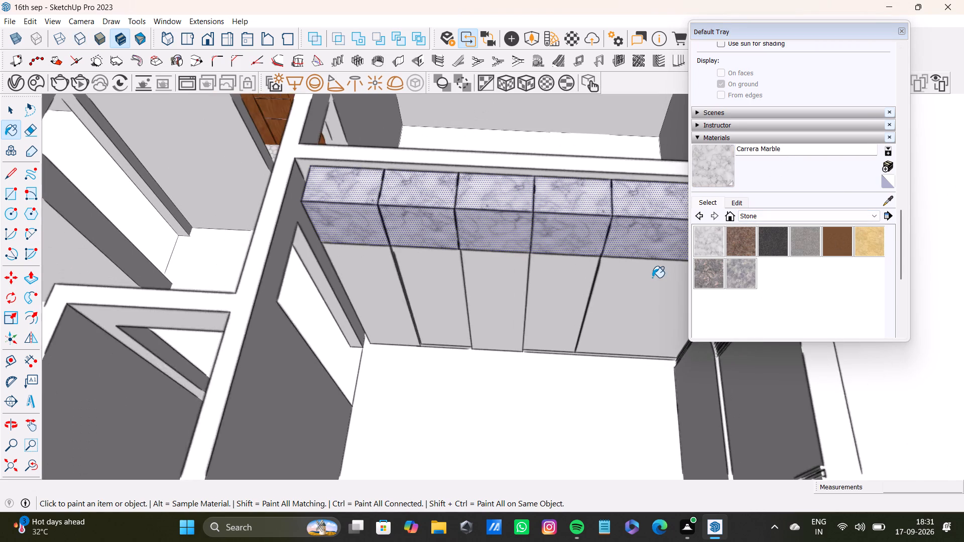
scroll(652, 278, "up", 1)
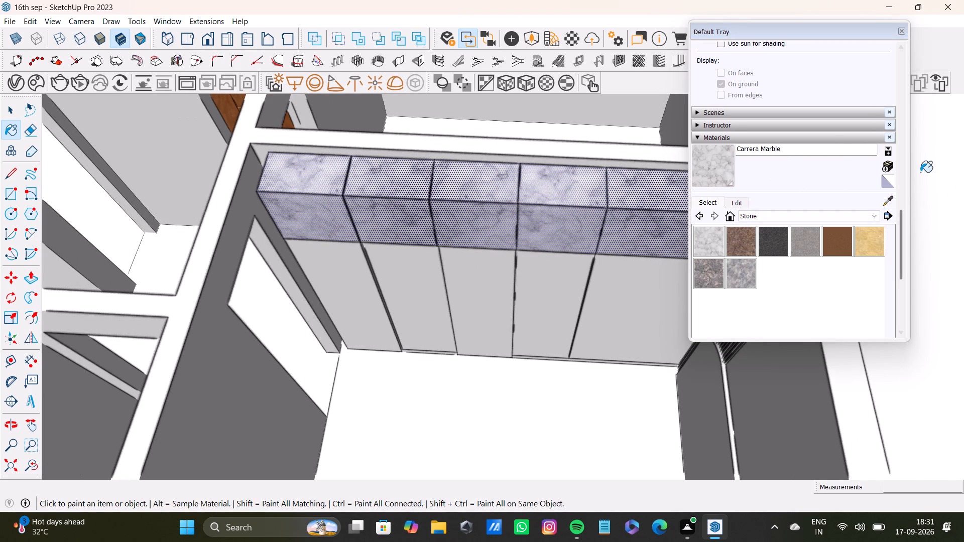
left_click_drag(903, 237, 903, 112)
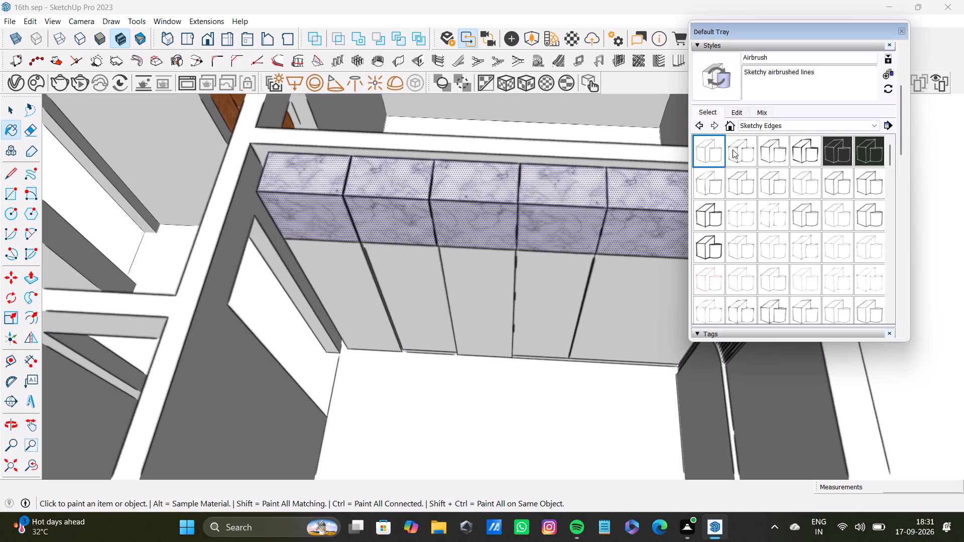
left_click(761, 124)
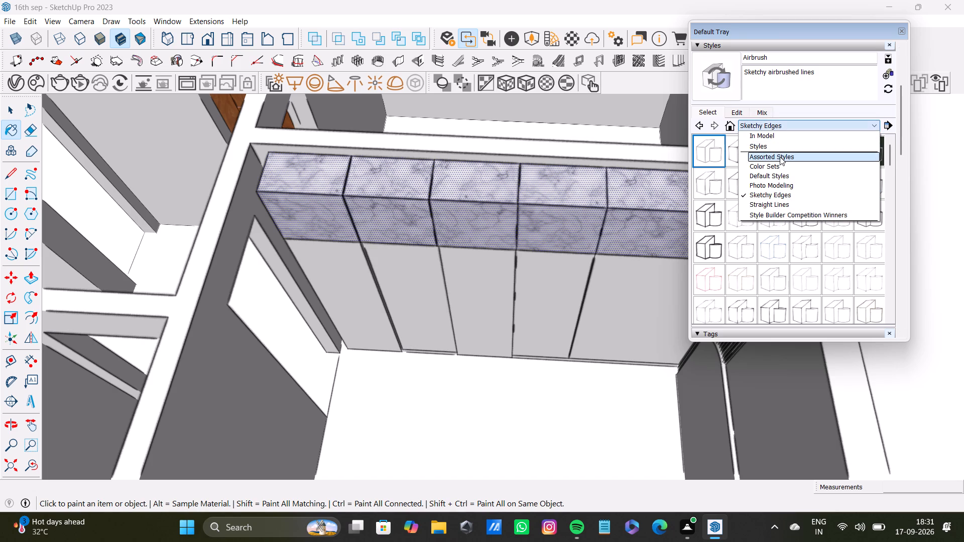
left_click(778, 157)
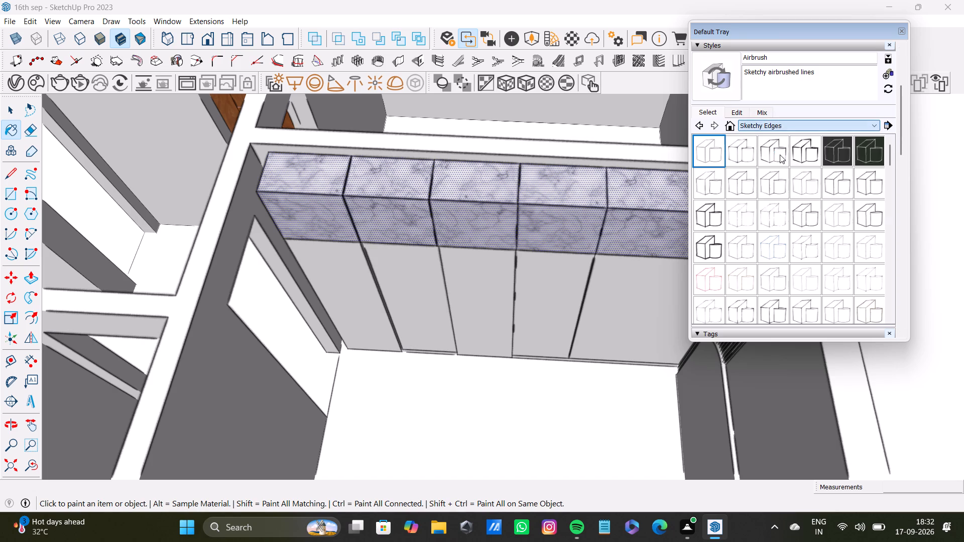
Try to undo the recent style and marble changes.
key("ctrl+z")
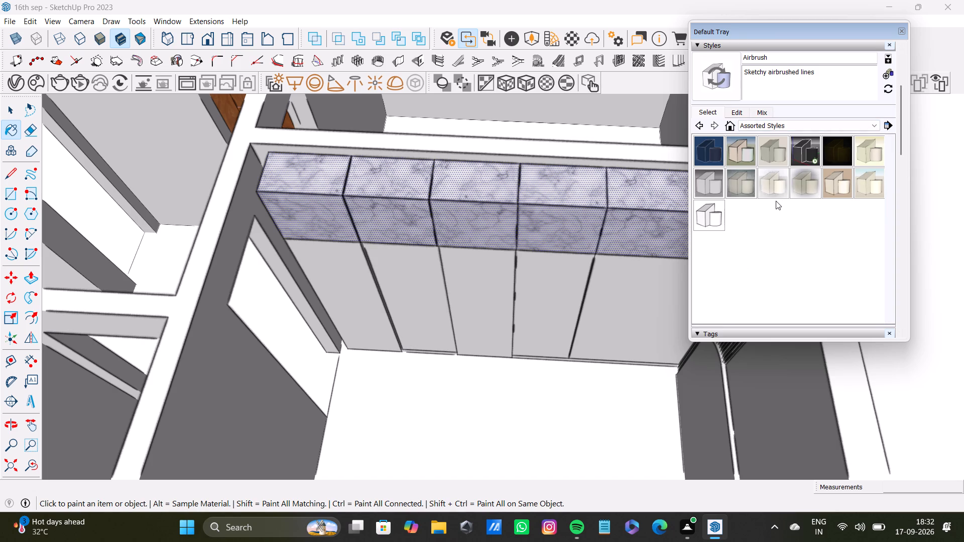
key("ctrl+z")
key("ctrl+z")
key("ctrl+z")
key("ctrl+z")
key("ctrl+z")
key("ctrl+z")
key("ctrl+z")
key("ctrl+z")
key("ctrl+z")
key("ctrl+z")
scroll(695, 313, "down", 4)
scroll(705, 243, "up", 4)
Browse the Color Sets and Default Styles collections, and reapply the Airbrush style from Sketchy Edges.
left_click(769, 122)
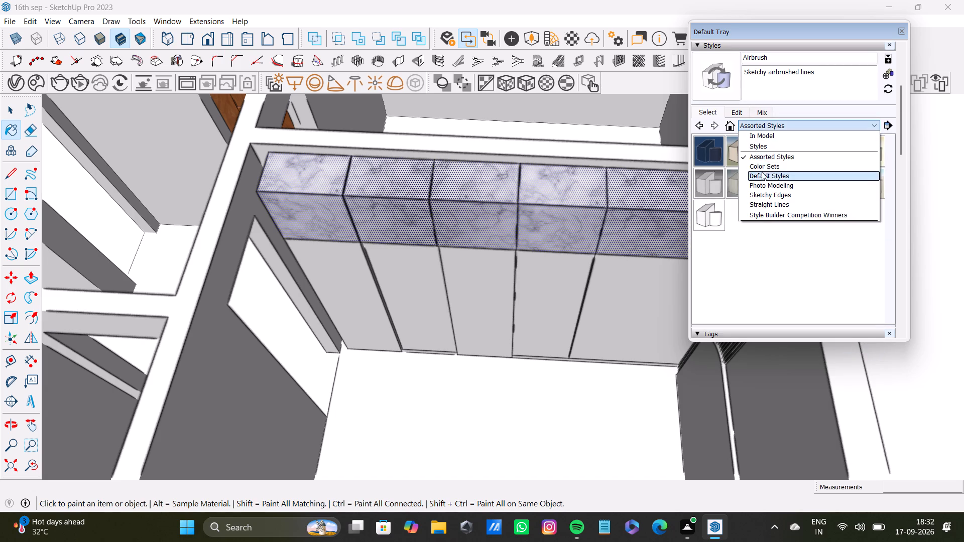
left_click(763, 167)
left_click(754, 126)
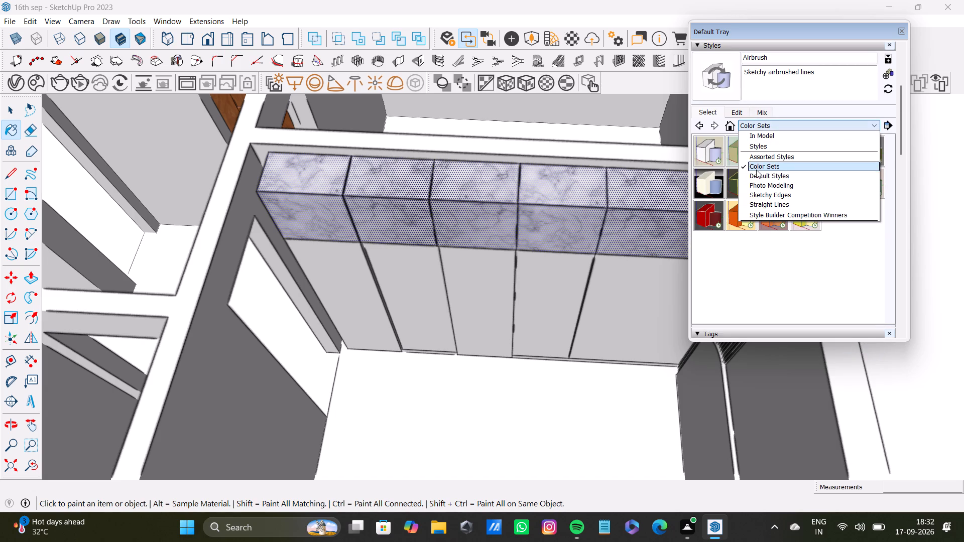
left_click(758, 179)
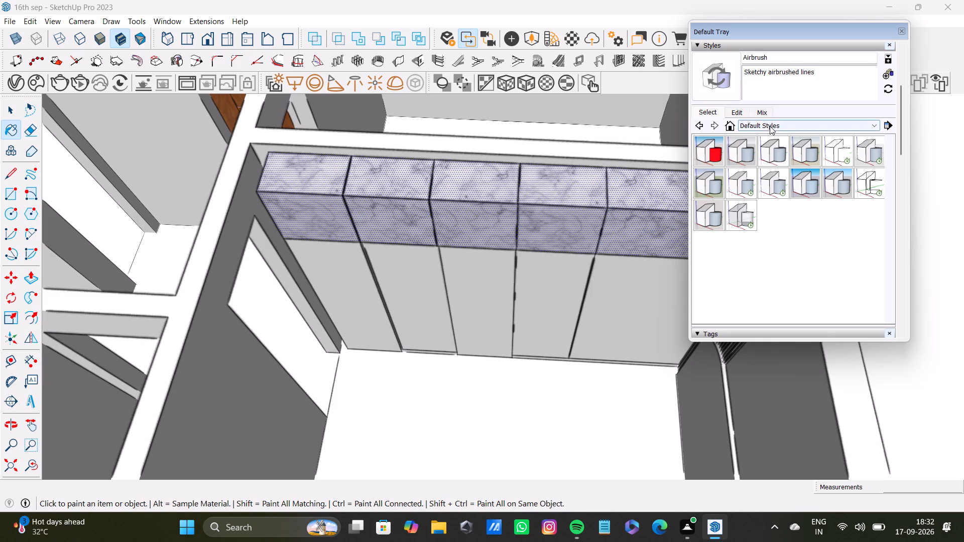
left_click(770, 126)
left_click(766, 192)
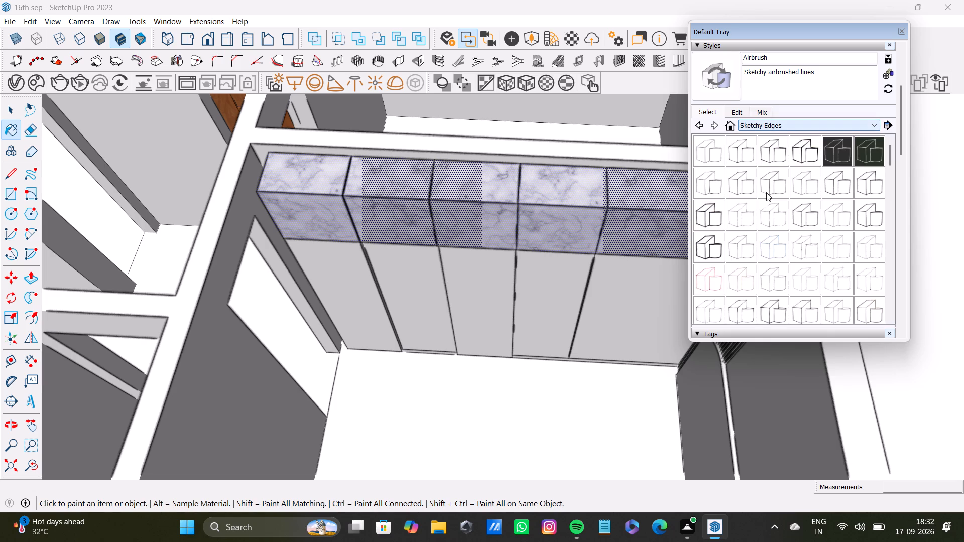
left_click(716, 151)
left_click(715, 152)
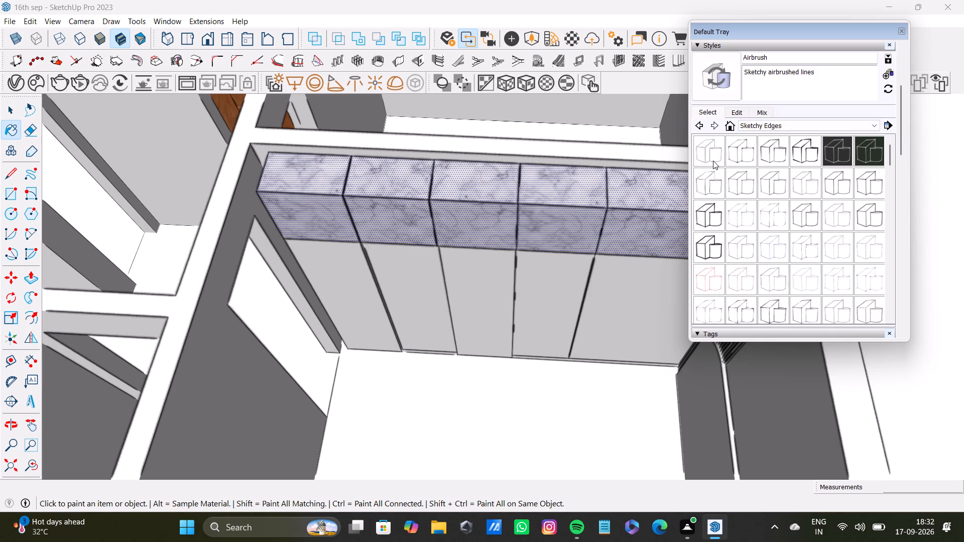
left_click(713, 159)
Undo the marble painting and the edits before it until the vertical guide lines return, and close the Default Tray.
scroll(410, 255, "down", 8)
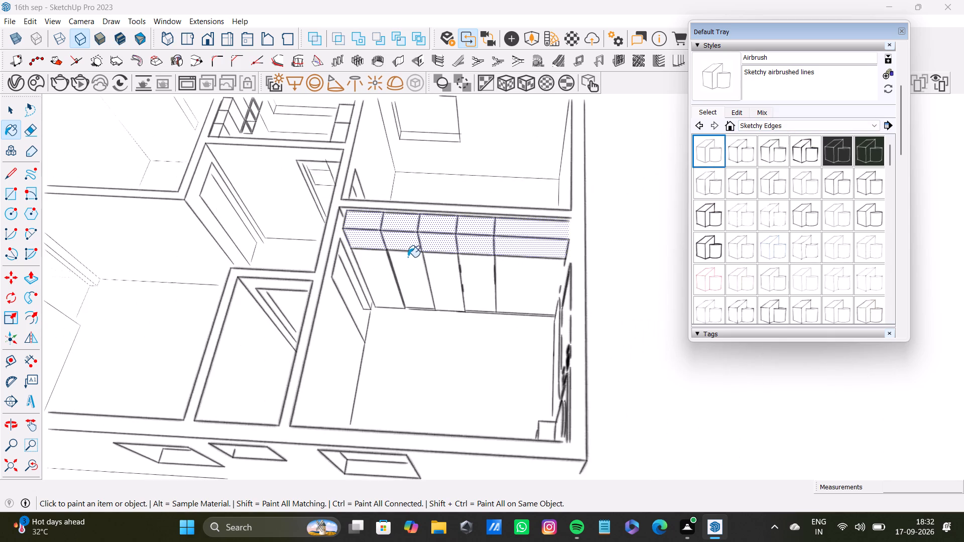
scroll(408, 257, "down", 9)
key("ctrl+z")
key("ctrl+z")
key("ctrl+z")
key("ctrl+z")
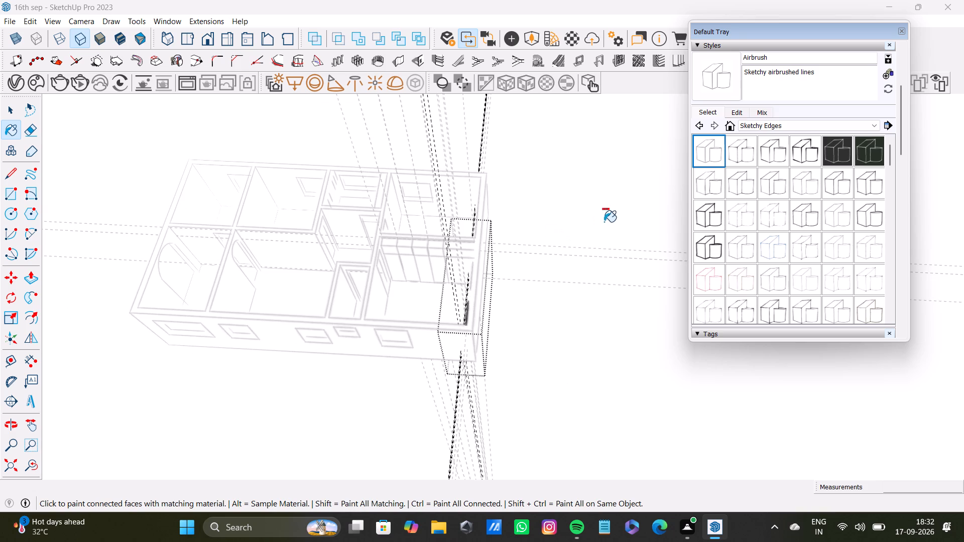
key("ctrl+z")
key("ctrl+z")
key("ctrl+z")
key("ctrl+z")
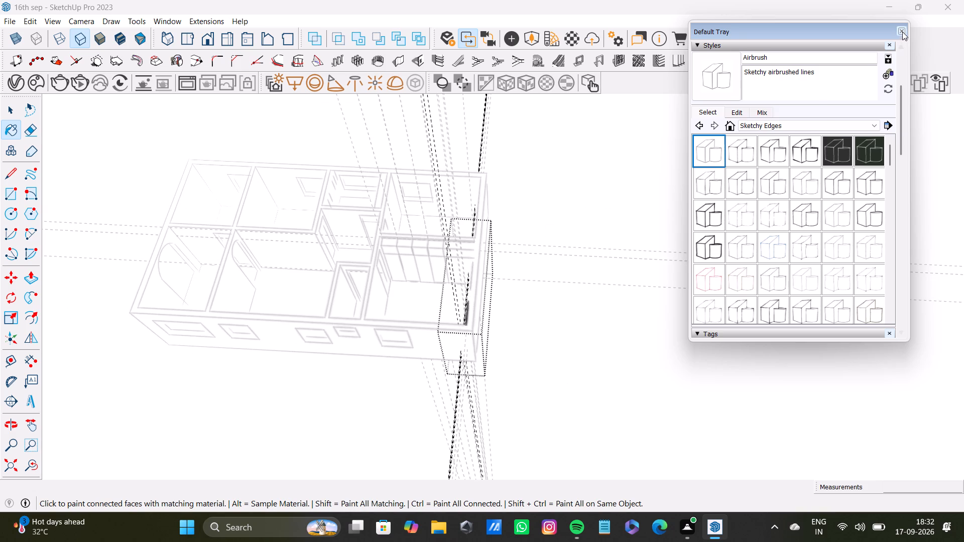
left_click(902, 32)
left_click(551, 208)
left_click(541, 224)
key("space")
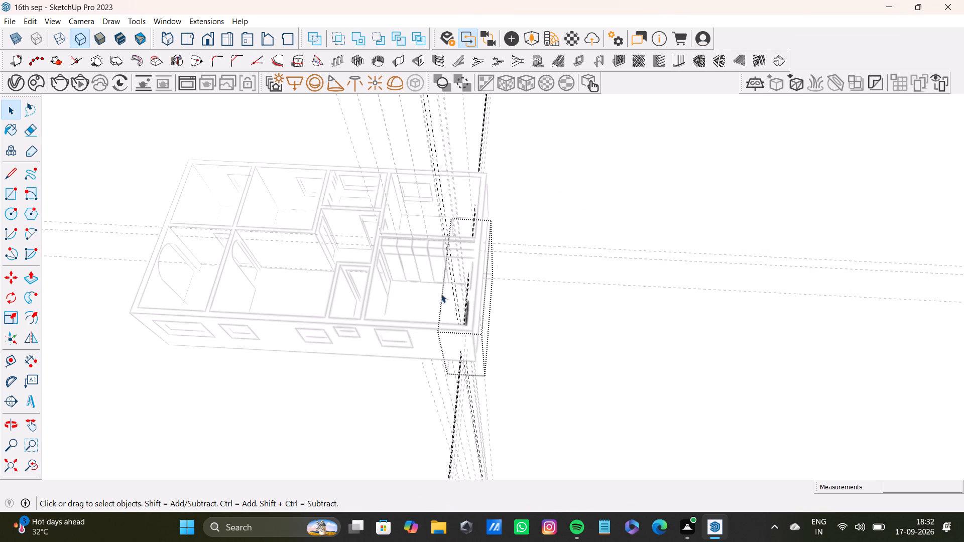
scroll(430, 296, "up", 8)
scroll(595, 230, "down", 8)
left_click(618, 167)
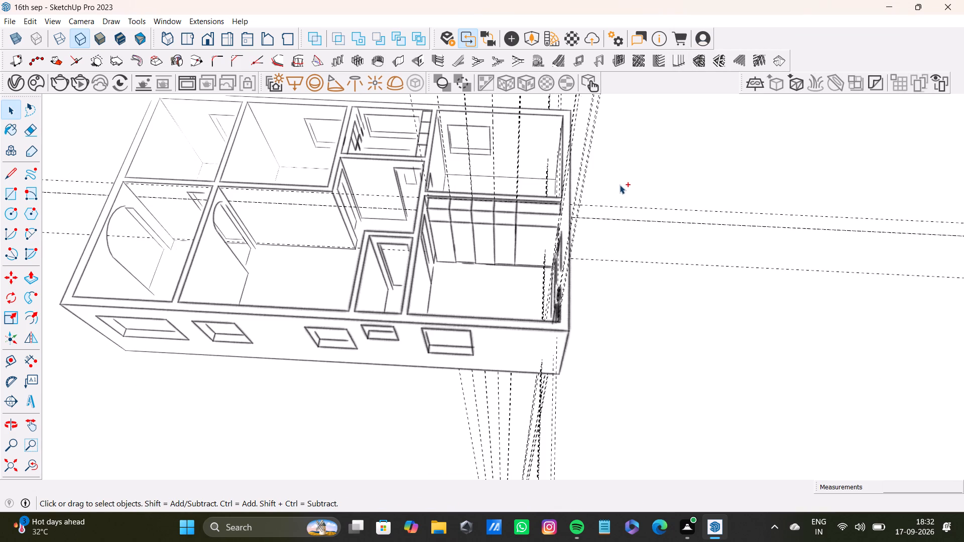
Undo further earlier edits until the guide lines through the windows return, and clear the selection.
key("ctrl+z")
key("ctrl+z")
key("ctrl+z")
key("ctrl+z")
key("ctrl+z")
key("ctrl+z")
key("ctrl+z")
key("ctrl+z")
key("ctrl+z")
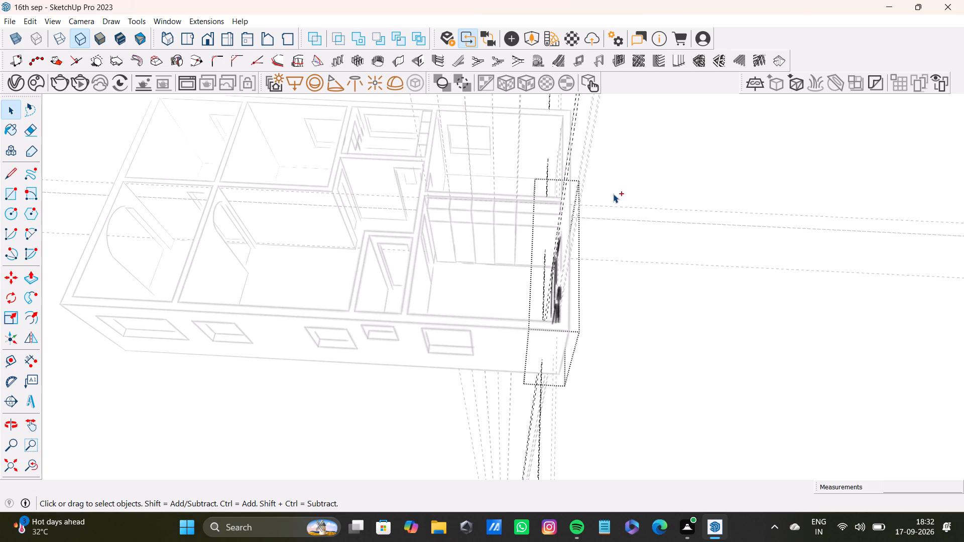
key("ctrl+z")
key("ctrl+z")
key("ctrl+z")
key("ctrl+z")
key("ctrl+z")
key("ctrl+z")
key("ctrl+z")
key("ctrl+z")
key("ctrl+z")
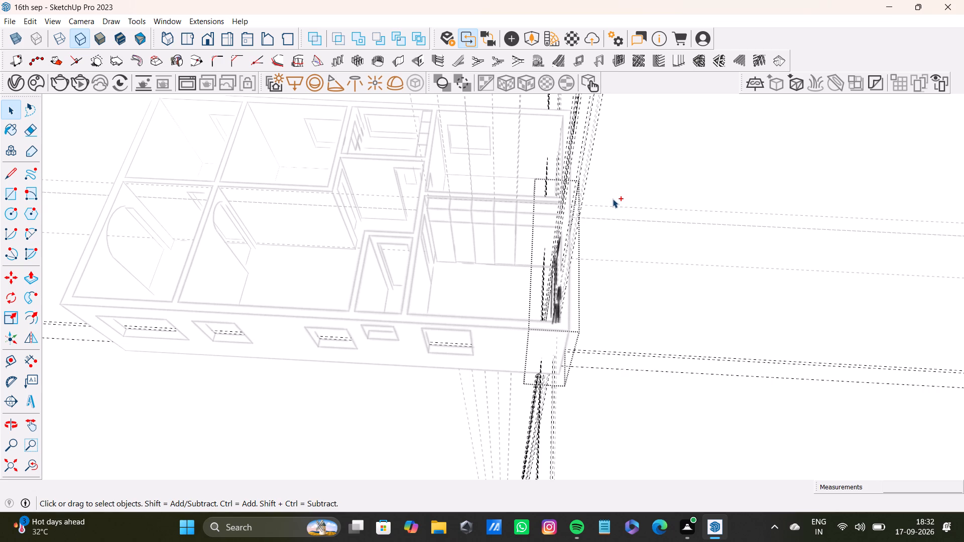
key("ctrl+z")
key("ctrl+z")
key("ctrl+z")
key("ctrl+z")
left_click(638, 185)
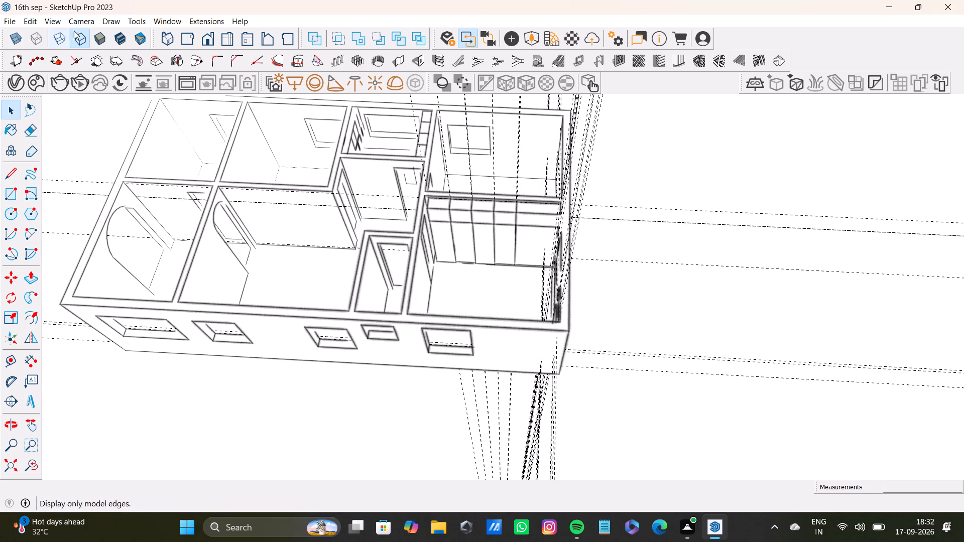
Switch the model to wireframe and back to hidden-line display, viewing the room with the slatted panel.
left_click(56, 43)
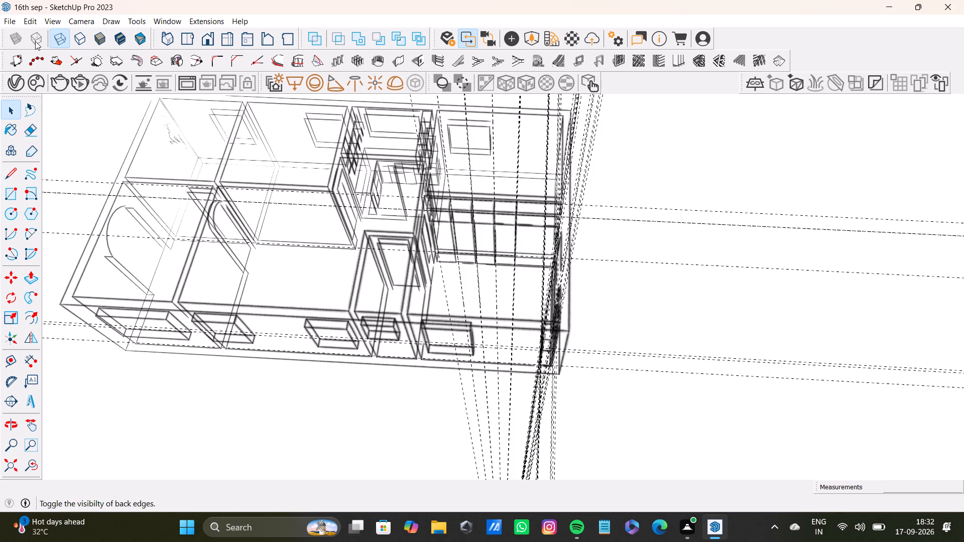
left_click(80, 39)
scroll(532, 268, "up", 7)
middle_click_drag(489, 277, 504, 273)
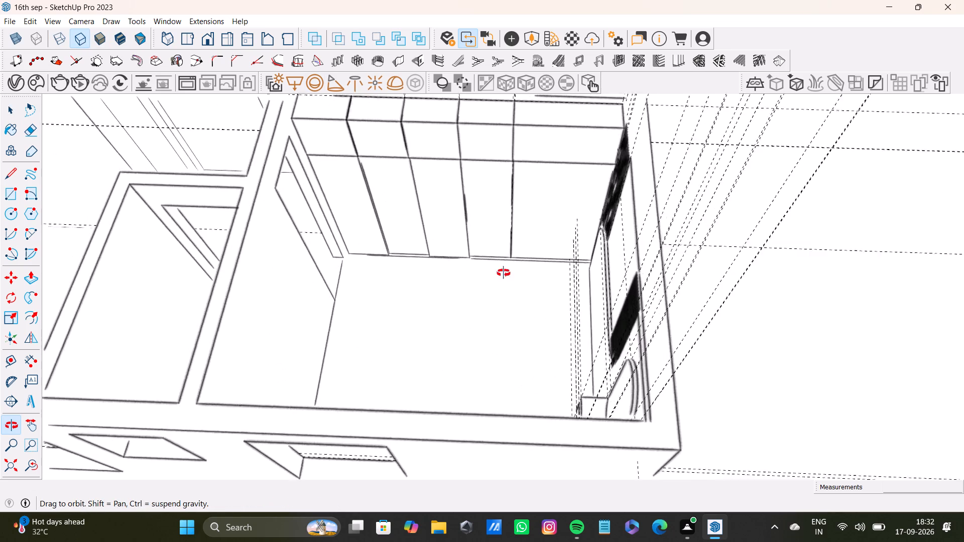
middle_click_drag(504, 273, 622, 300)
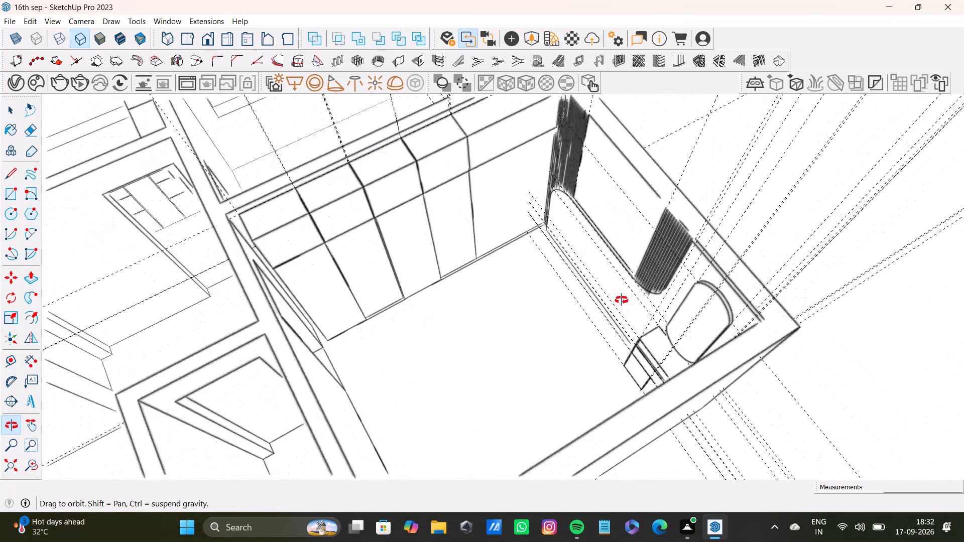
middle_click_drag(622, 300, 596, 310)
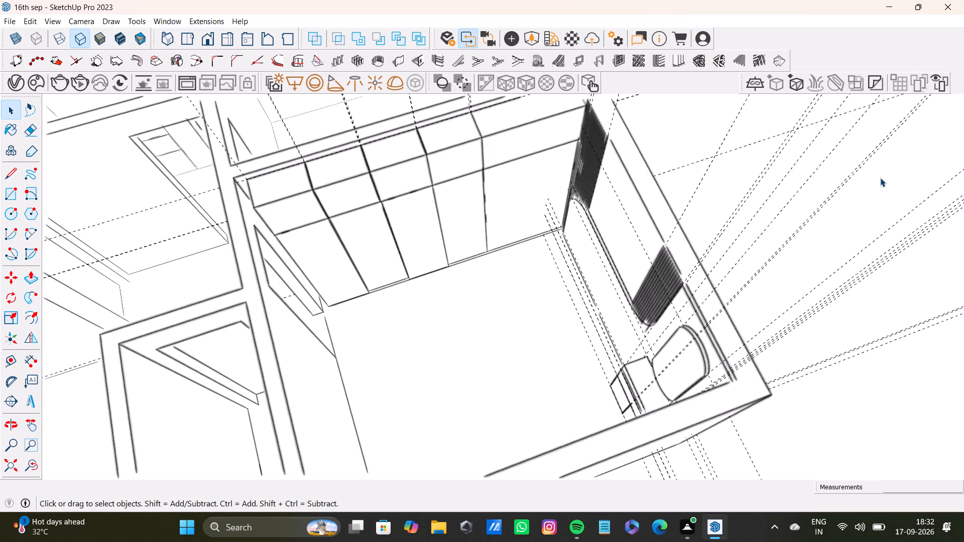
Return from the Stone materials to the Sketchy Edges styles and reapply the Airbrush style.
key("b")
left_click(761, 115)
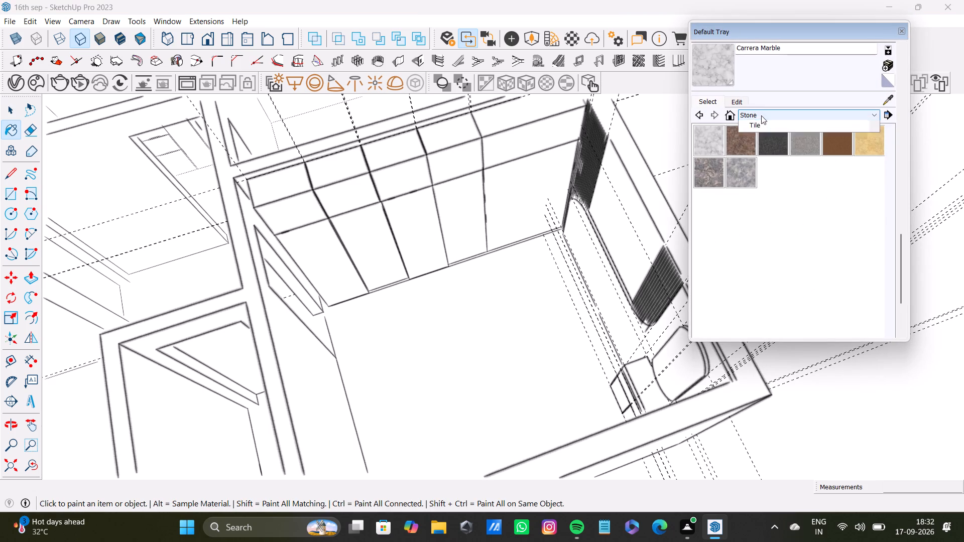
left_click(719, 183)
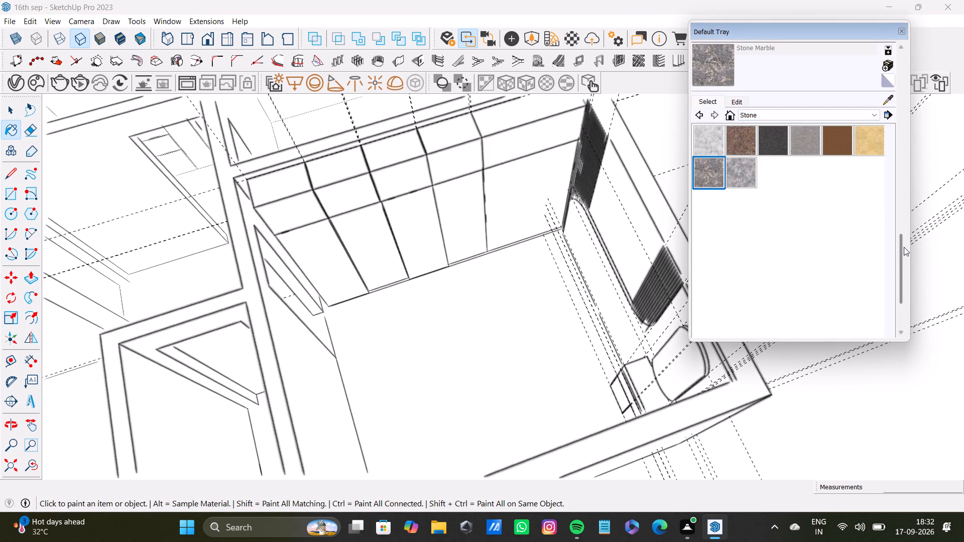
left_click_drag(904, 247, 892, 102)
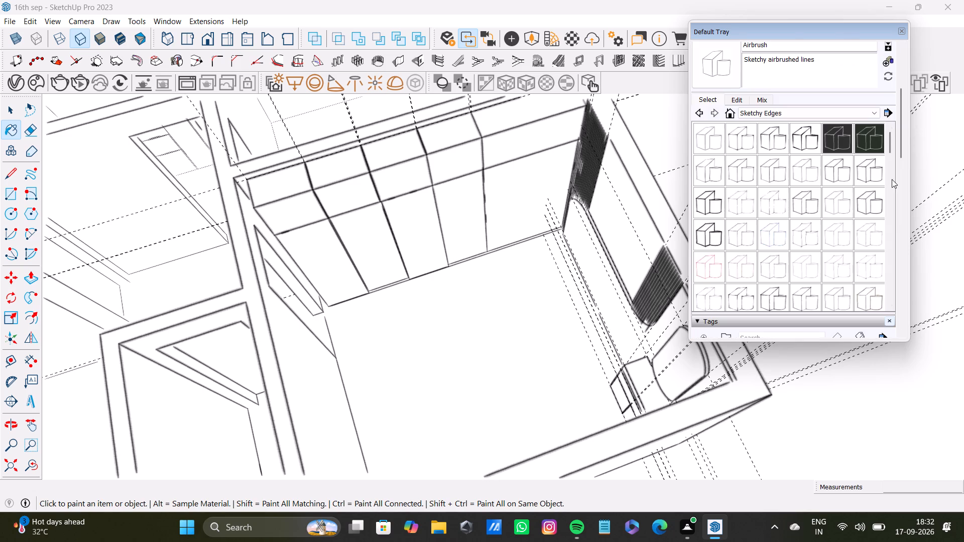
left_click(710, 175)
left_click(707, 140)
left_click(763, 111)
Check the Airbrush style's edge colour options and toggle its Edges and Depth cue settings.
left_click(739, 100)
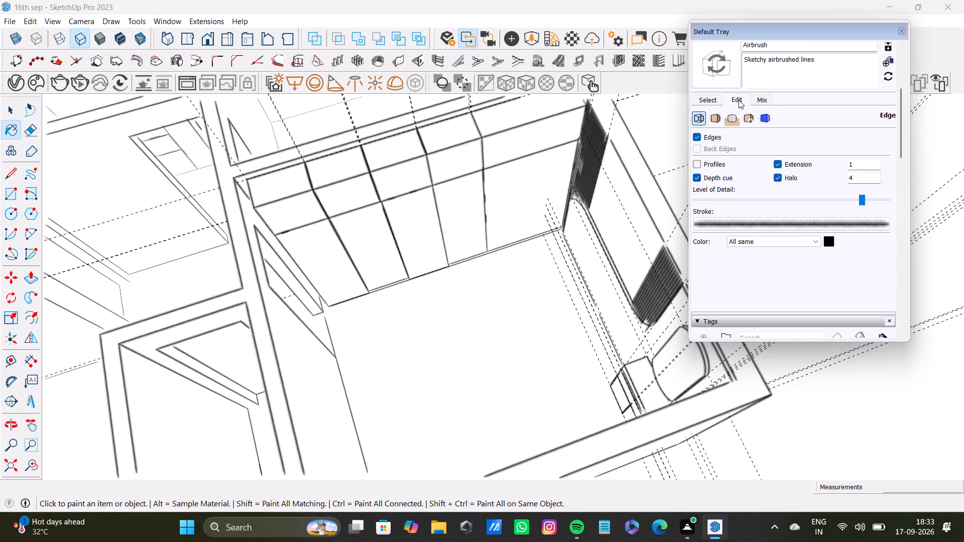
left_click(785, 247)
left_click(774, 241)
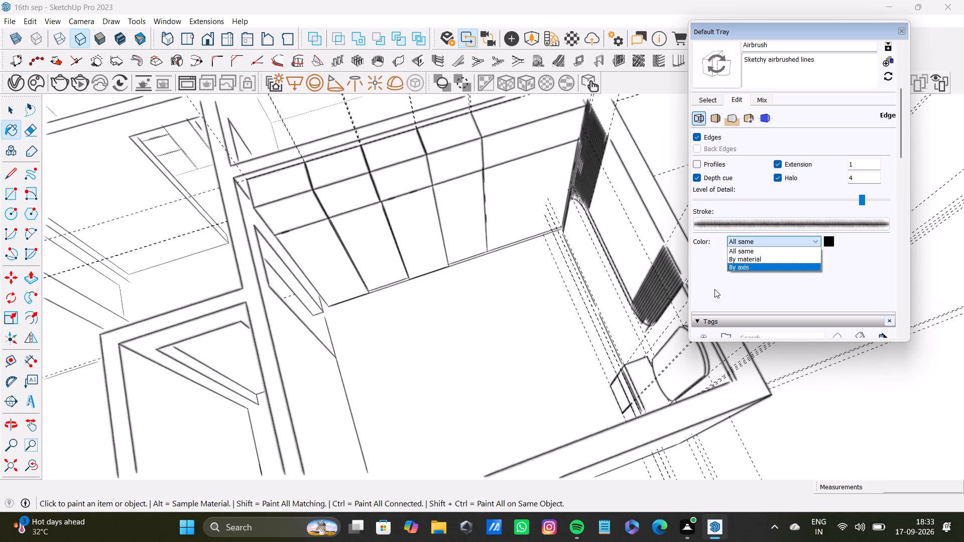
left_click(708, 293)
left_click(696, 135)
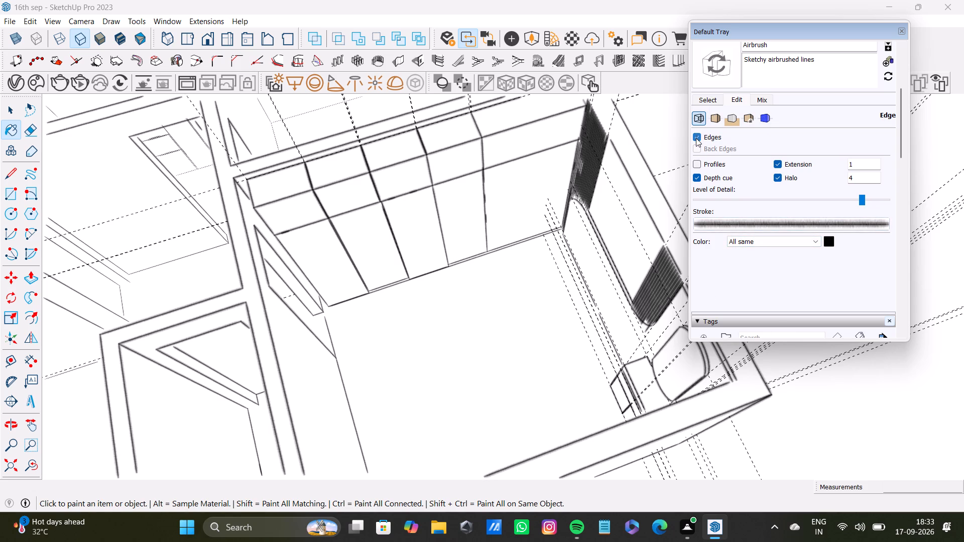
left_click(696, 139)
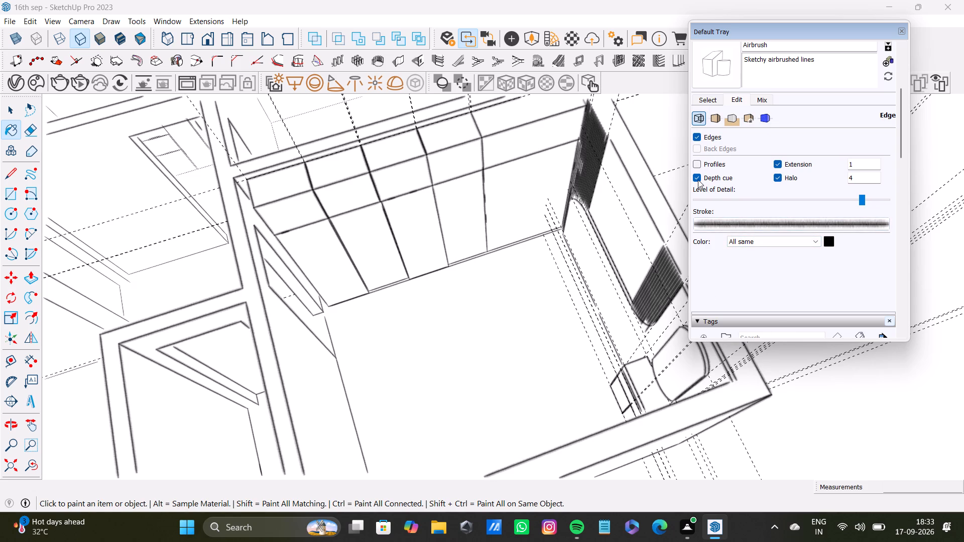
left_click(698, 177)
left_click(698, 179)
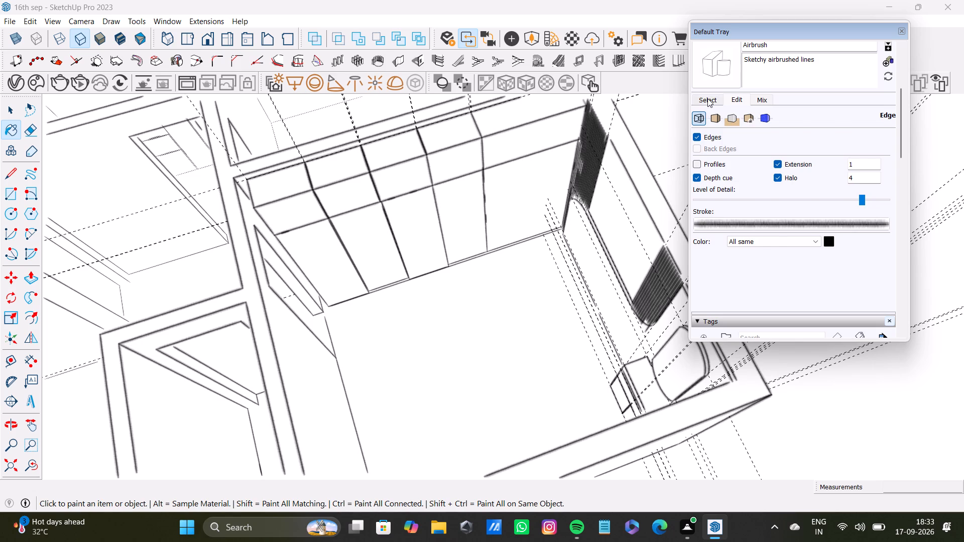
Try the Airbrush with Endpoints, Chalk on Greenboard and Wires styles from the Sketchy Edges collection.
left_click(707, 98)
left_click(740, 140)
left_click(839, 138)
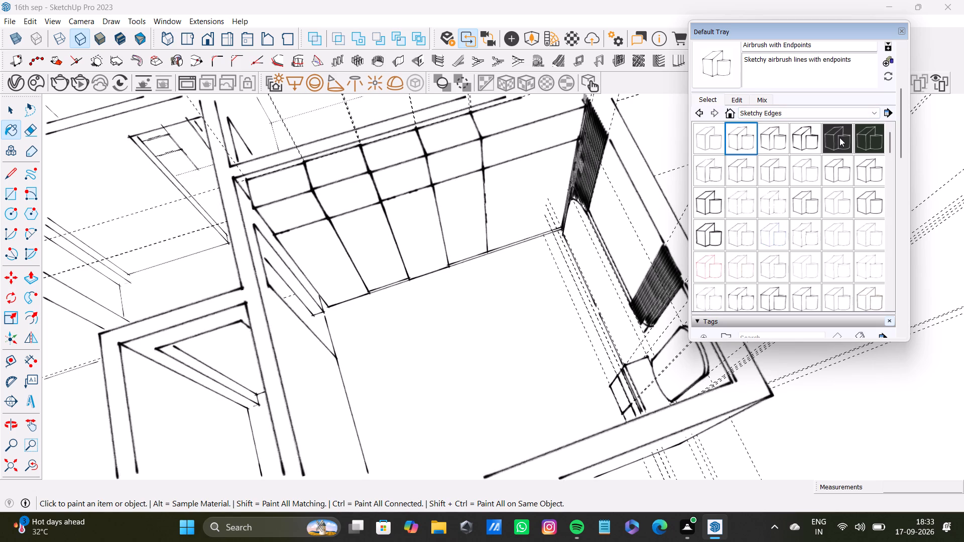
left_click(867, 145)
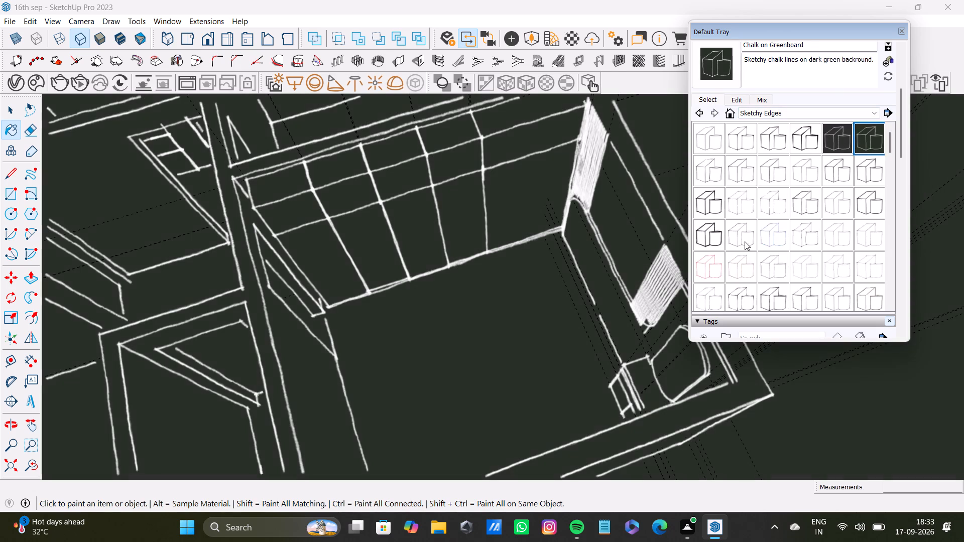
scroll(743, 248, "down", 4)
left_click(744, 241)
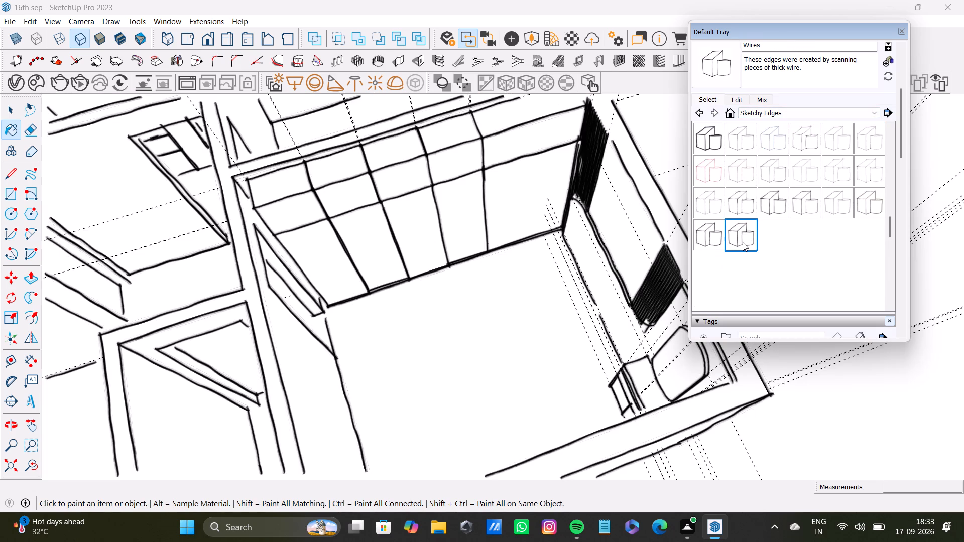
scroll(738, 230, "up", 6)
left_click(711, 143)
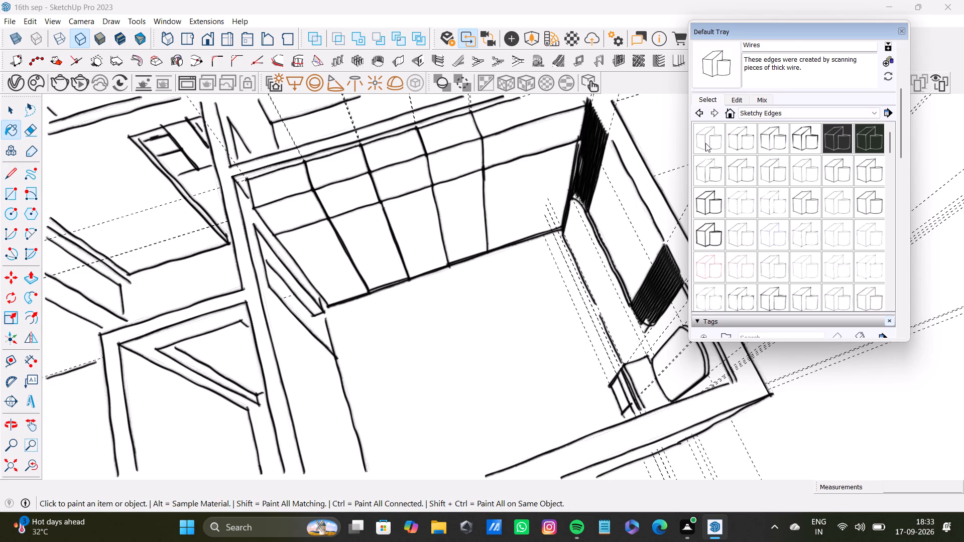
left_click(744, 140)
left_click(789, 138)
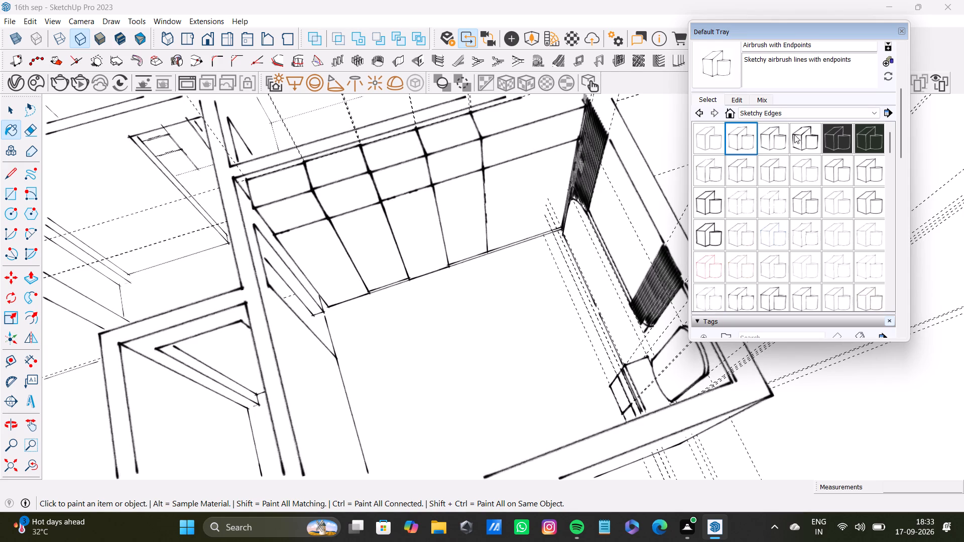
Apply the Simple Style from the In Model styles collection.
left_click(766, 114)
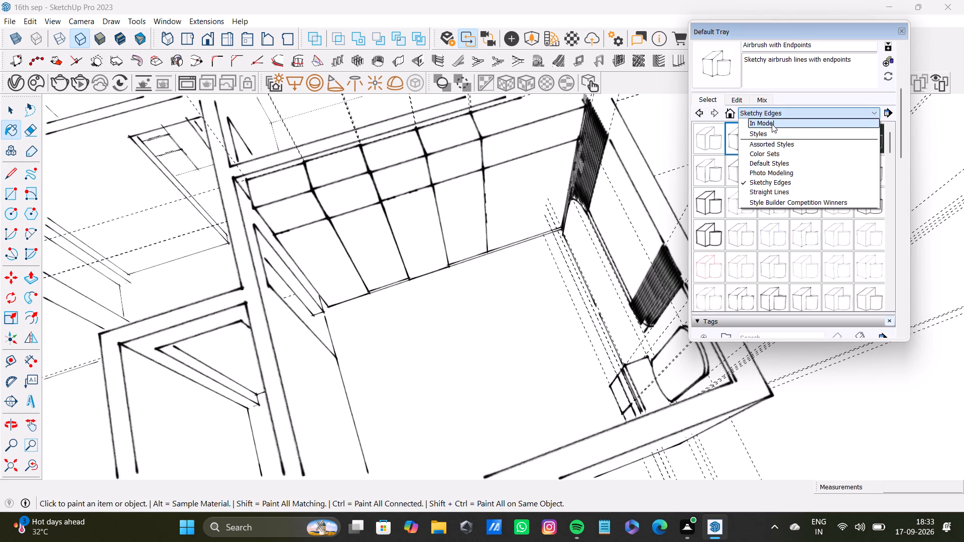
left_click(772, 124)
left_click(781, 136)
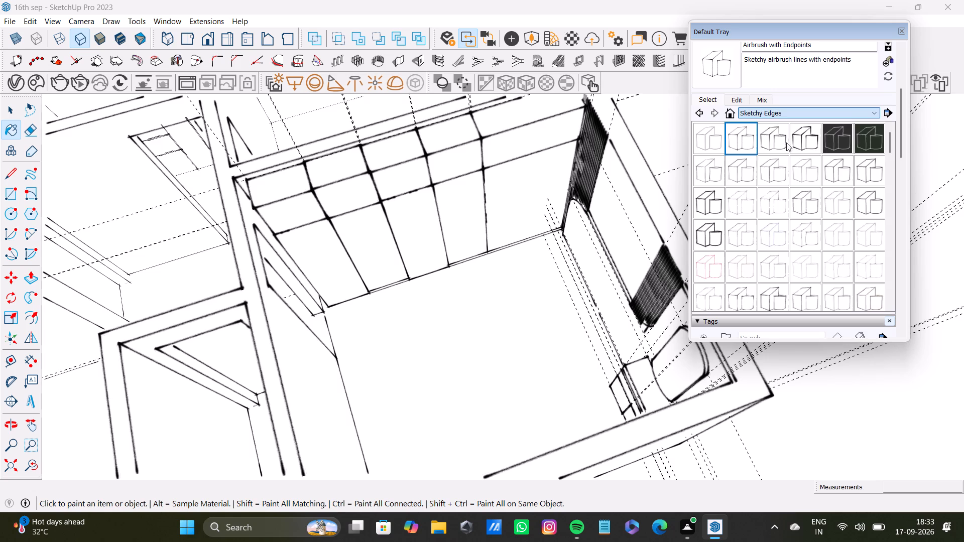
left_click(798, 143)
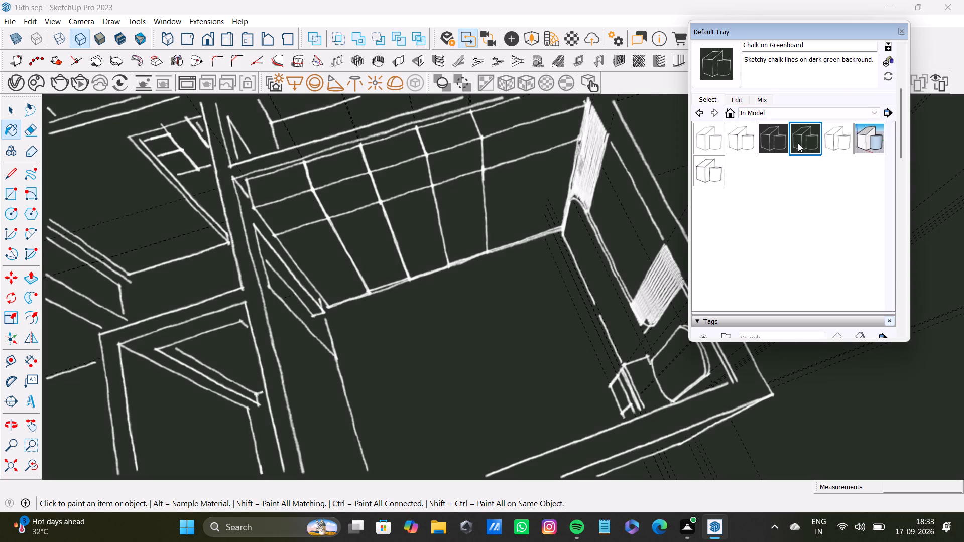
left_click(844, 143)
left_click(869, 141)
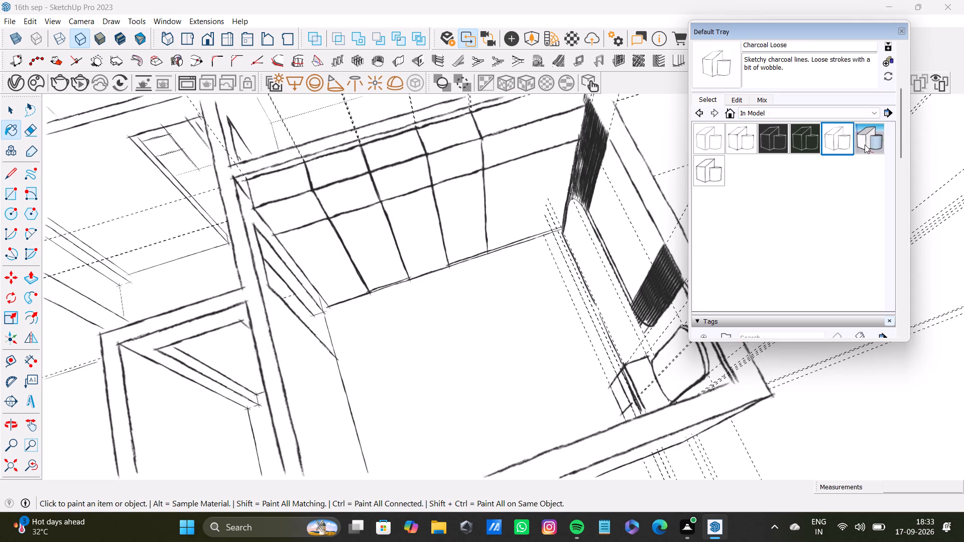
key("space")
Paint the top and front faces of all five upper cabinets of the storage wall with Carrera Marble.
scroll(469, 276, "down", 2)
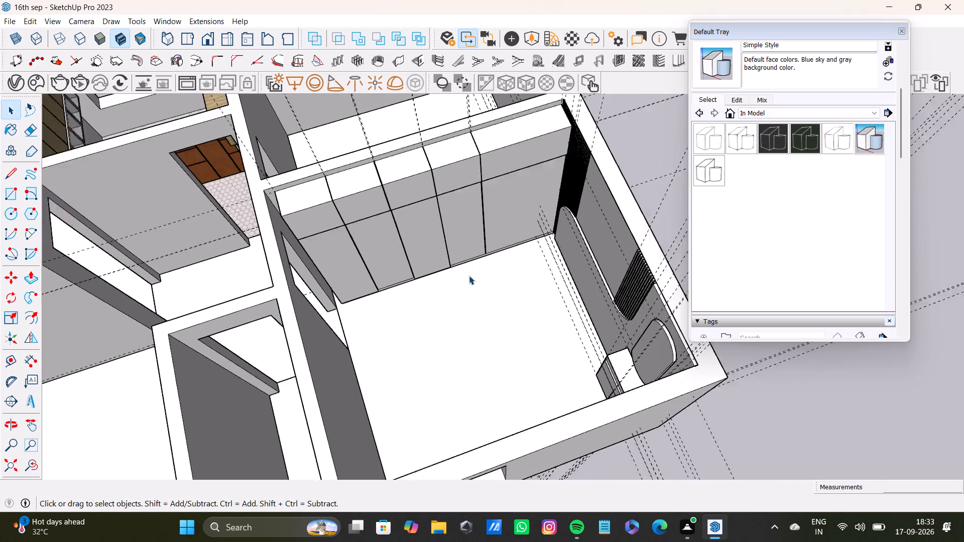
scroll(469, 276, "down", 9)
middle_click_drag(569, 262, 480, 266)
scroll(473, 235, "up", 8)
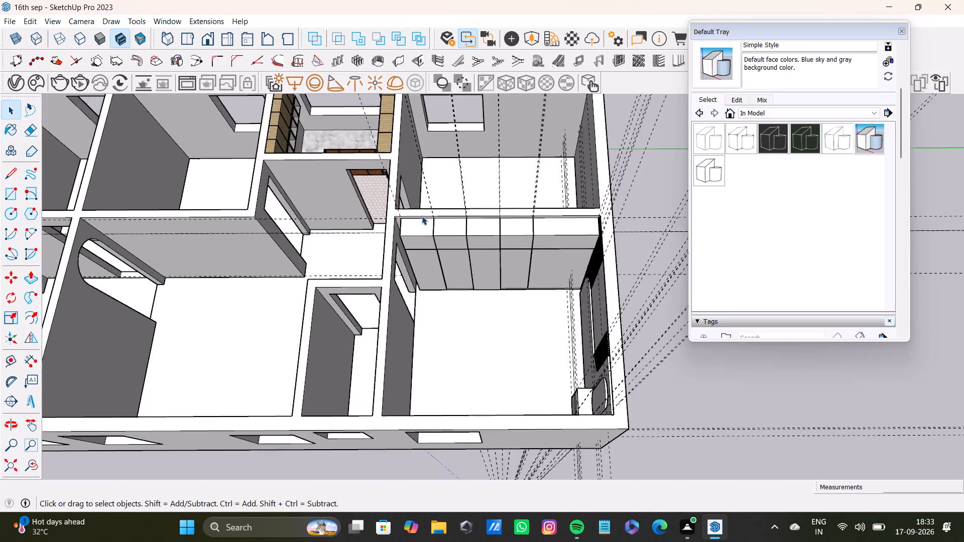
scroll(422, 216, "up", 6)
left_click_drag(900, 148, 900, 201)
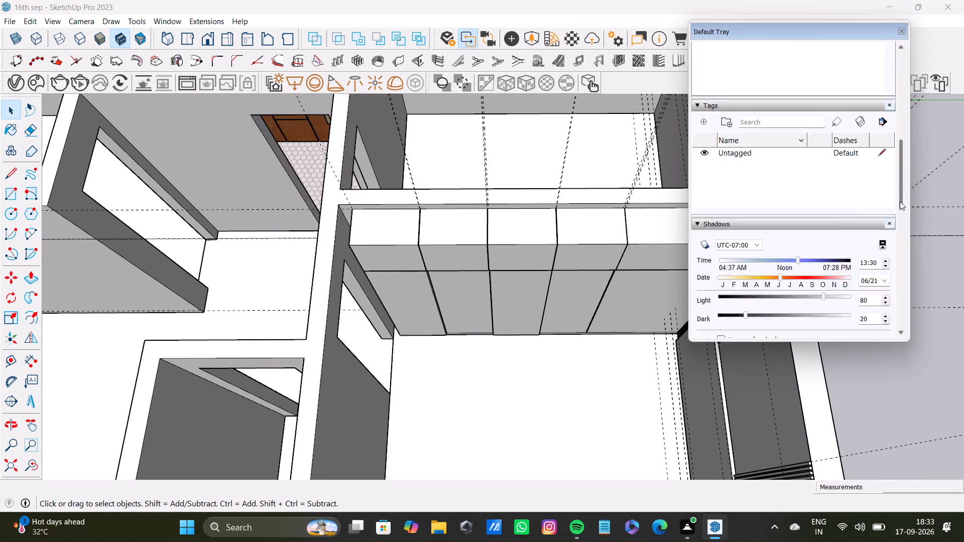
left_click_drag(900, 201, 901, 278)
left_click(707, 208)
key("space")
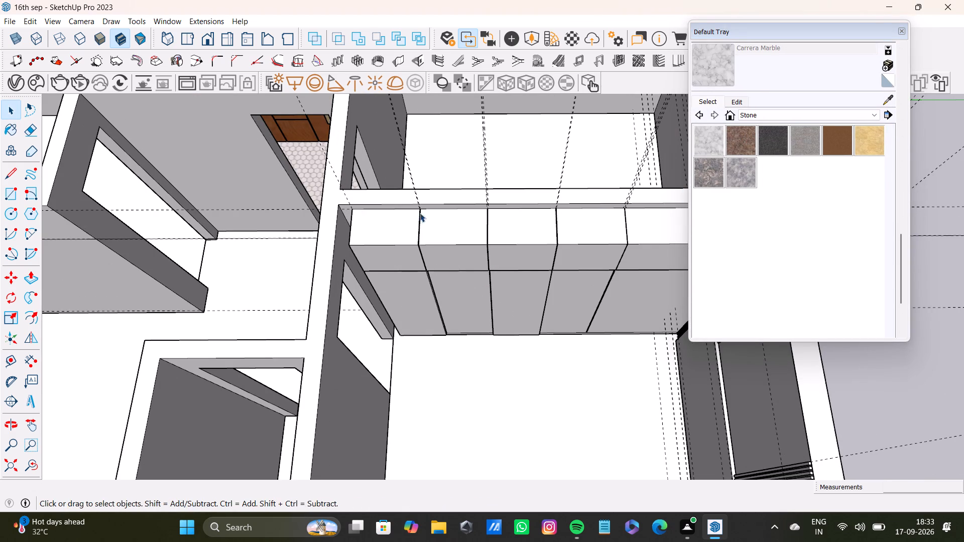
left_click(413, 225, "shift")
left_click(408, 258, "shift")
left_click(440, 227, "shift")
left_click(478, 255, "shift")
left_click(534, 234, "shift")
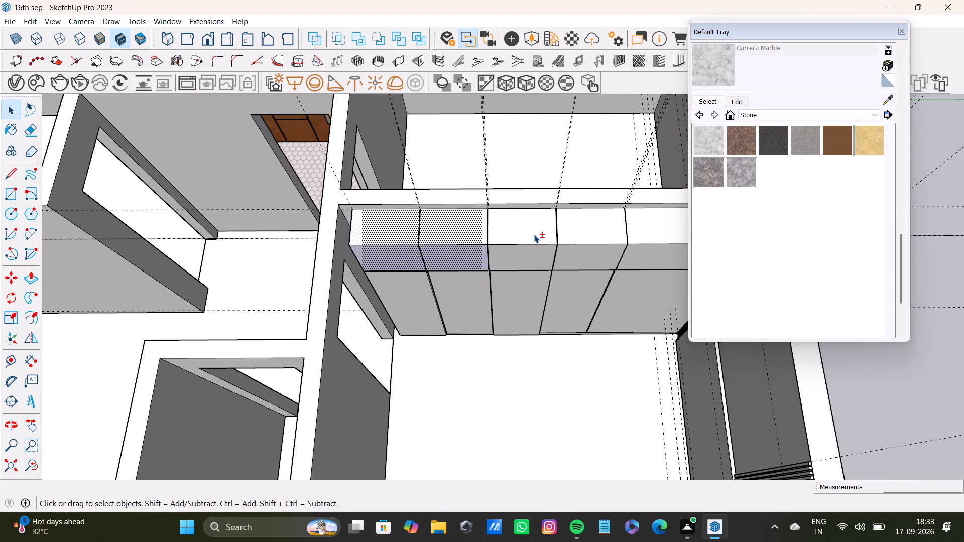
left_click(540, 257, "shift")
left_click(581, 228, "shift")
left_click(586, 254, "shift")
middle_click_drag(610, 243, 599, 233, "shift")
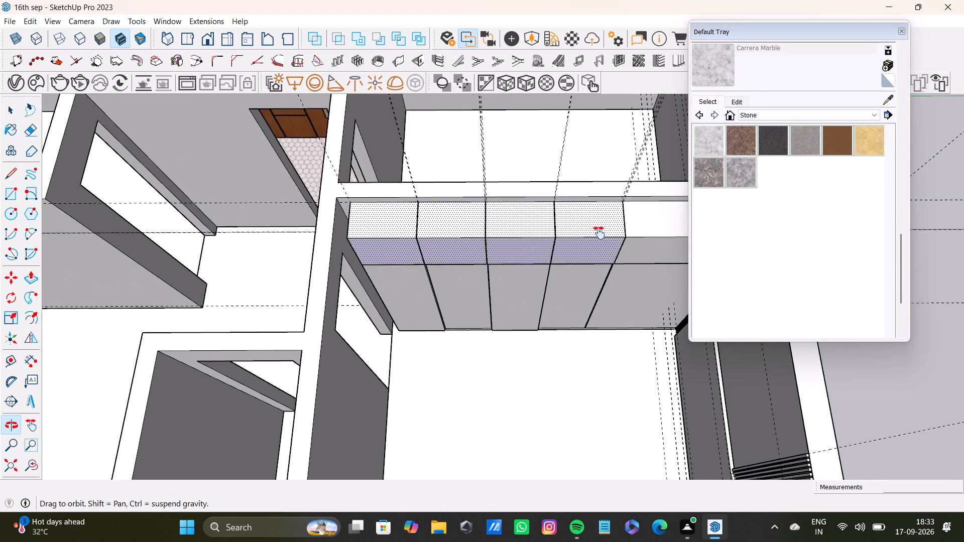
middle_click_drag(599, 233, 530, 232, "shift")
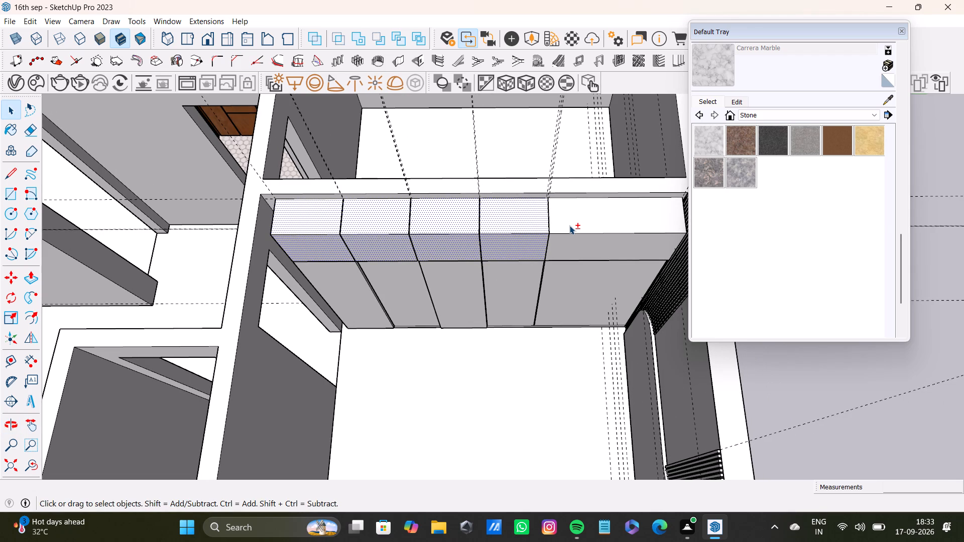
left_click(593, 215, "shift")
left_click(590, 238, "shift")
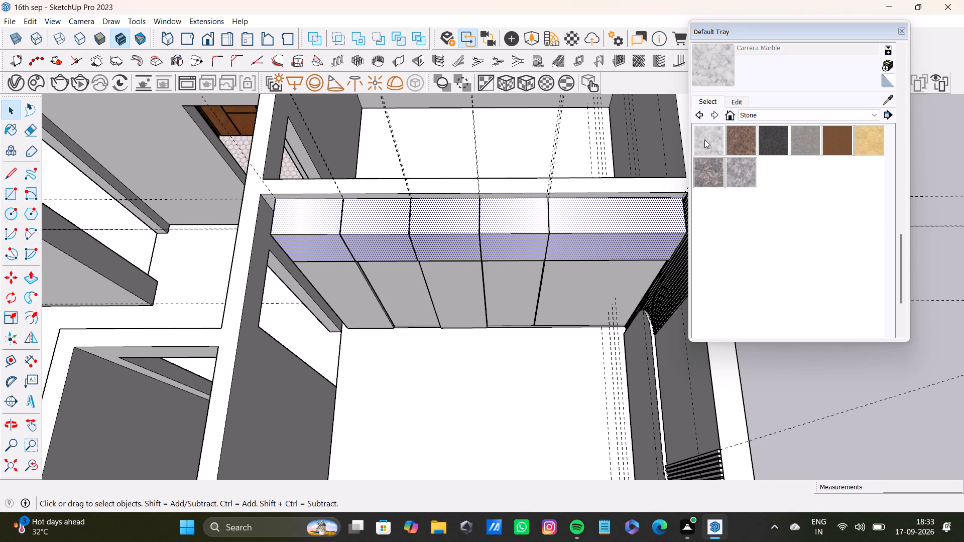
left_click(716, 137, "shift")
left_click(609, 223, "shift")
Paint the narrow side faces in the gaps between the upper cabinets with Carrera Marble and clear the selection.
scroll(413, 269, "up", 6)
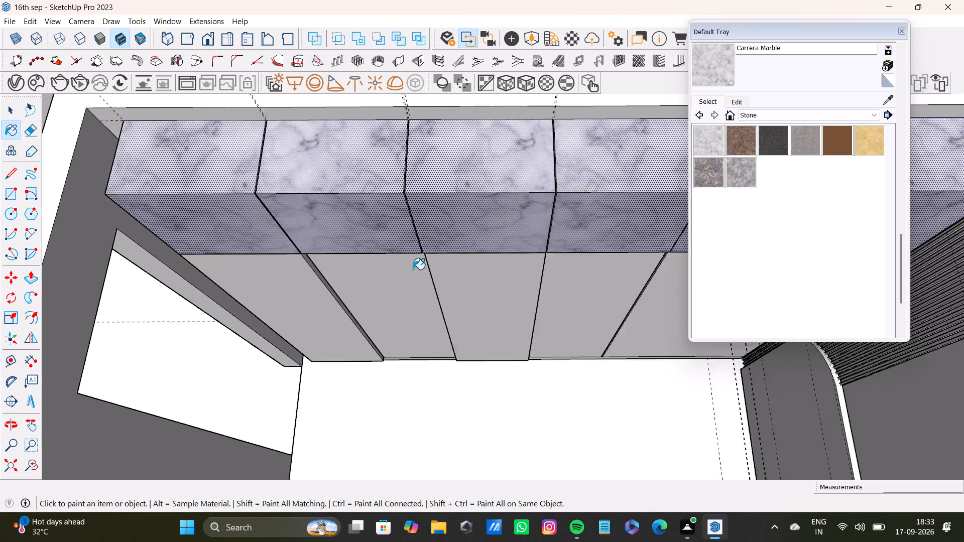
scroll(413, 269, "up", 5)
middle_click_drag(321, 241, 540, 292, "shift")
scroll(474, 231, "up", 11)
key("space")
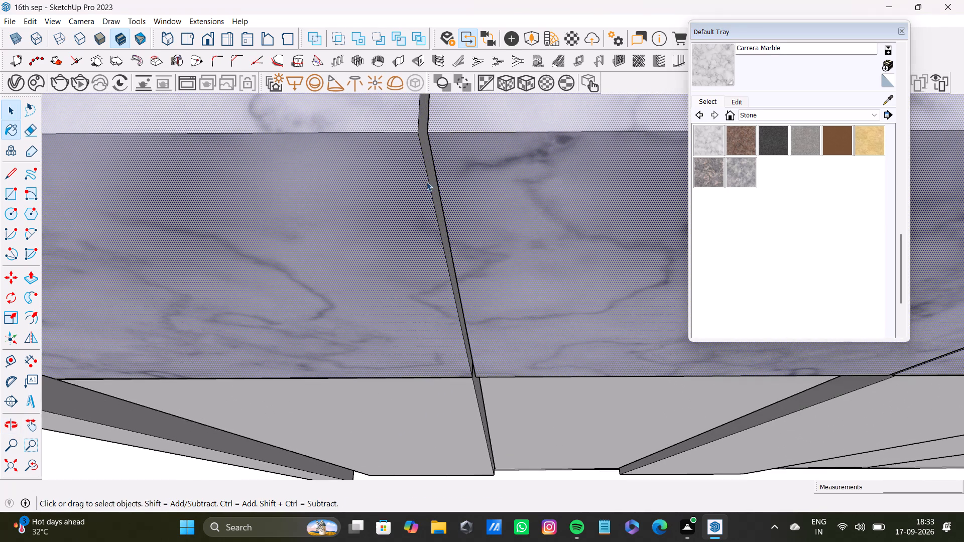
left_click(433, 181, "shift")
scroll(456, 215, "down", 12, "shift")
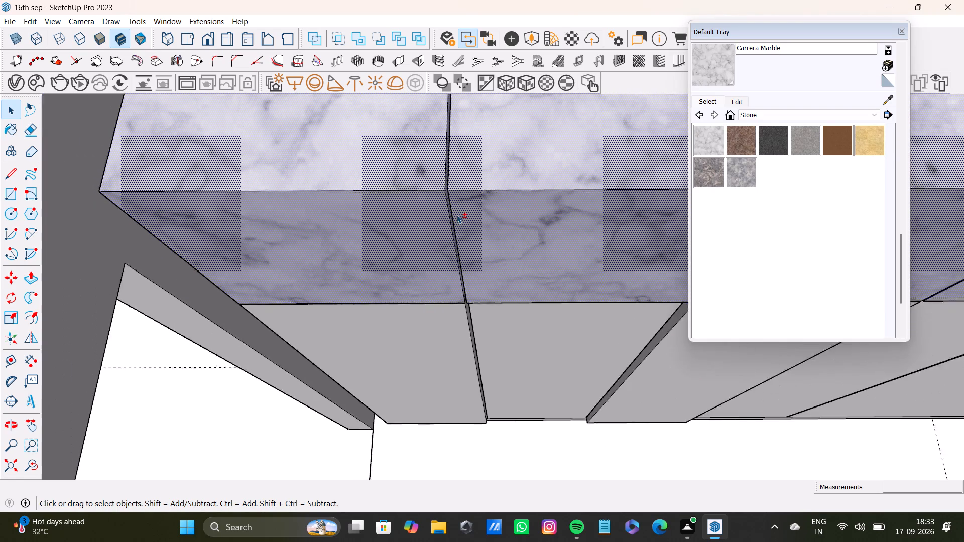
scroll(456, 214, "down", 1, "shift")
middle_click_drag(514, 184, 396, 224, "shift")
scroll(616, 208, "up", 11, "shift")
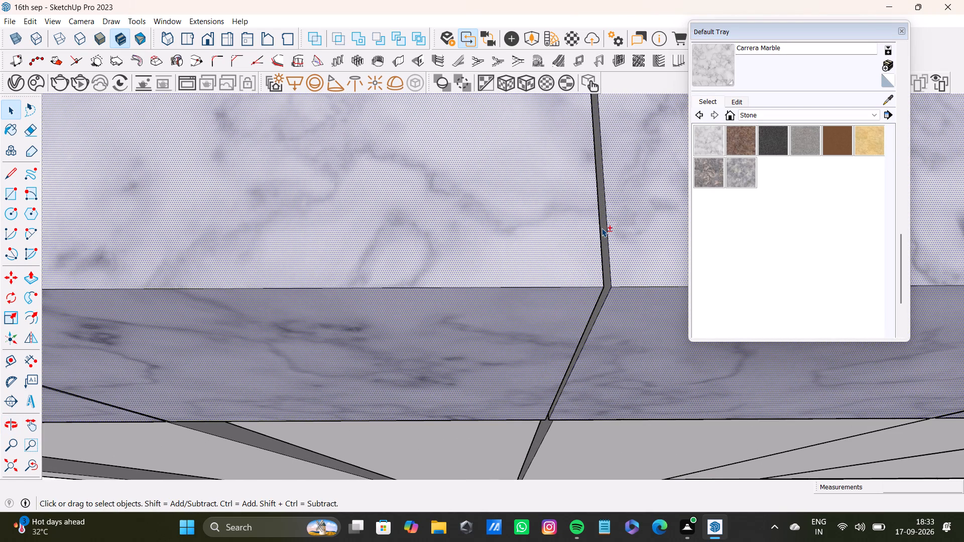
scroll(603, 232, "up", 1, "shift")
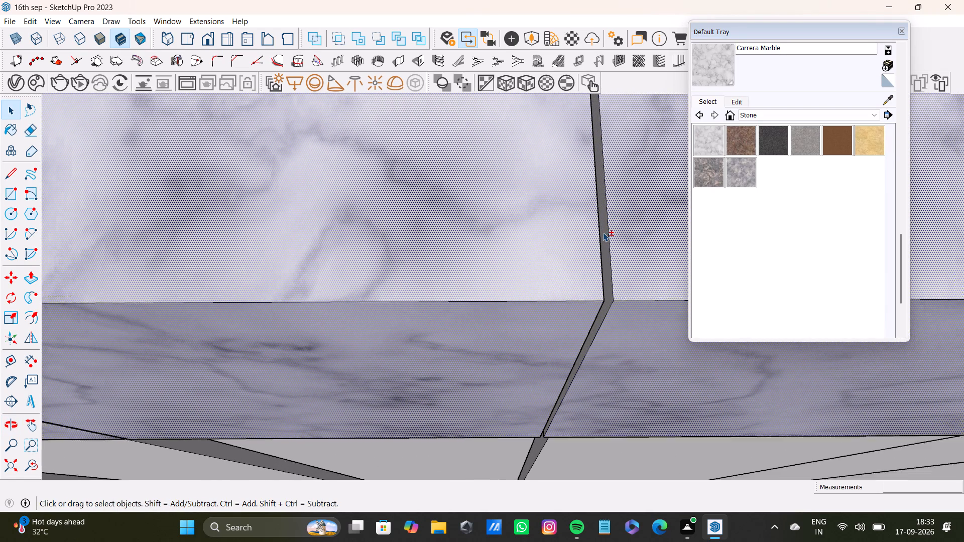
scroll(603, 232, "up", 4, "shift")
left_click(610, 240, "shift")
left_click(608, 244, "shift")
scroll(608, 245, "down", 6, "shift")
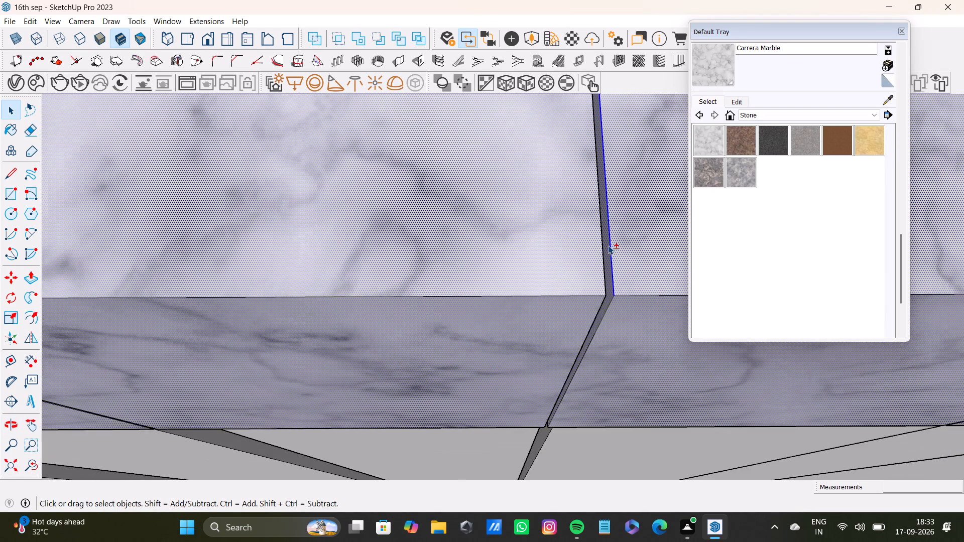
scroll(608, 245, "down", 7, "shift")
middle_click_drag(611, 244, 303, 247, "shift")
scroll(508, 240, "down", 4, "shift")
middle_click_drag(533, 225, 432, 248, "shift")
scroll(568, 234, "up", 5, "shift")
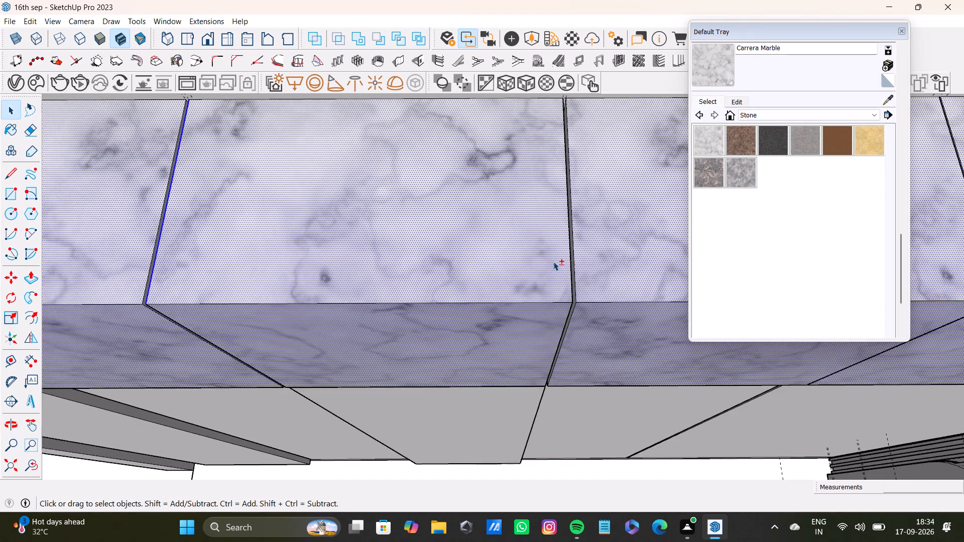
scroll(553, 261, "up", 6, "shift")
middle_click_drag(587, 294, 591, 223, "shift")
scroll(585, 249, "up", 3, "shift")
middle_click_drag(585, 242, 601, 202, "shift")
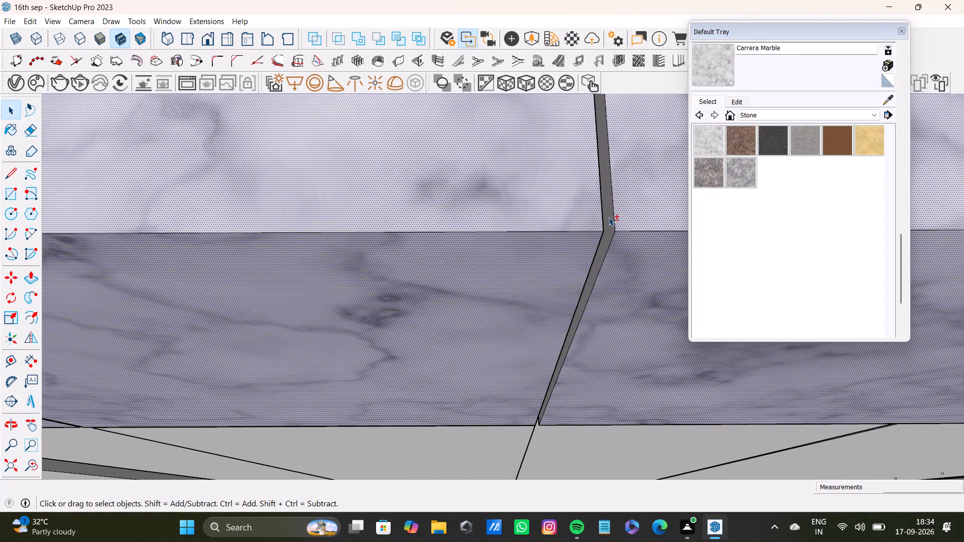
left_click(608, 217, "shift")
scroll(607, 221, "down", 12, "shift")
middle_click_drag(607, 221, 600, 222, "shift")
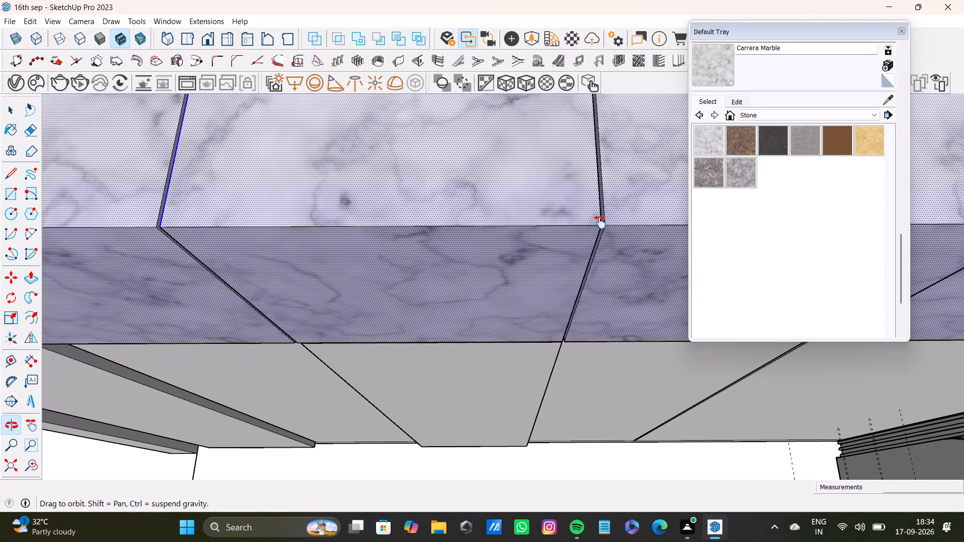
middle_click_drag(600, 222, 350, 229, "shift")
scroll(628, 198, "down", 8, "shift")
middle_click_drag(587, 199, 485, 193, "shift")
scroll(611, 186, "up", 2, "shift")
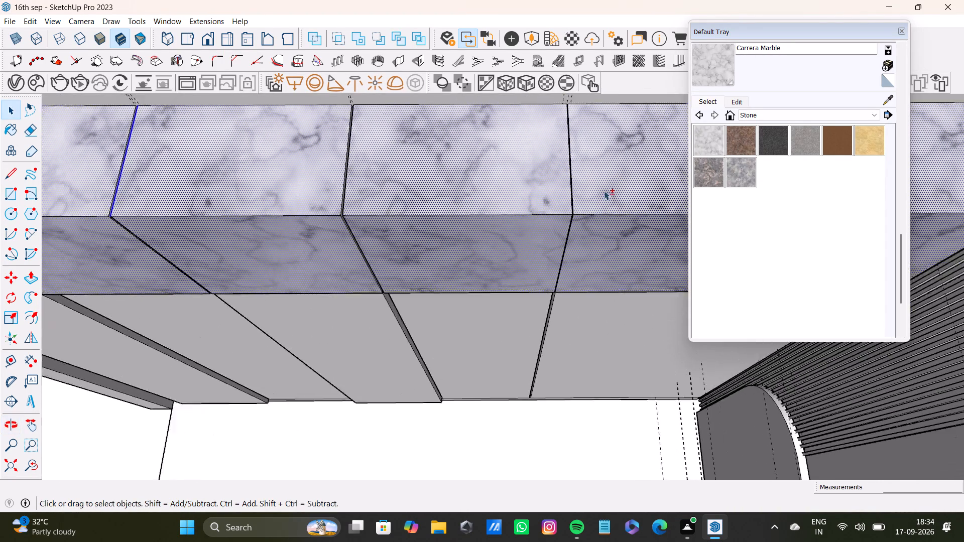
scroll(604, 191, "up", 20, "shift")
scroll(604, 191, "up", 3, "shift")
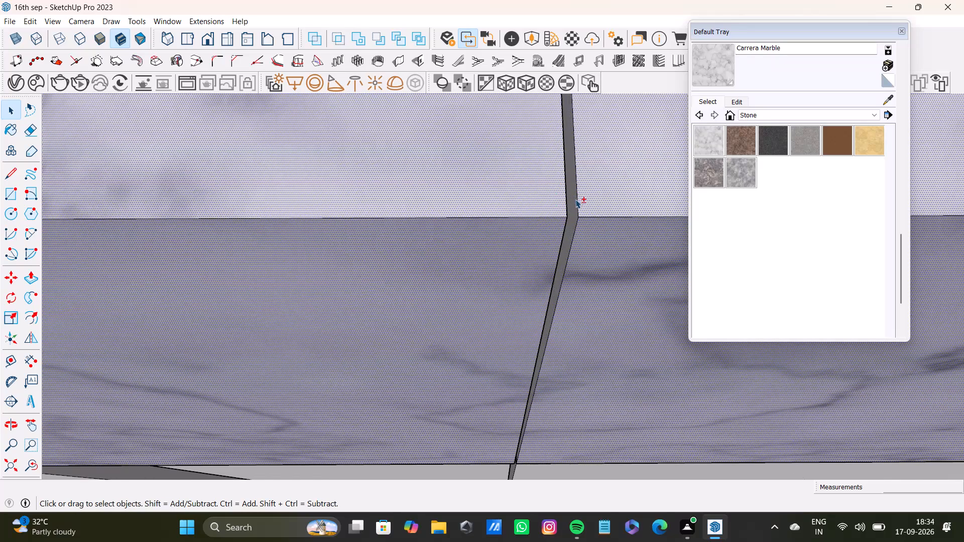
left_click(575, 201, "shift")
scroll(577, 205, "down", 12, "shift")
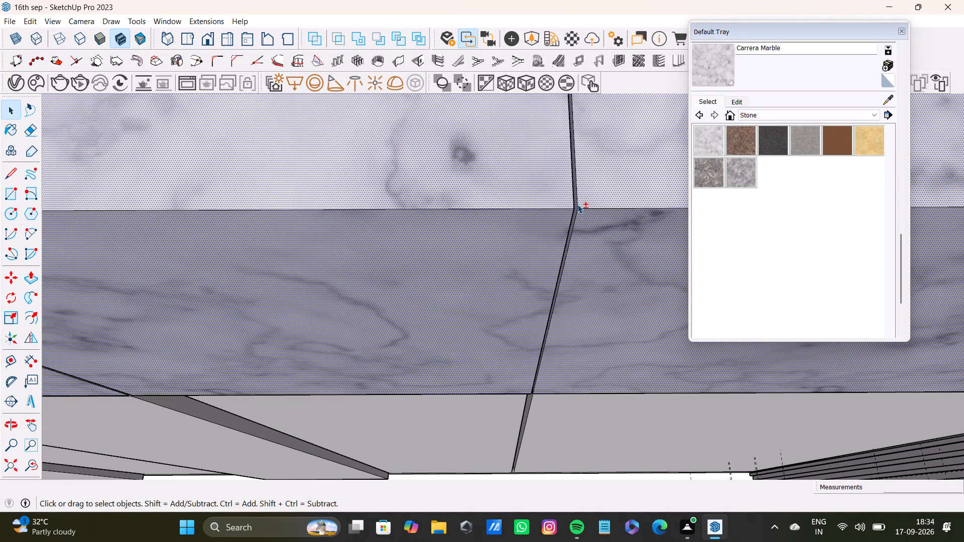
scroll(577, 204, "down", 8, "shift")
middle_click_drag(550, 204, 409, 226, "shift")
scroll(507, 199, "down", 6, "shift")
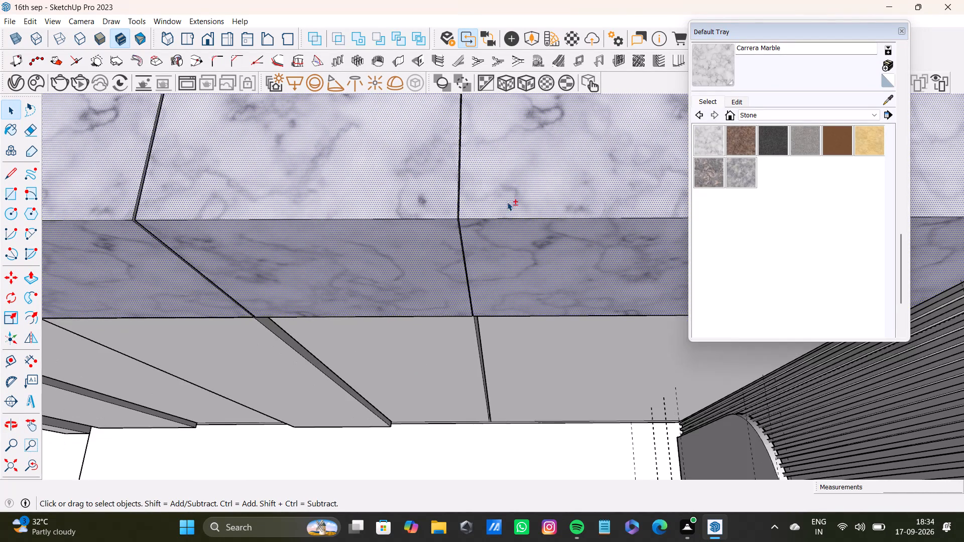
scroll(507, 202, "down", 6, "shift")
middle_click_drag(575, 182, 810, 183, "shift")
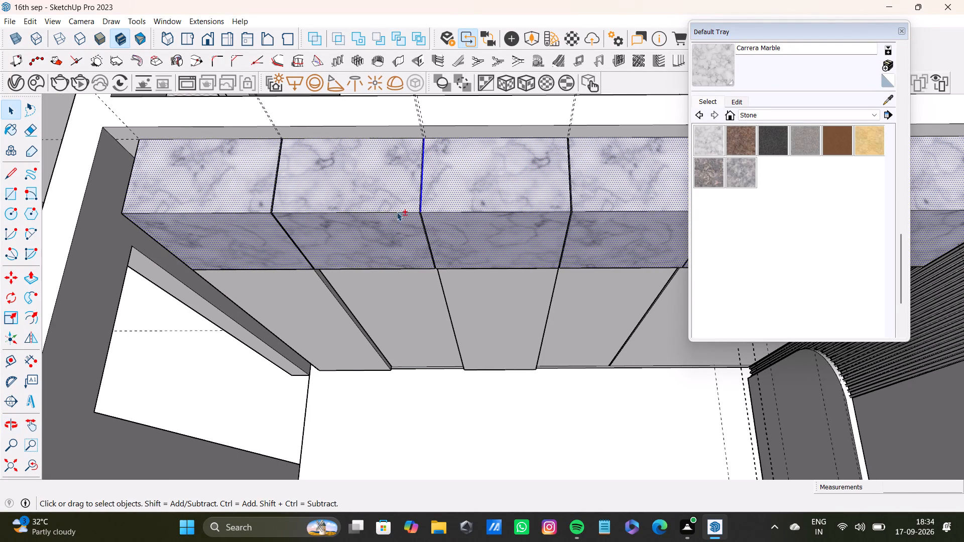
middle_click_drag(598, 194, 524, 194)
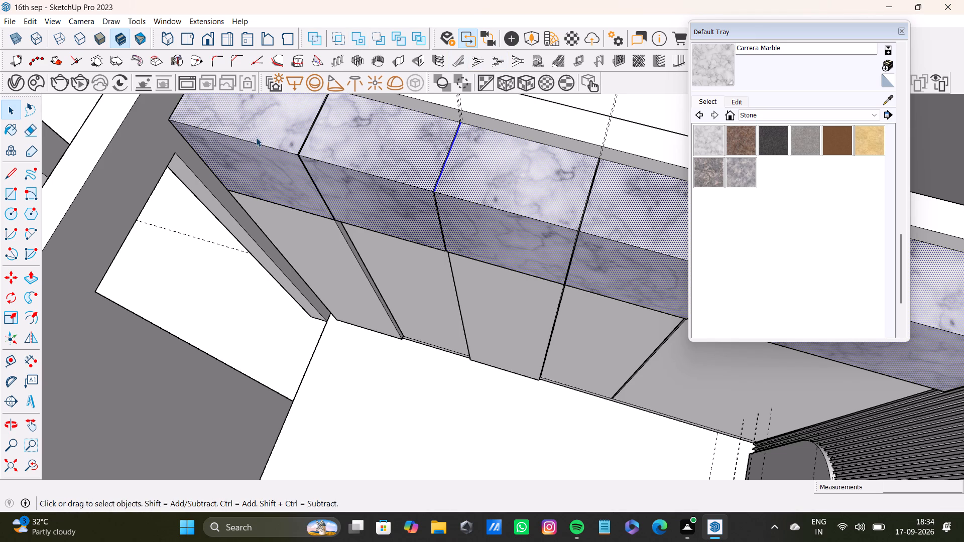
scroll(287, 123, "up", 20)
scroll(287, 123, "up", 7)
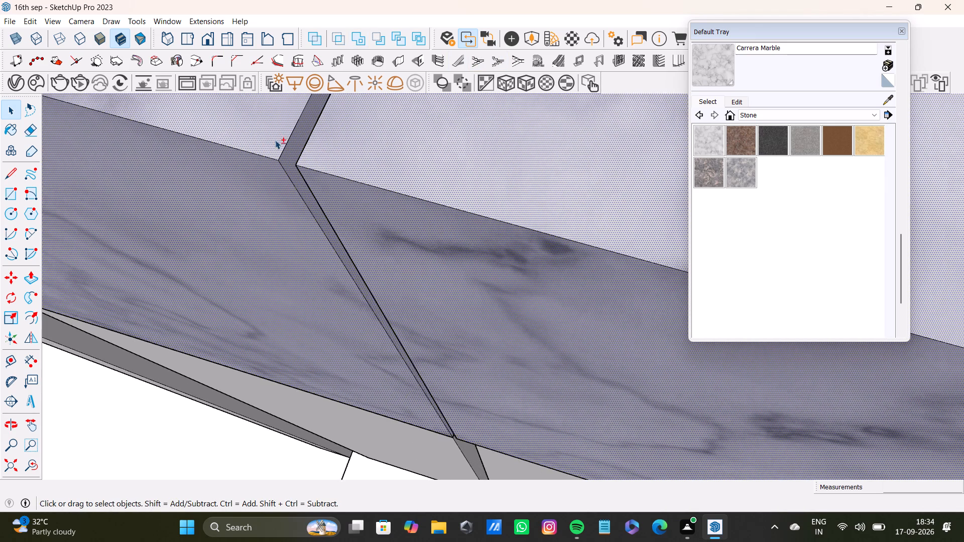
scroll(275, 140, "up", 20)
left_click(303, 163, "shift")
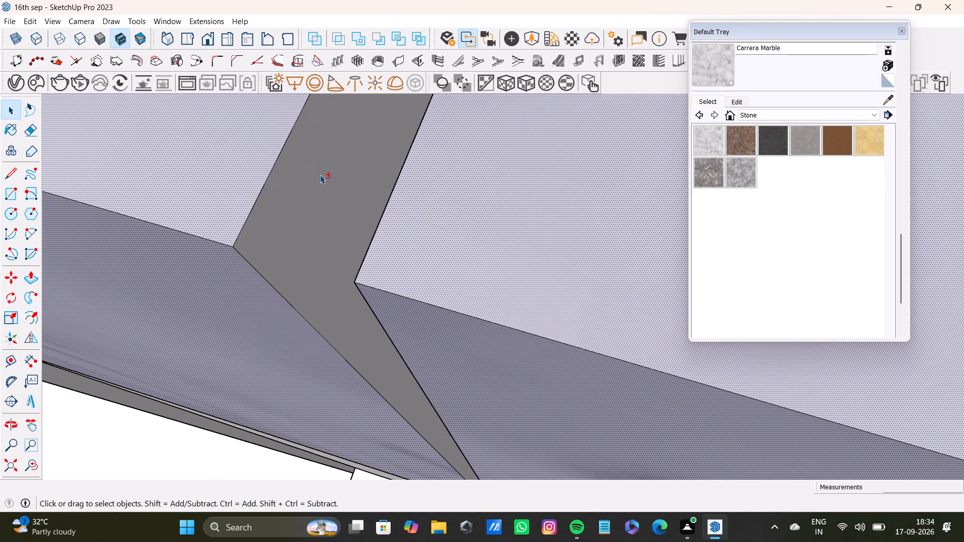
left_click(320, 175, "shift")
left_click(697, 143, "shift")
left_click(293, 207, "shift")
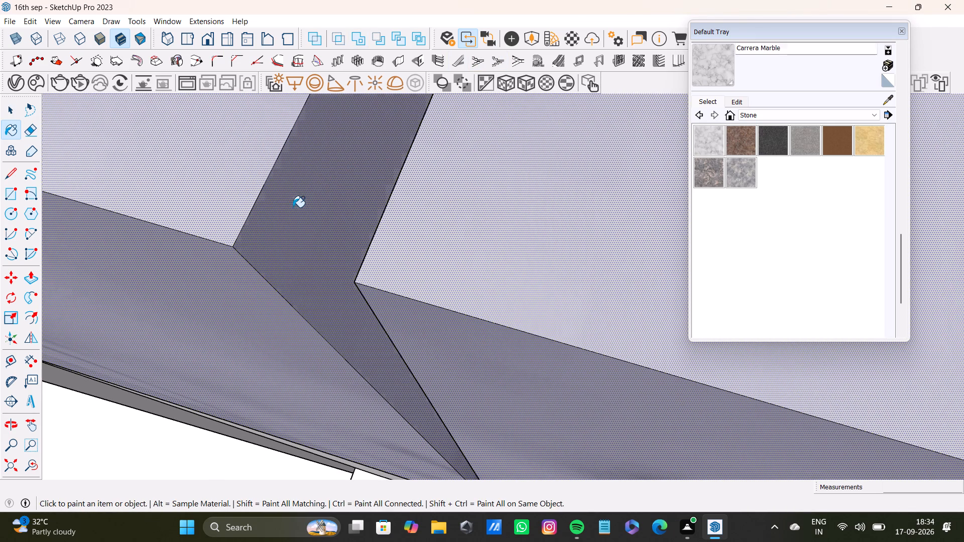
scroll(309, 228, "down", 20, "shift")
scroll(309, 228, "down", 14, "shift")
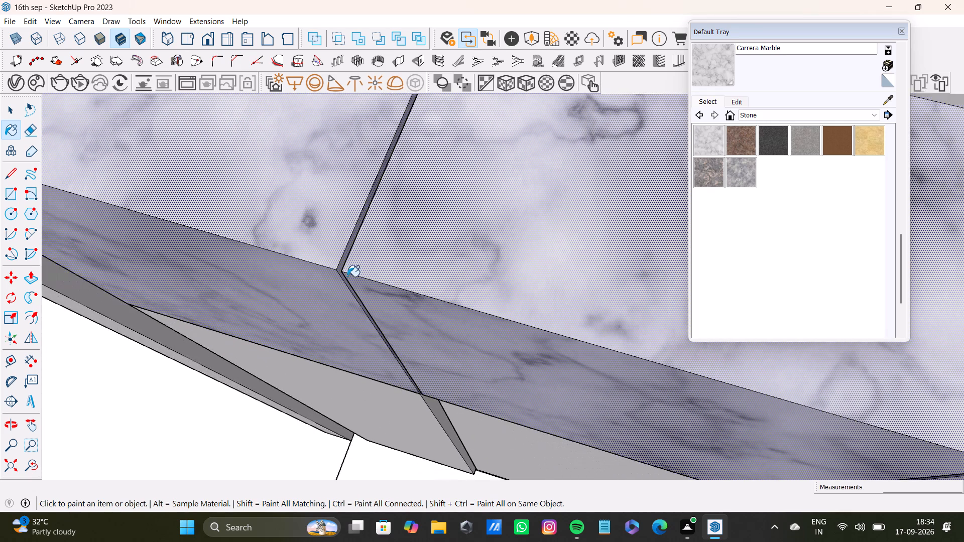
scroll(347, 277, "down", 20, "shift")
scroll(347, 277, "down", 15, "shift")
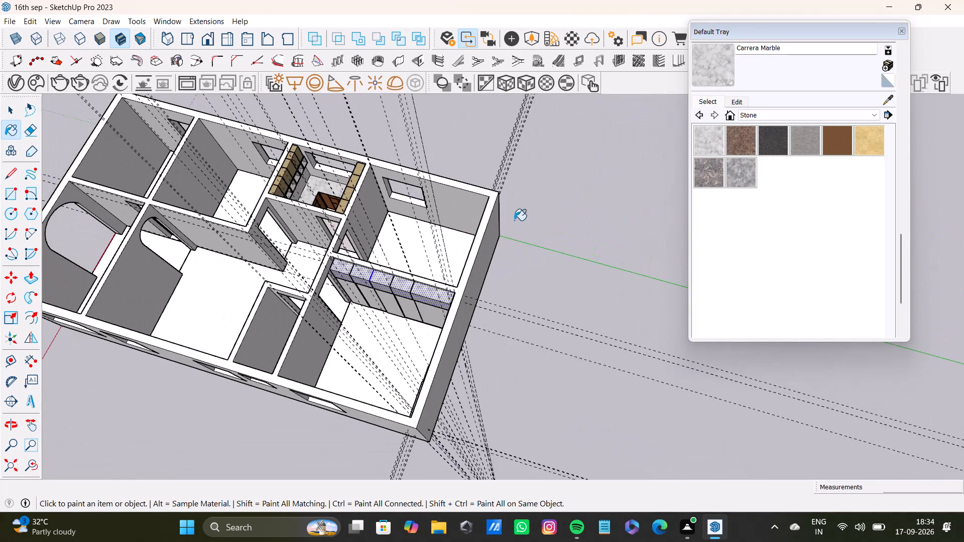
key("space")
left_click(564, 205)
Select the first two lower door panels beside the doorway, along with the narrow side face in the gap between them.
scroll(387, 341, "up", 10)
middle_click_drag(384, 315, 396, 361, "shift")
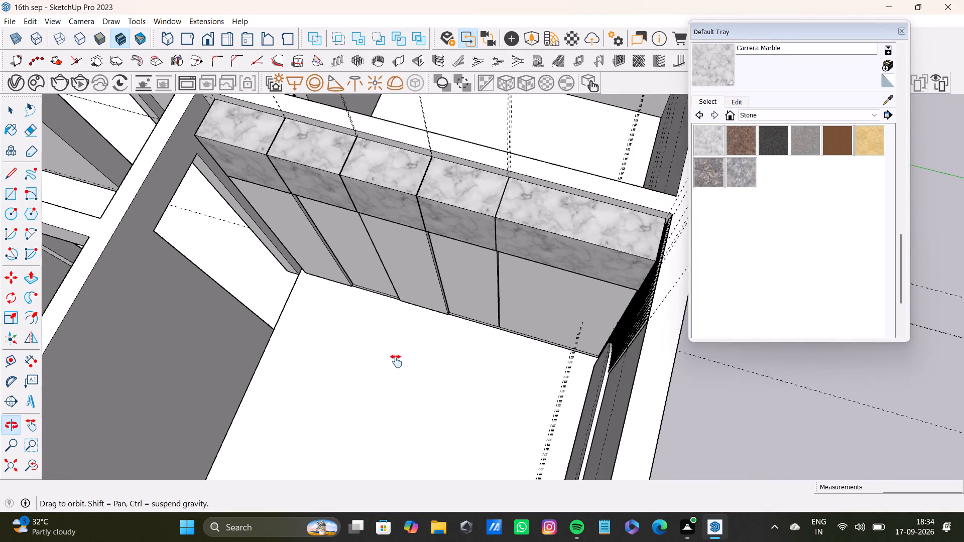
middle_click_drag(396, 361, 398, 363, "shift")
middle_click_drag(400, 364, 458, 302)
scroll(329, 299, "up", 10)
middle_click_drag(275, 205, 278, 330, "shift")
scroll(288, 328, "up", 1)
middle_click_drag(290, 327, 235, 175)
scroll(269, 239, "up", 6)
middle_click_drag(327, 274, 289, 213)
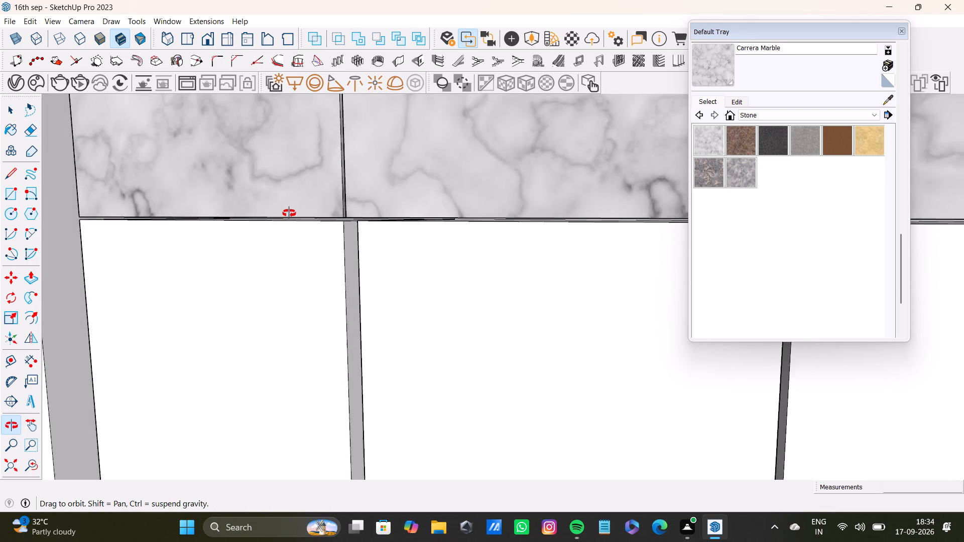
middle_click_drag(289, 213, 292, 212)
scroll(294, 212, "up", 4)
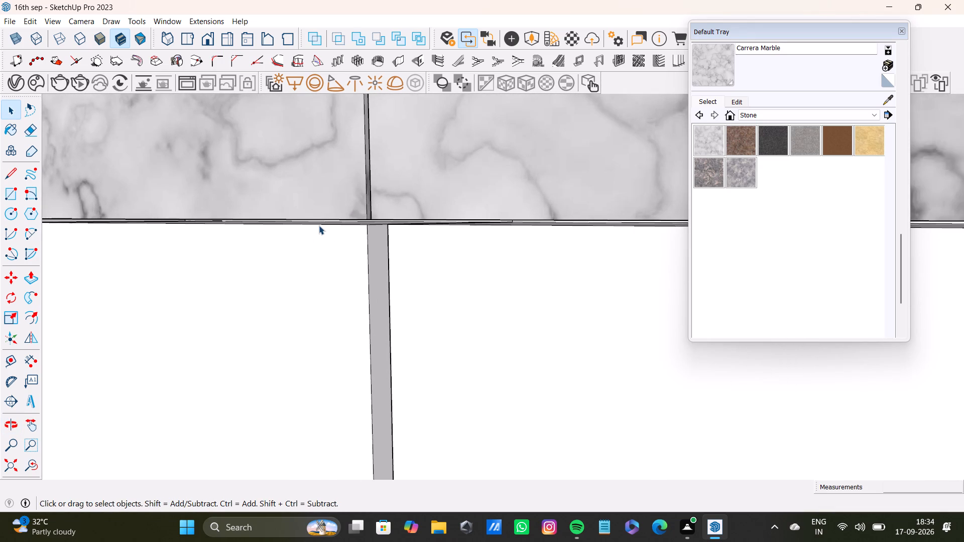
scroll(353, 245, "up", 8)
left_click(400, 249, "shift")
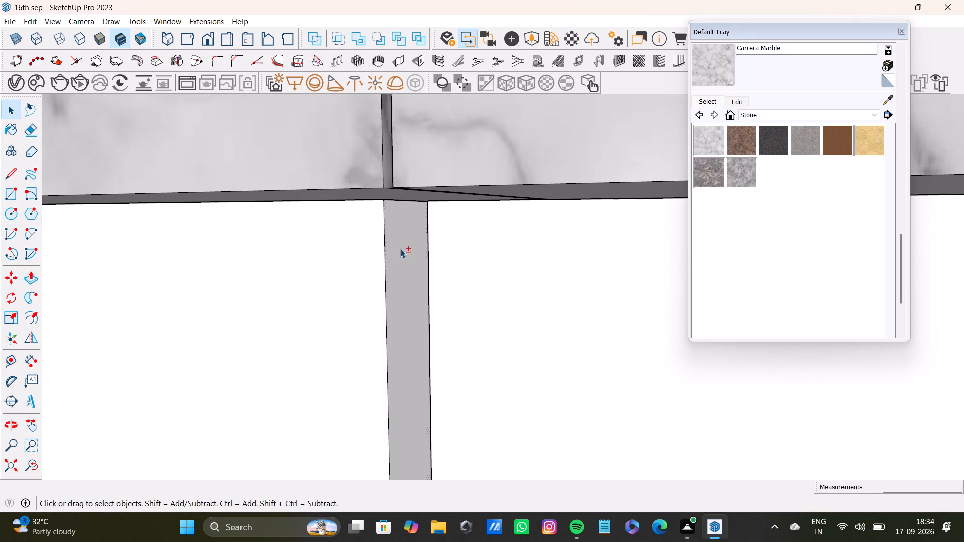
left_click(470, 262, "shift")
left_click(328, 266, "shift")
Add the thin top ledge faces above the first two lower door panels to the selection.
middle_click_drag(387, 228, 401, 322, "shift")
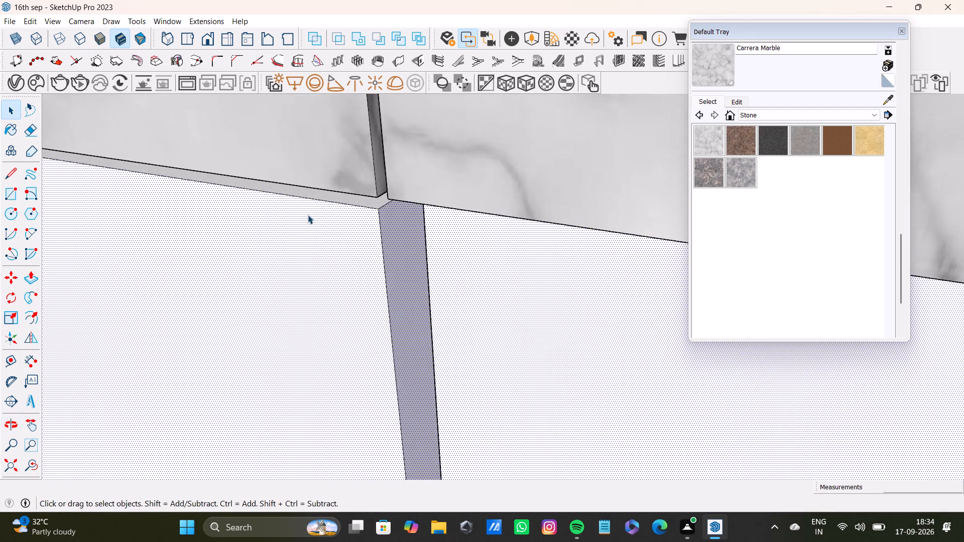
scroll(308, 214, "up", 6, "shift")
left_click(412, 191, "shift")
scroll(424, 203, "down", 8, "shift")
middle_click_drag(485, 224, 308, 262, "shift")
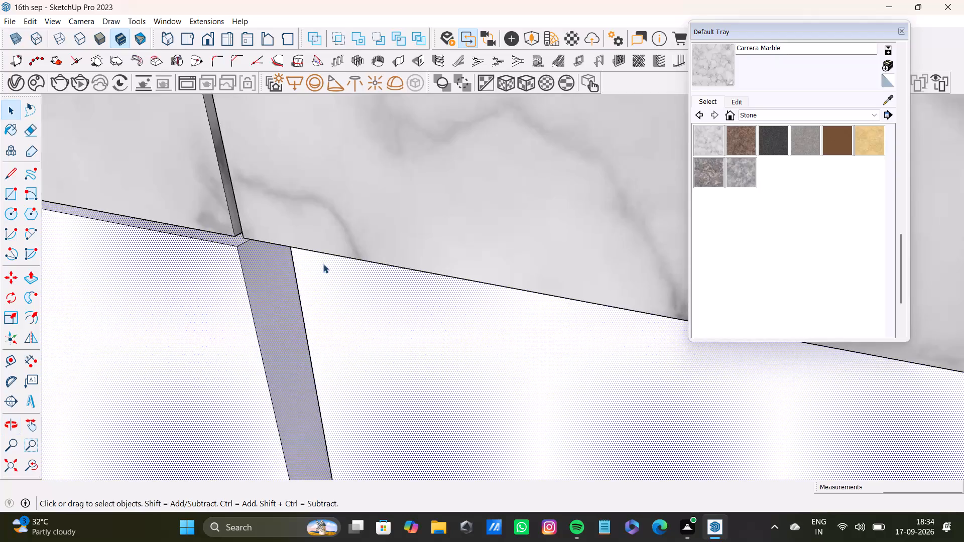
scroll(323, 264, "up", 9)
middle_click_drag(252, 253, 394, 161)
scroll(314, 218, "up", 3, "shift")
middle_click_drag(339, 225, 342, 234)
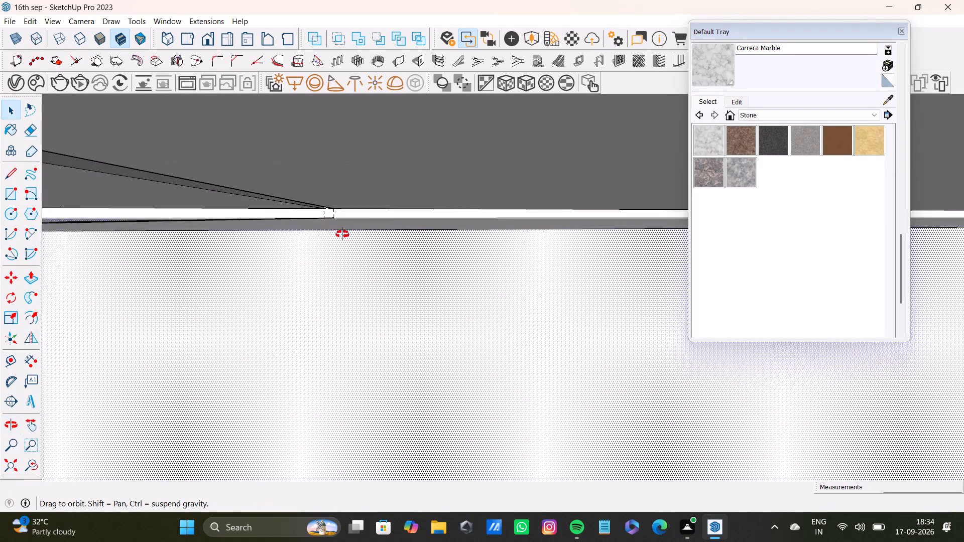
middle_click_drag(342, 234, 342, 245)
left_click(348, 235, "shift")
scroll(348, 235, "down", 18, "shift")
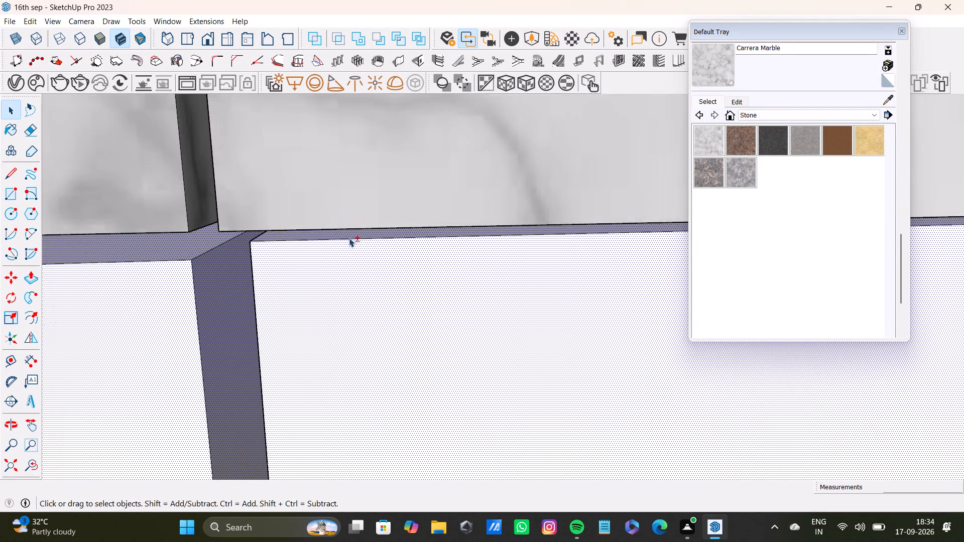
scroll(349, 238, "down", 20, "shift")
Add the third and fourth lower door panels and the side face between the second and third panels to the selection.
middle_click_drag(384, 268, 220, 143, "shift")
scroll(489, 195, "down", 3, "shift")
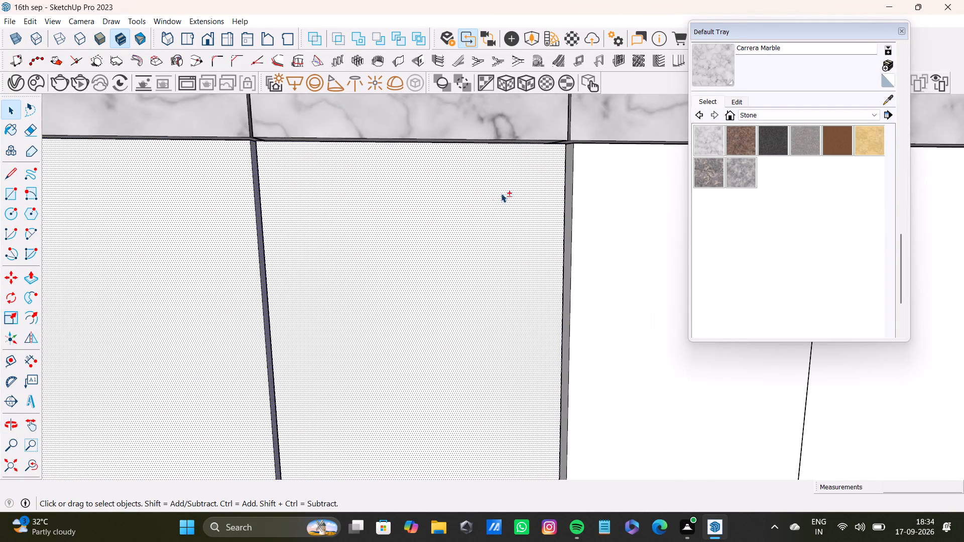
middle_click_drag(505, 191, 435, 261, "shift")
scroll(481, 247, "up", 8, "shift")
left_click(518, 230, "shift")
left_click(564, 240, "shift")
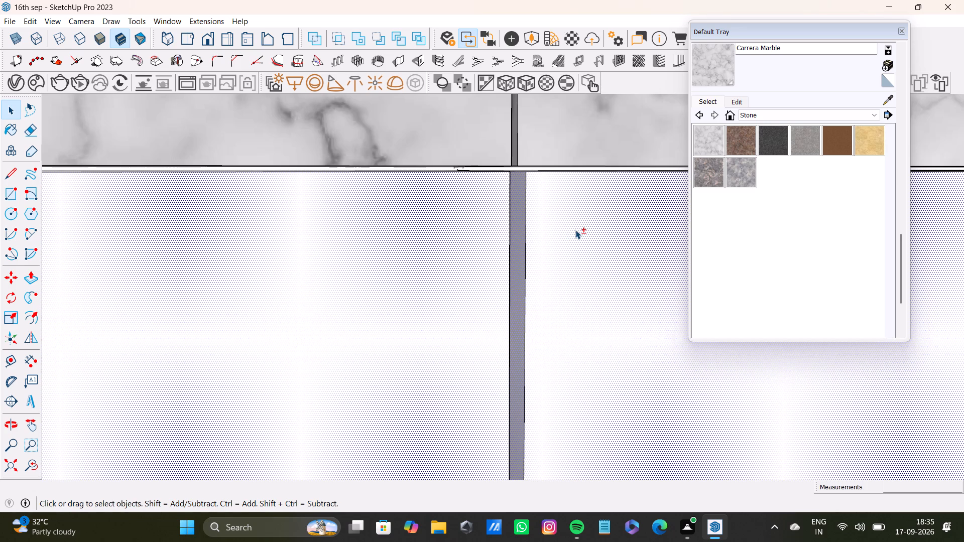
scroll(568, 254, "down", 15, "shift")
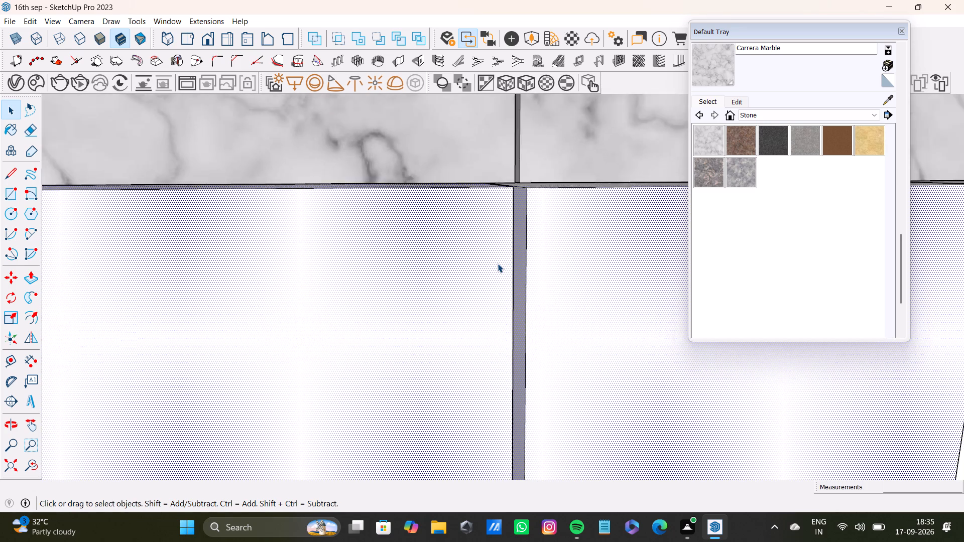
scroll(498, 263, "down", 6, "shift")
middle_click_drag(604, 283, 386, 309, "shift")
left_click(559, 306, "shift")
middle_click_drag(573, 297, 199, 324, "shift")
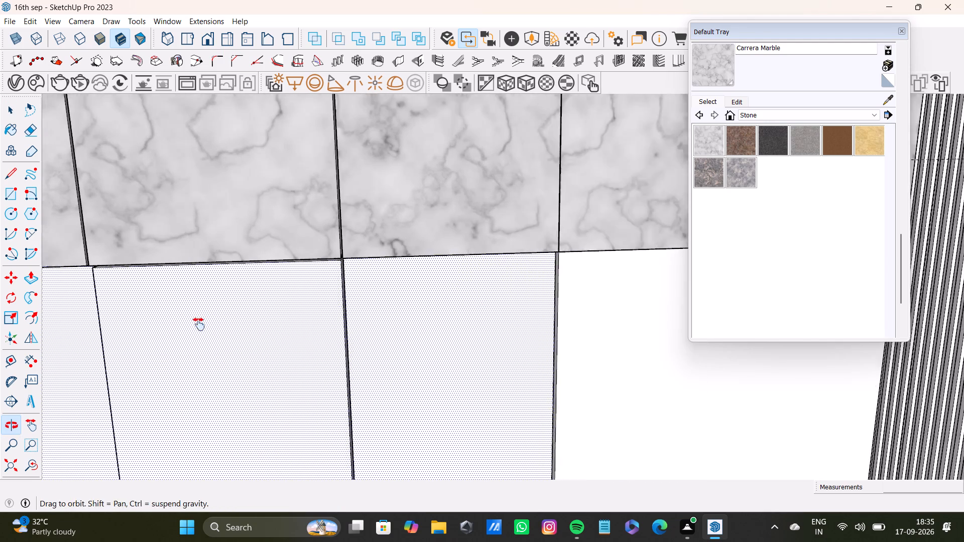
middle_click_drag(199, 324, 210, 322, "shift")
left_click(488, 320, "shift")
scroll(380, 303, "up", 12, "shift")
left_click(467, 259, "shift")
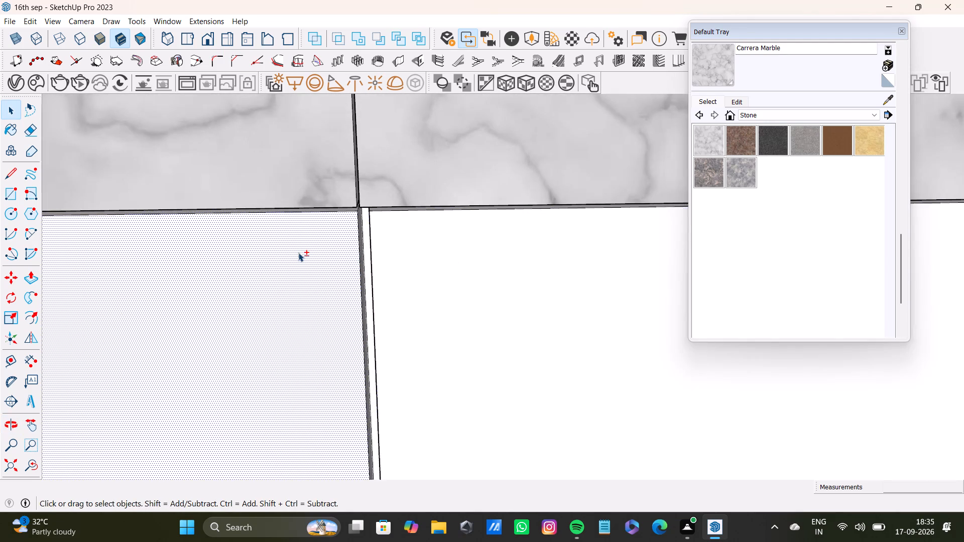
Add the narrow side faces on both sides of the fourth lower panel and the thin ledge above the third to the selection.
scroll(298, 252, "down", 4, "shift")
middle_click_drag(297, 253, 436, 226, "shift")
scroll(474, 256, "up", 12, "shift")
middle_click_drag(477, 204, 478, 204, "shift")
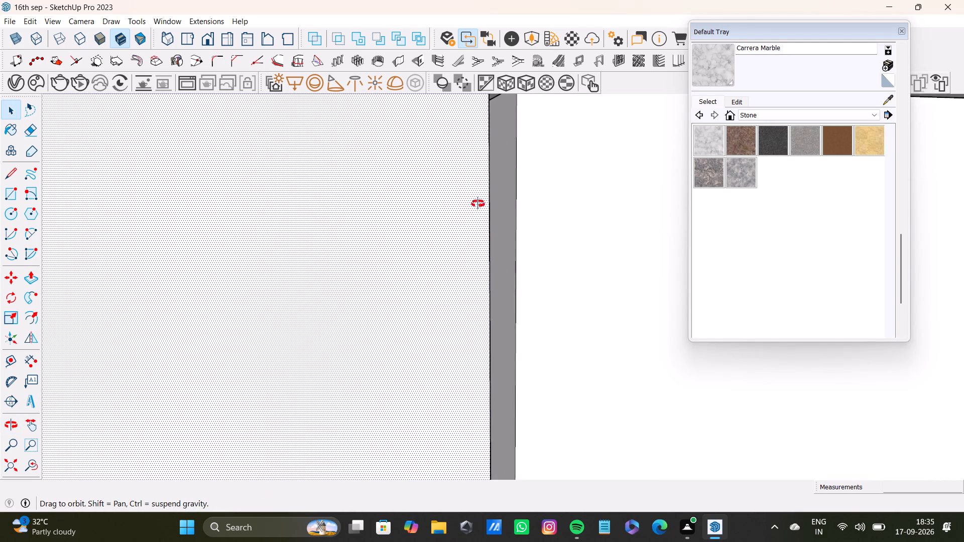
middle_click_drag(478, 204, 349, 283, "shift")
left_click(507, 177, "shift")
left_click(518, 186, "shift")
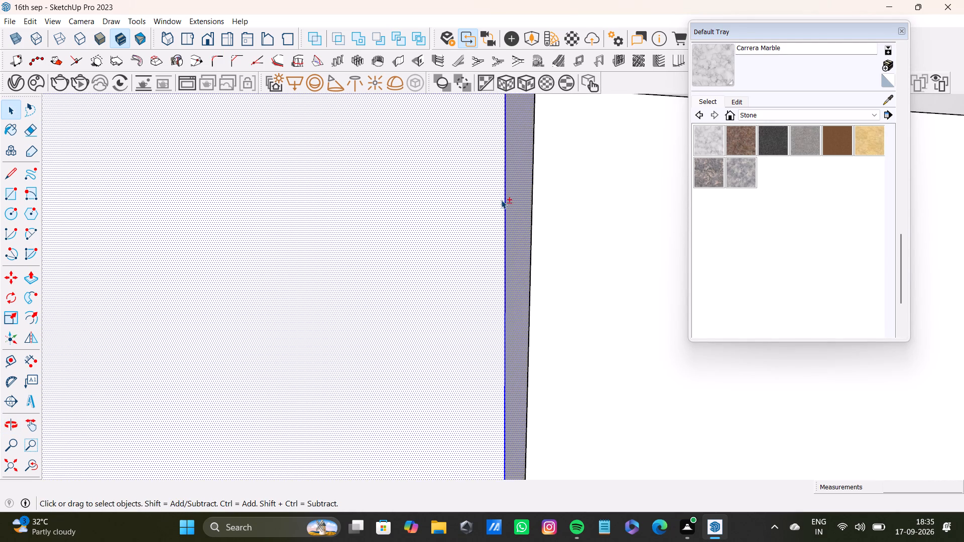
scroll(501, 200, "down", 11, "shift")
middle_click_drag(316, 213, 496, 268, "shift")
scroll(219, 227, "up", 4, "shift")
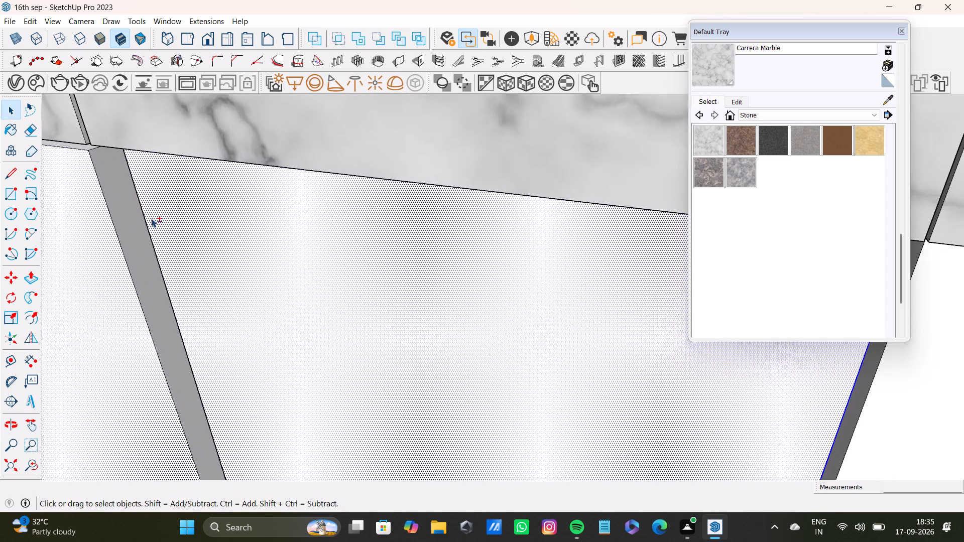
left_click(141, 220, "shift")
scroll(141, 220, "down", 4, "shift")
middle_click_drag(143, 219, 452, 257, "shift")
scroll(445, 221, "up", 5, "shift")
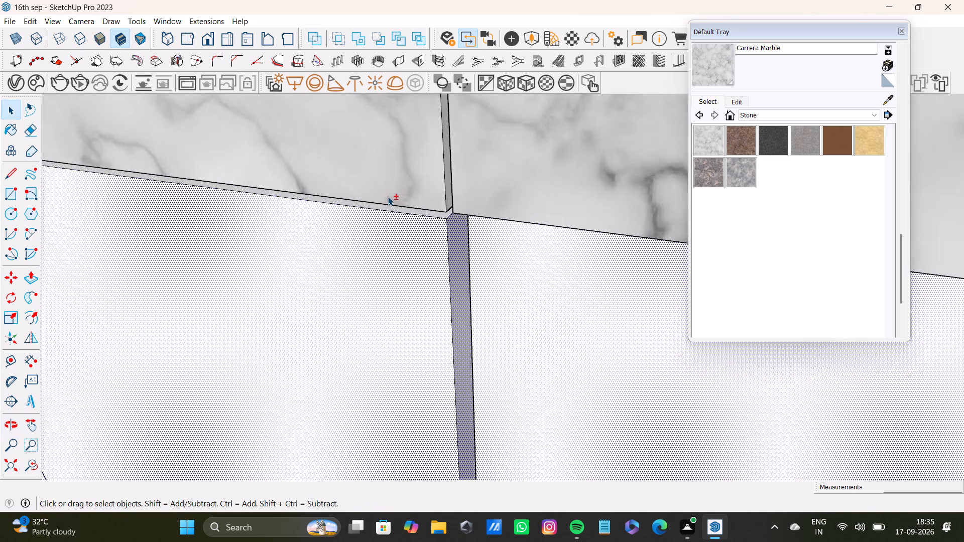
scroll(388, 196, "up", 10, "shift")
left_click(459, 217, "shift")
scroll(443, 227, "down", 10, "shift")
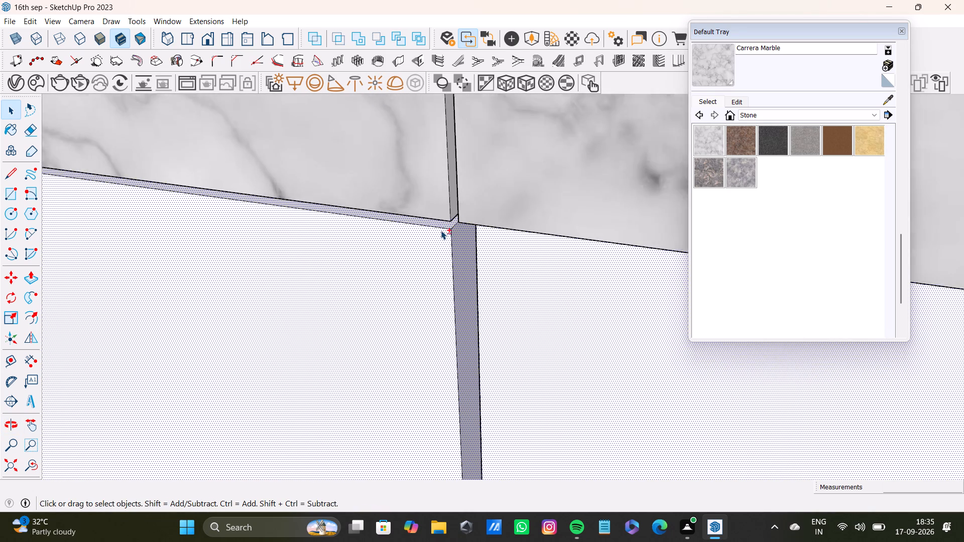
scroll(441, 230, "down", 3, "shift")
middle_click_drag(255, 245, 738, 306, "shift")
scroll(331, 213, "up", 15, "shift")
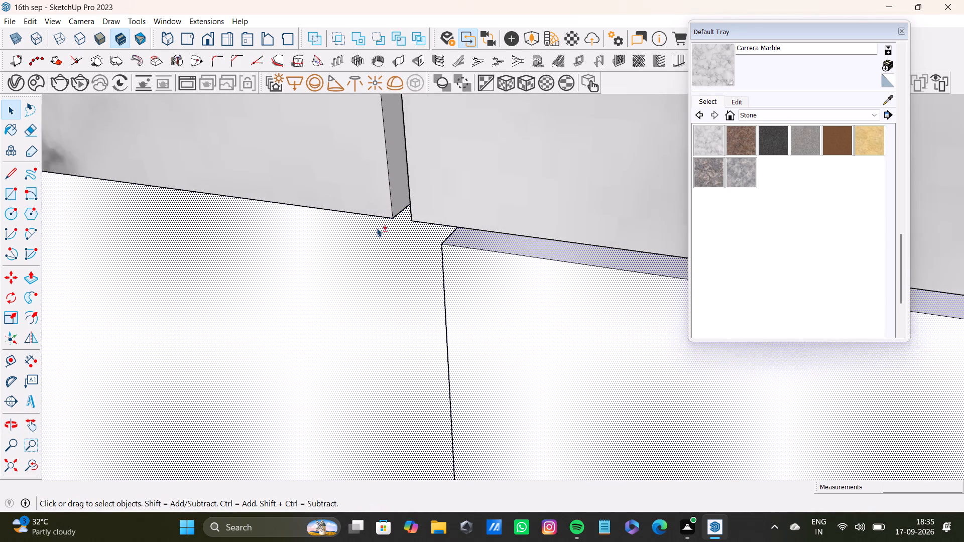
middle_click_drag(377, 232, 483, 264, "shift")
scroll(511, 252, "up", 11, "shift")
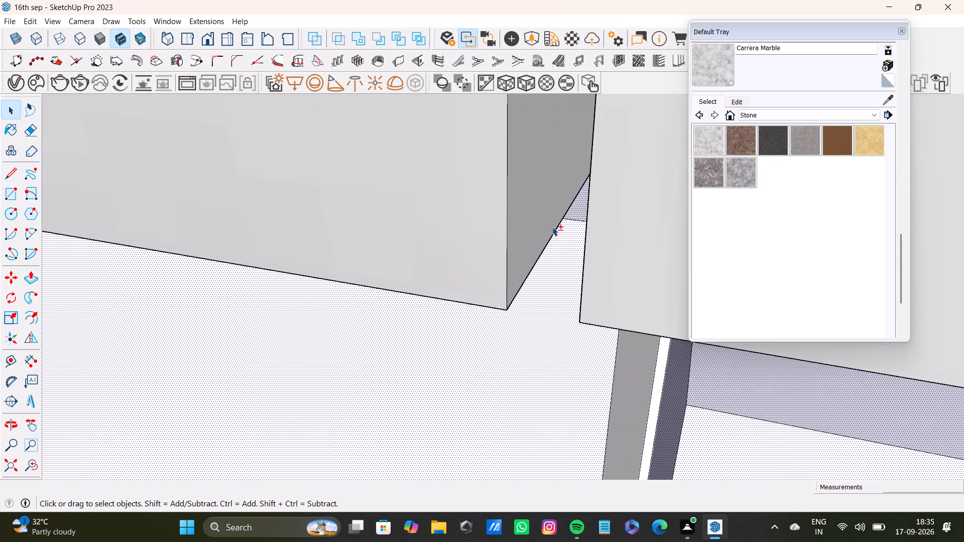
scroll(552, 227, "down", 20, "shift")
scroll(552, 227, "down", 13, "shift")
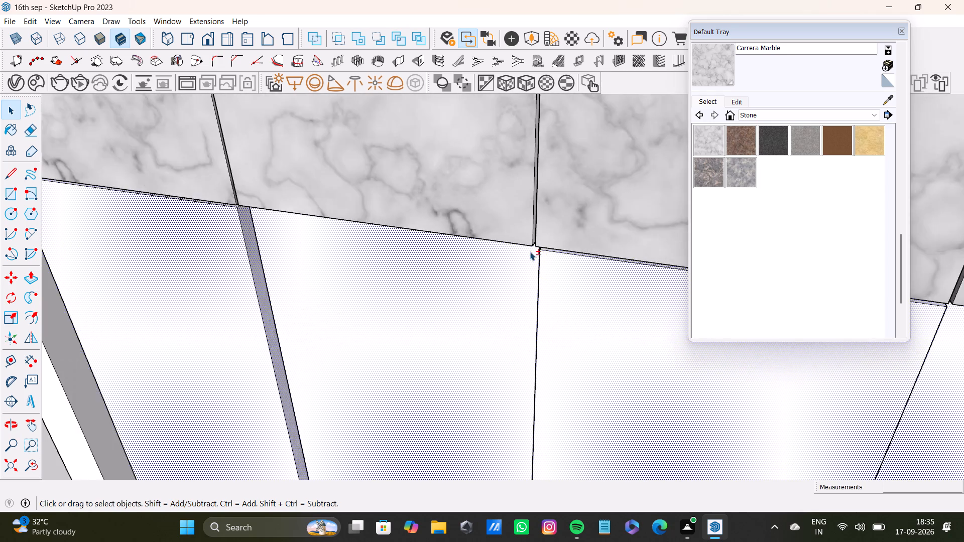
scroll(530, 251, "down", 7, "shift")
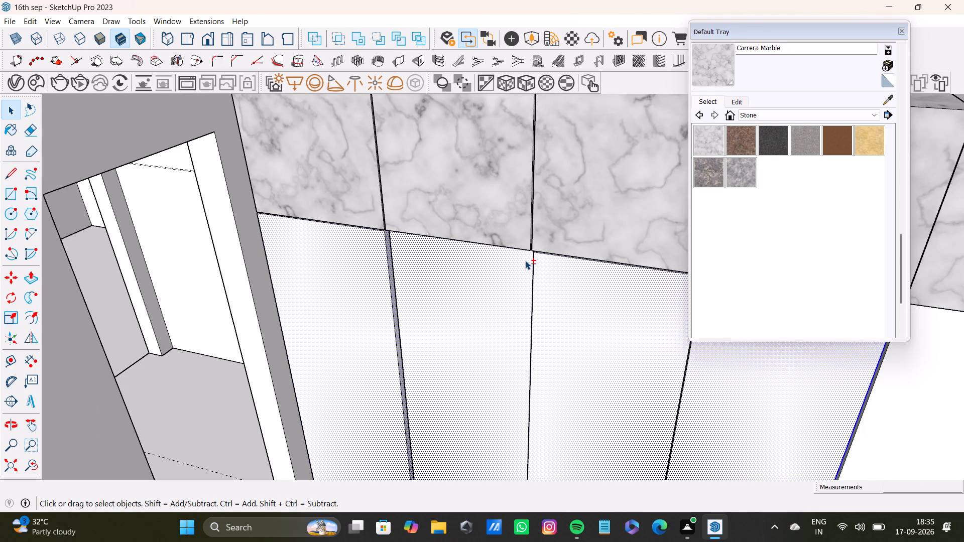
scroll(498, 280, "down", 6, "shift")
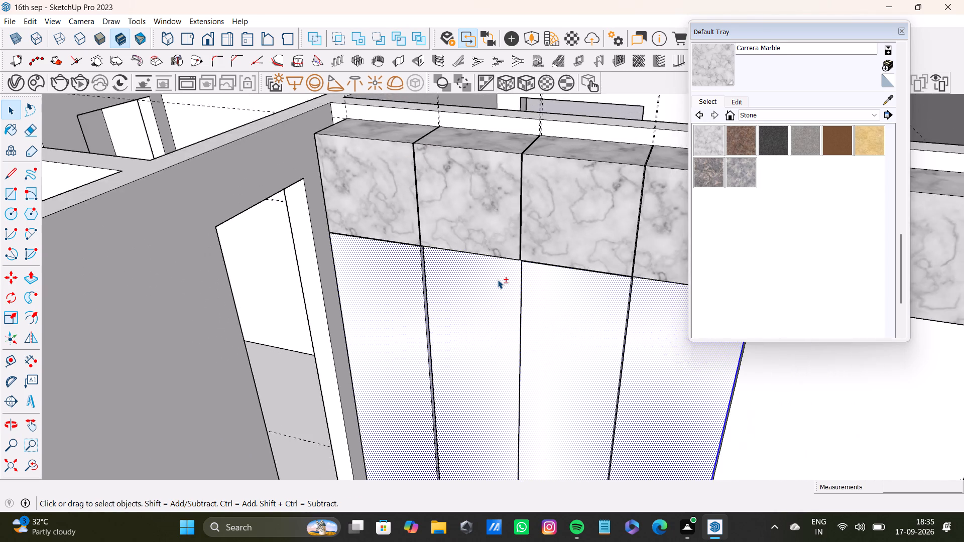
scroll(498, 280, "down", 2, "shift")
middle_click_drag(498, 280, 407, 238, "shift")
scroll(527, 289, "up", 4, "shift")
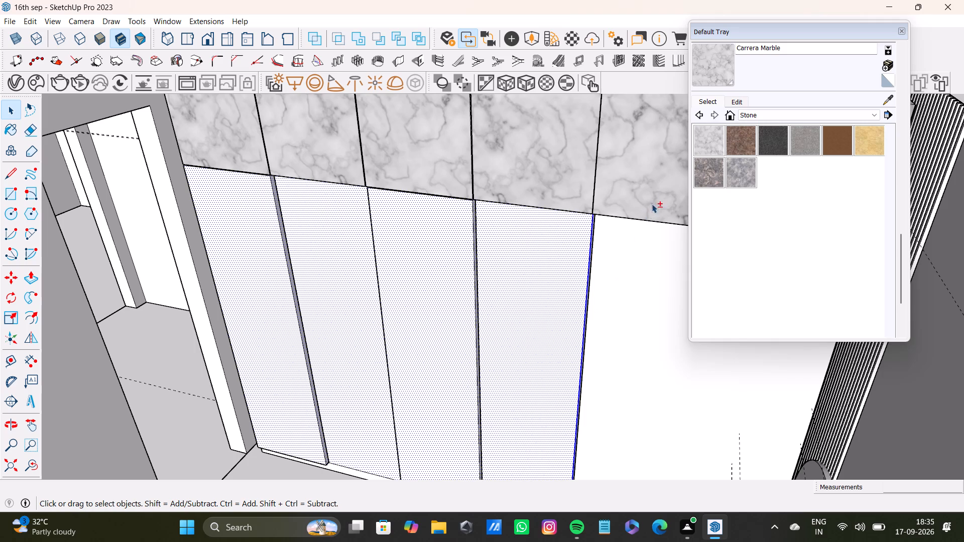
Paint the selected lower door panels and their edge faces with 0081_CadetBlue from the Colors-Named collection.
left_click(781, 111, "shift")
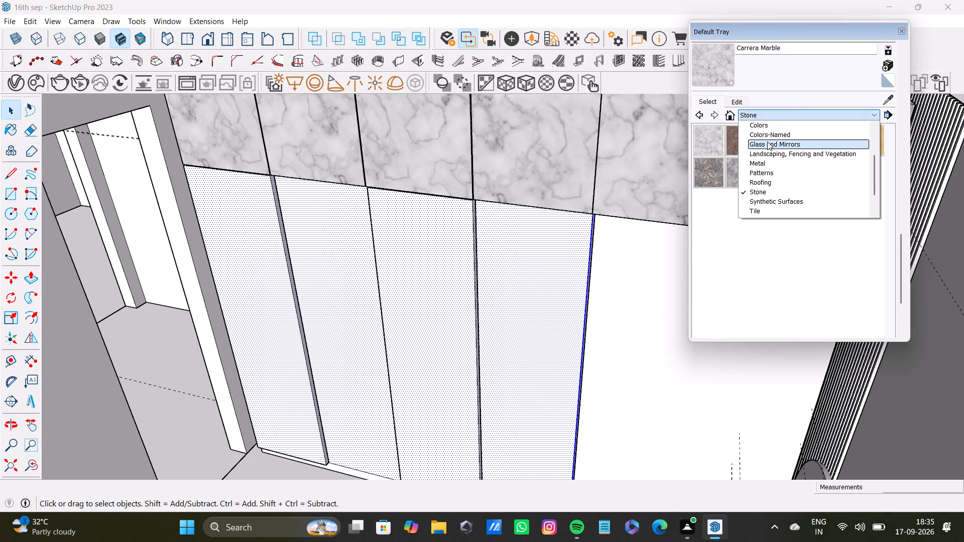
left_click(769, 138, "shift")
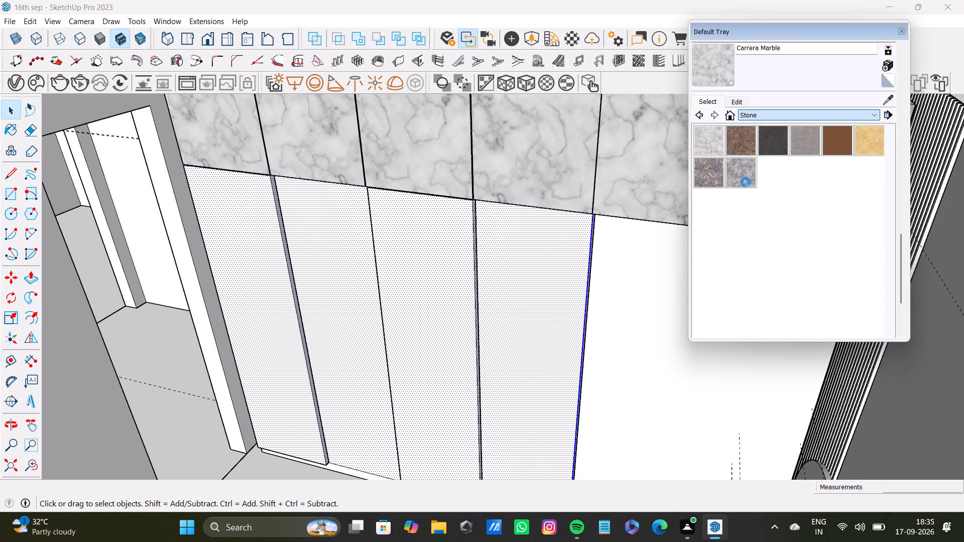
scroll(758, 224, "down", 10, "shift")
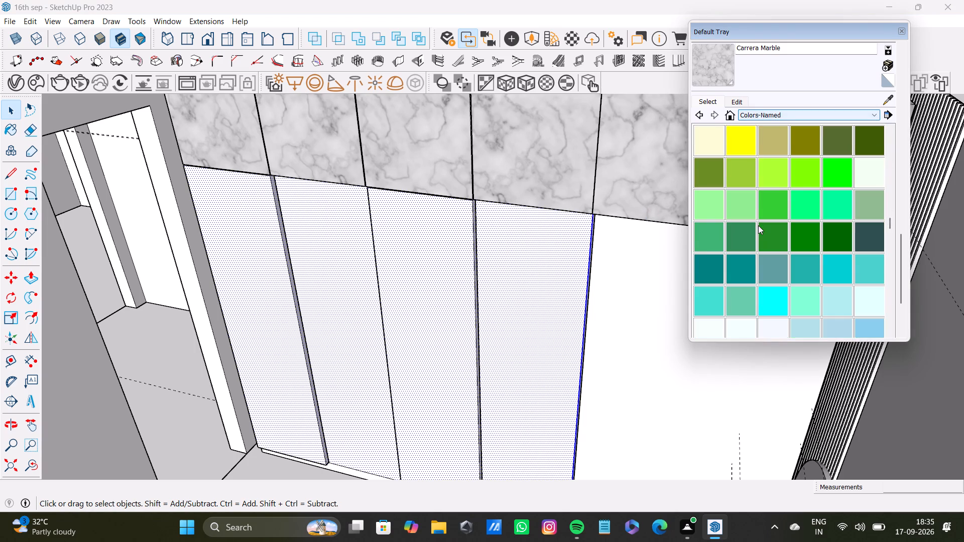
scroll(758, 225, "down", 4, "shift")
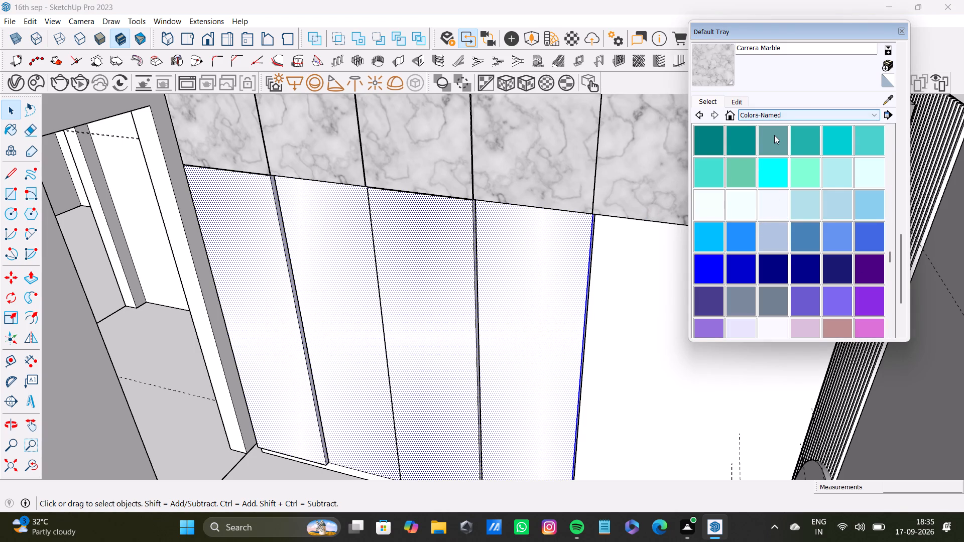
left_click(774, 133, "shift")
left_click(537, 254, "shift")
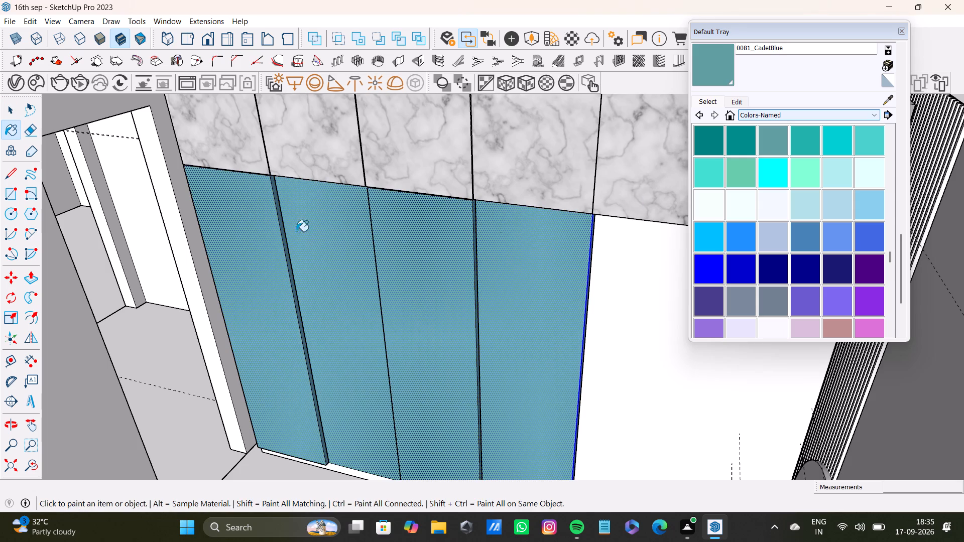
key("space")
Add the base strip beneath the lower door panels to the selection and paint all selected faces with 0095_LightBlue.
scroll(564, 293, "down", 4)
middle_click_drag(560, 310, 560, 308, "shift")
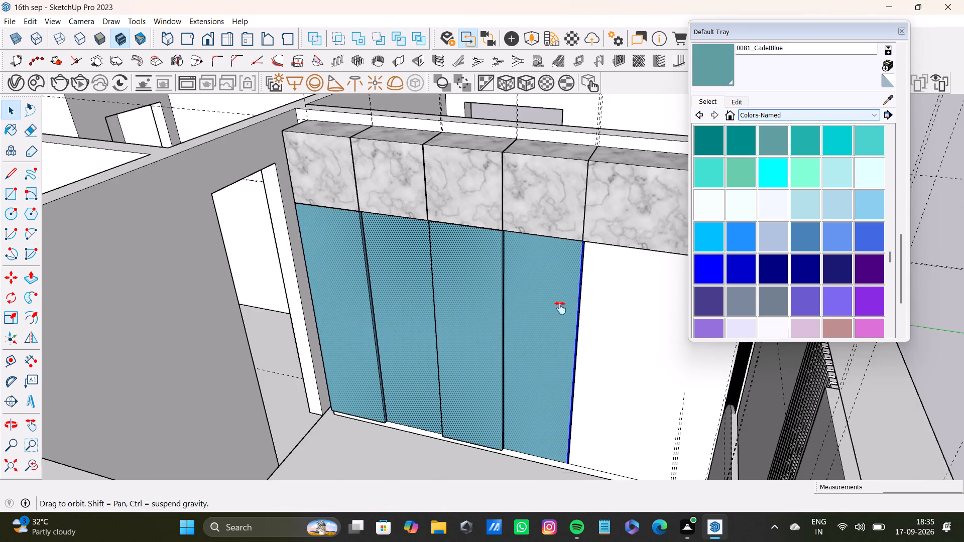
middle_click_drag(560, 308, 559, 205, "shift")
middle_click_drag(526, 190, 498, 392, "shift")
middle_click_drag(498, 405, 485, 351, "shift")
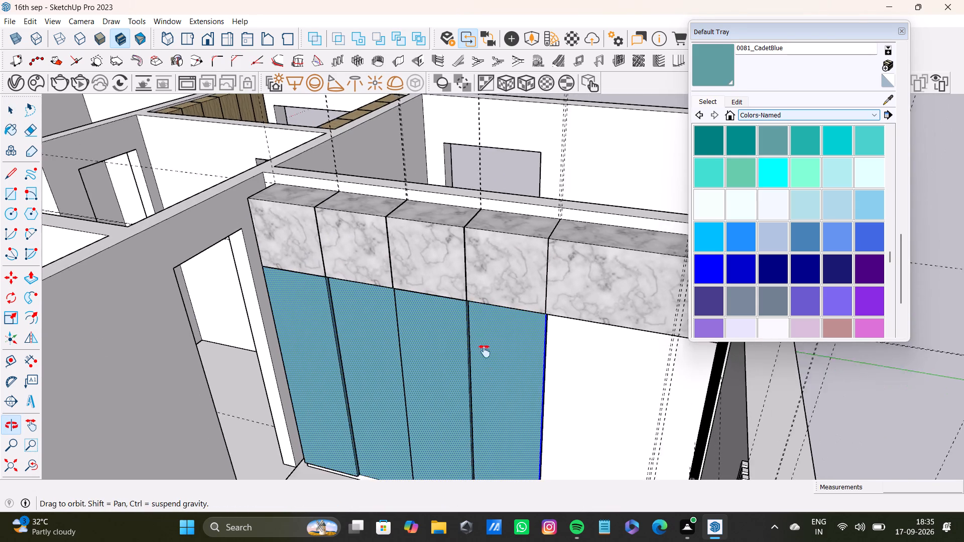
middle_click_drag(485, 351, 483, 344, "shift")
scroll(448, 429, "up", 6)
middle_click_drag(433, 442, 441, 306, "shift")
scroll(404, 366, "up", 6, "shift")
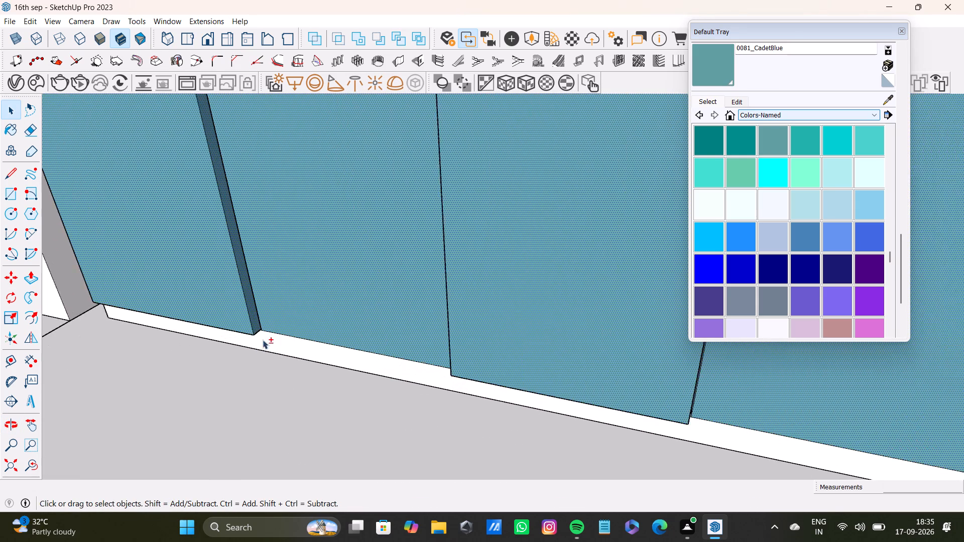
scroll(263, 340, "up", 5, "shift")
left_click(311, 355, "shift")
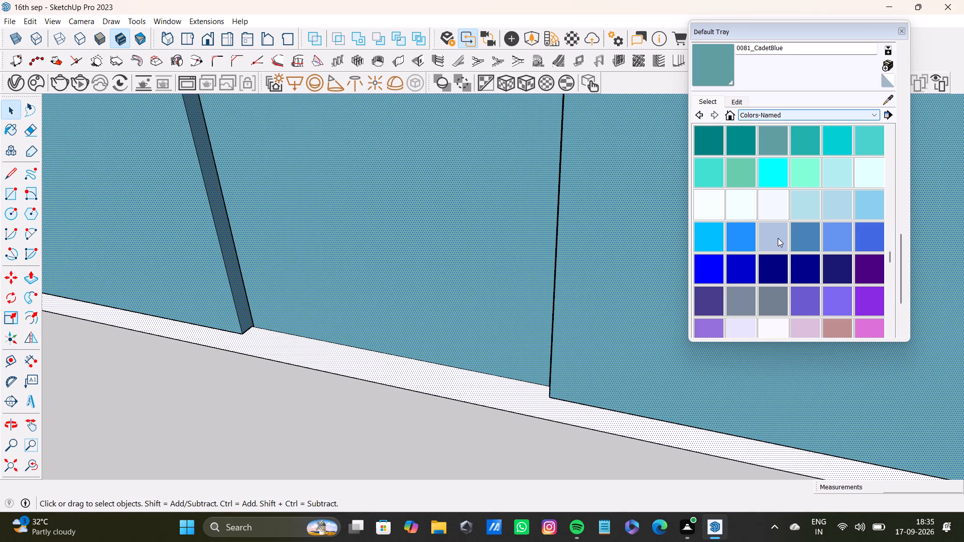
left_click(838, 207, "shift")
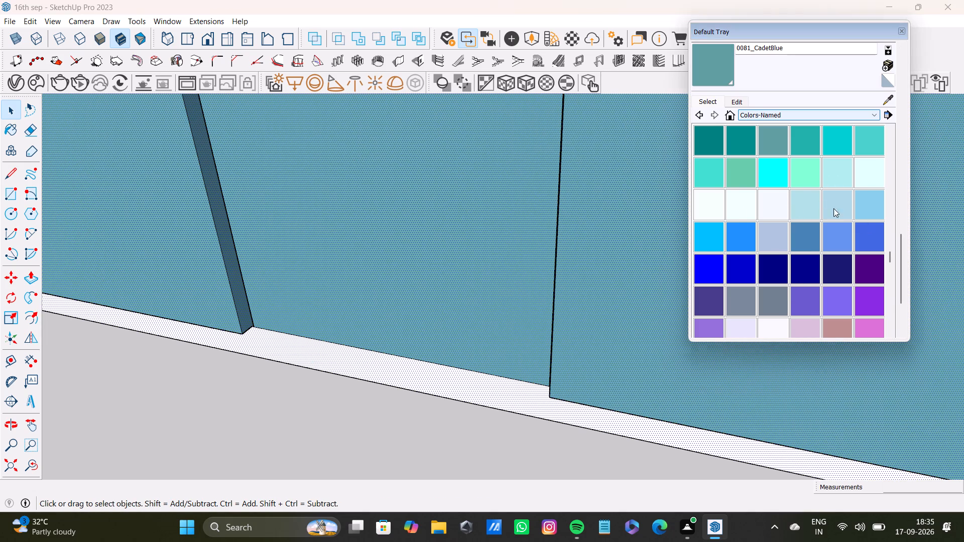
left_click(412, 384, "shift")
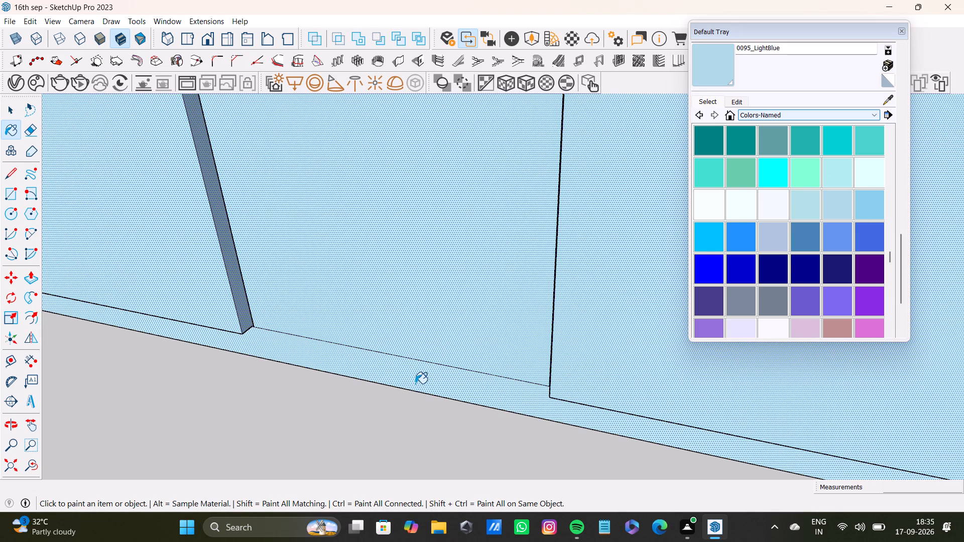
Undo the light blue painting and deselect the lower door panels and their base strip.
key("ctrl+z")
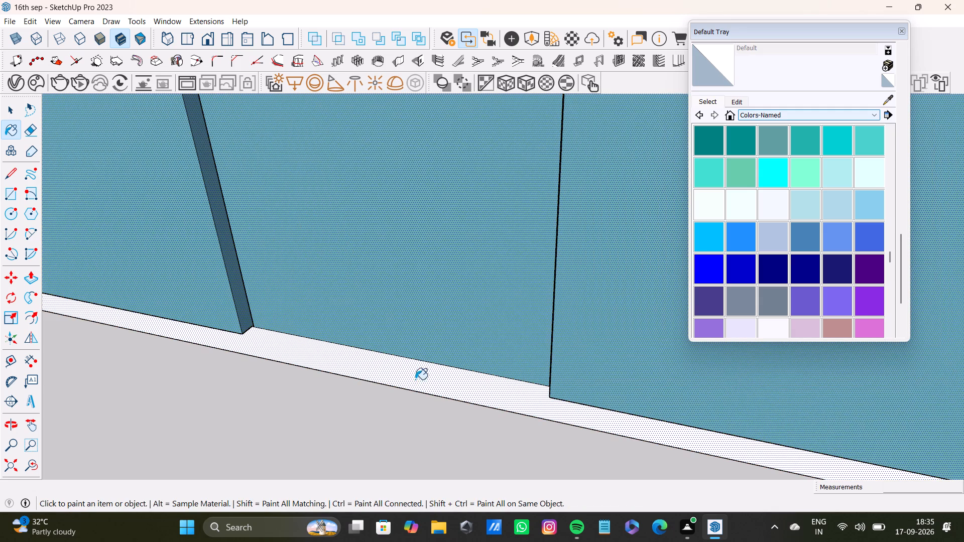
key("space")
left_click(432, 321)
left_click(189, 278)
left_click(619, 300, "shift")
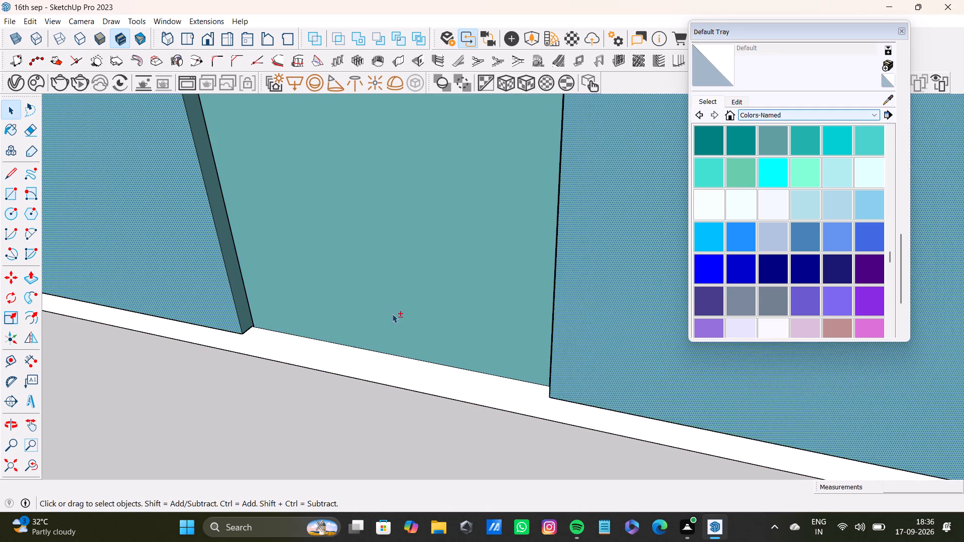
scroll(392, 314, "down", 9, "shift")
middle_click_drag(334, 307, 327, 346, "shift")
left_click(249, 296, "shift")
left_click(534, 310, "shift")
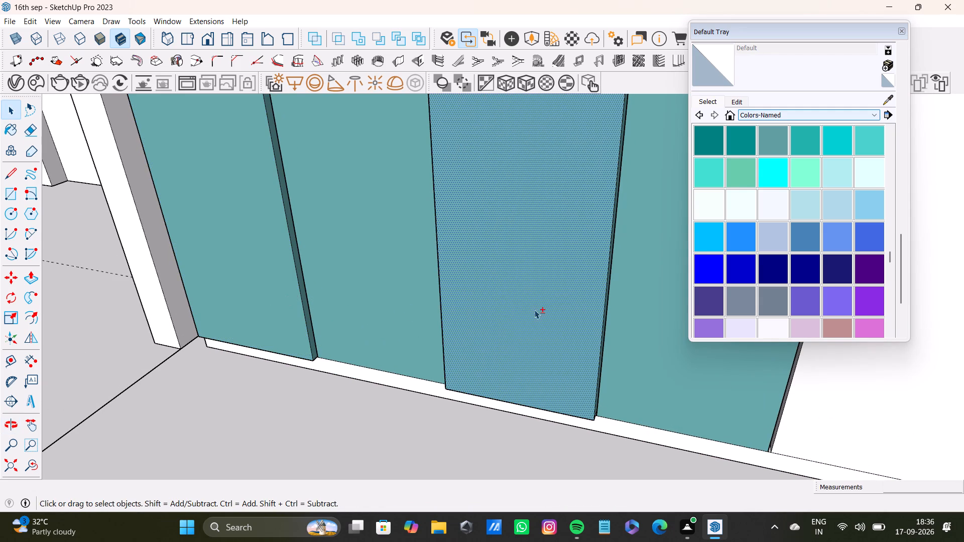
Select the base strip beneath the lower door panels and paint it with 0095_LightBlue.
middle_click_drag(590, 323, 489, 464, "shift")
scroll(462, 378, "down", 9, "shift")
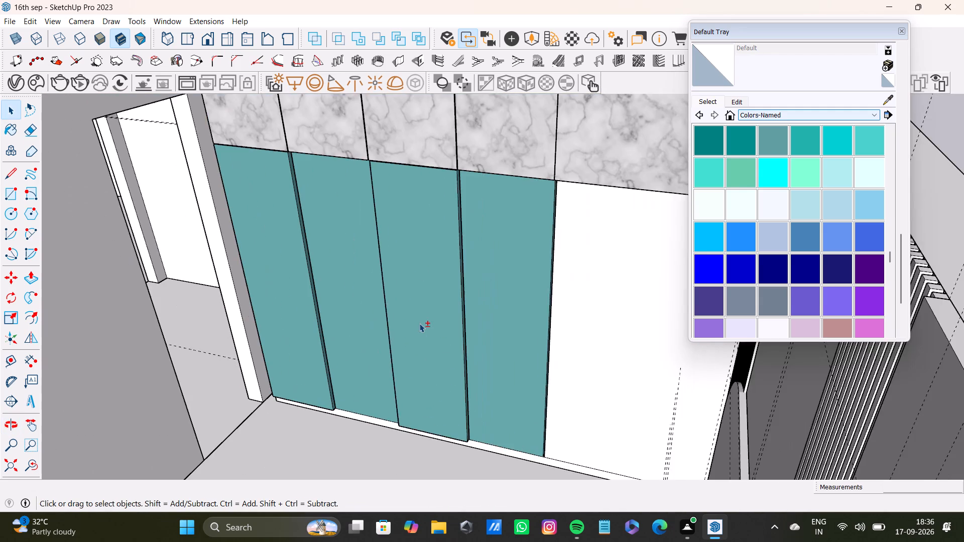
middle_click_drag(419, 319, 504, 199, "shift")
scroll(412, 325, "up", 3, "shift")
left_click(38, 467, "shift")
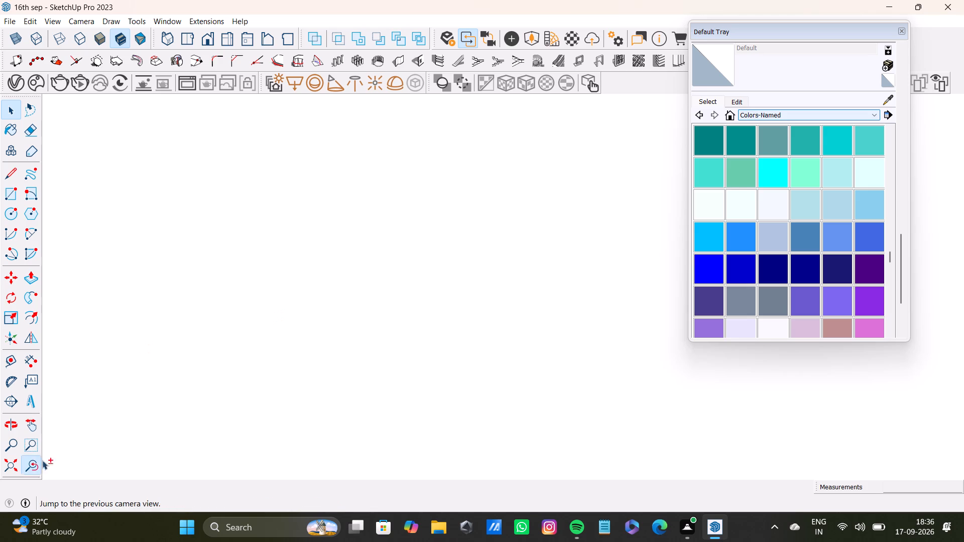
left_click(16, 468, "shift")
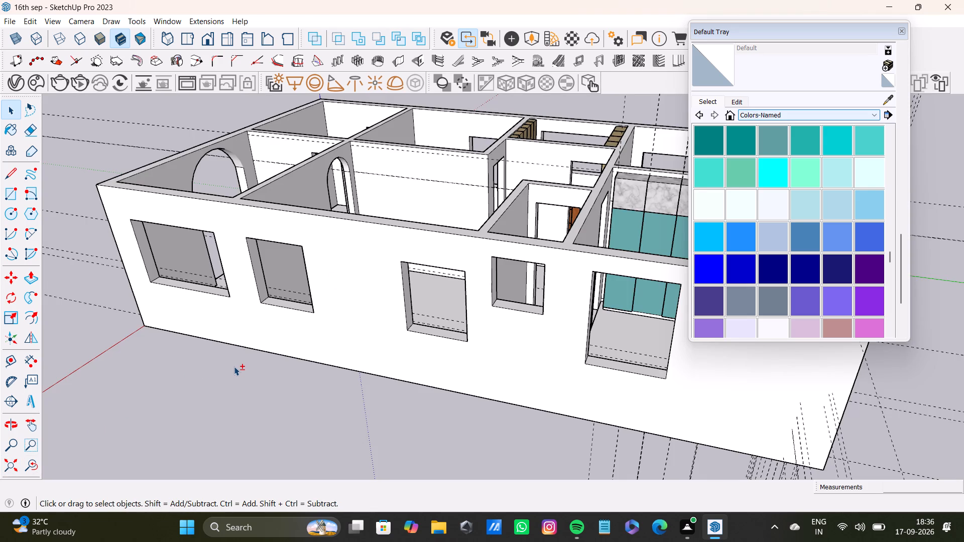
scroll(242, 378, "up", 4, "shift")
middle_click_drag(535, 286, 435, 358, "shift")
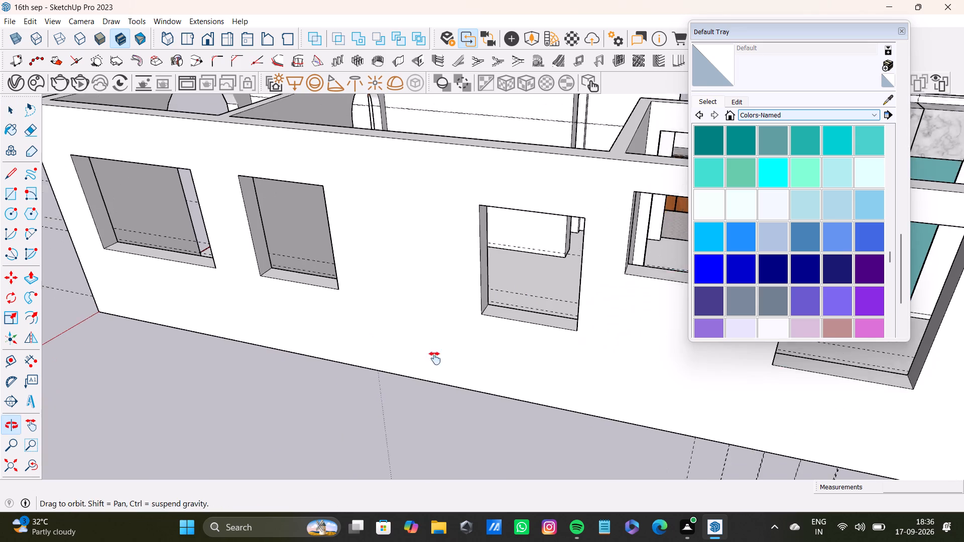
middle_click_drag(435, 358, 193, 474, "shift")
scroll(350, 384, "up", 7, "shift")
middle_click_drag(384, 386, 322, 282, "shift")
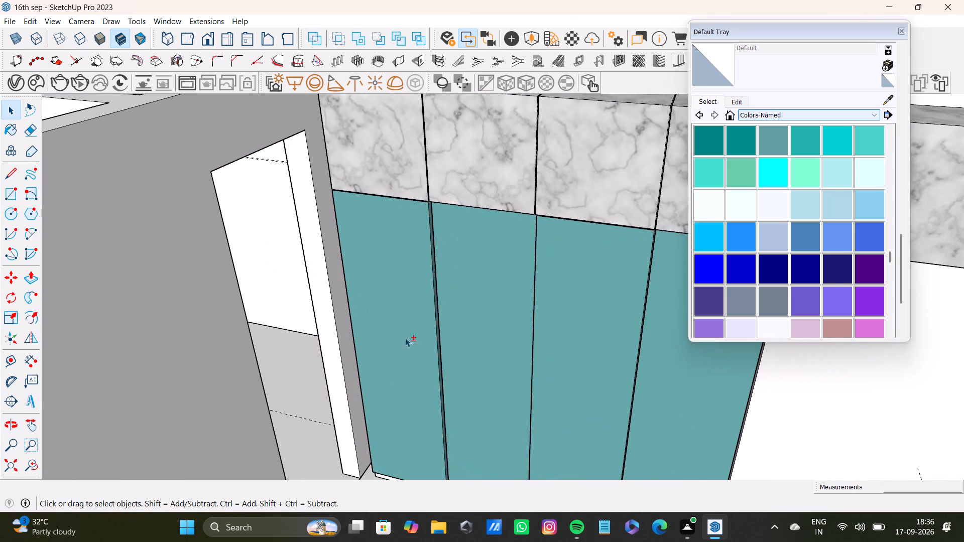
scroll(425, 369, "up", 2, "shift")
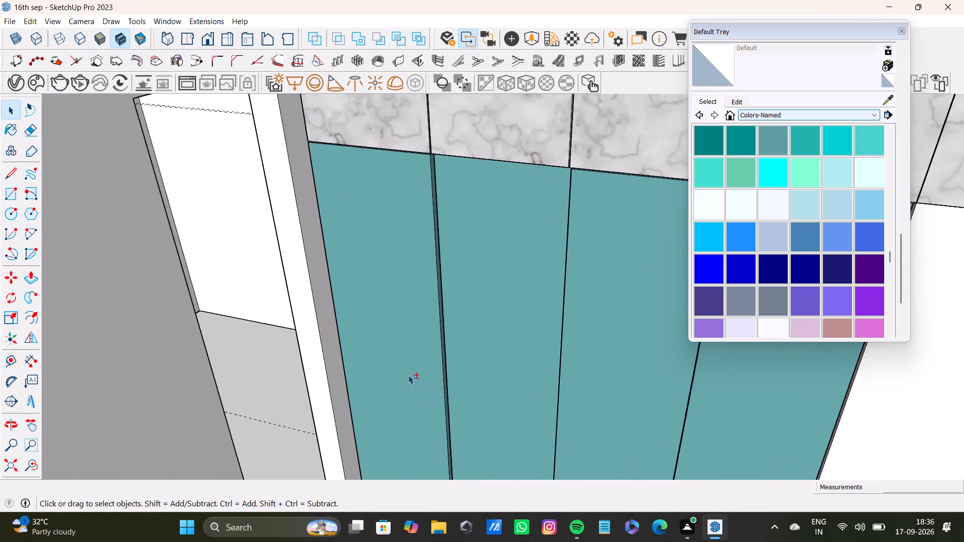
scroll(408, 375, "up", 4, "shift")
middle_click_drag(404, 379, 369, 198, "shift")
scroll(370, 346, "up", 6, "shift")
middle_click_drag(456, 414, 352, 173, "shift")
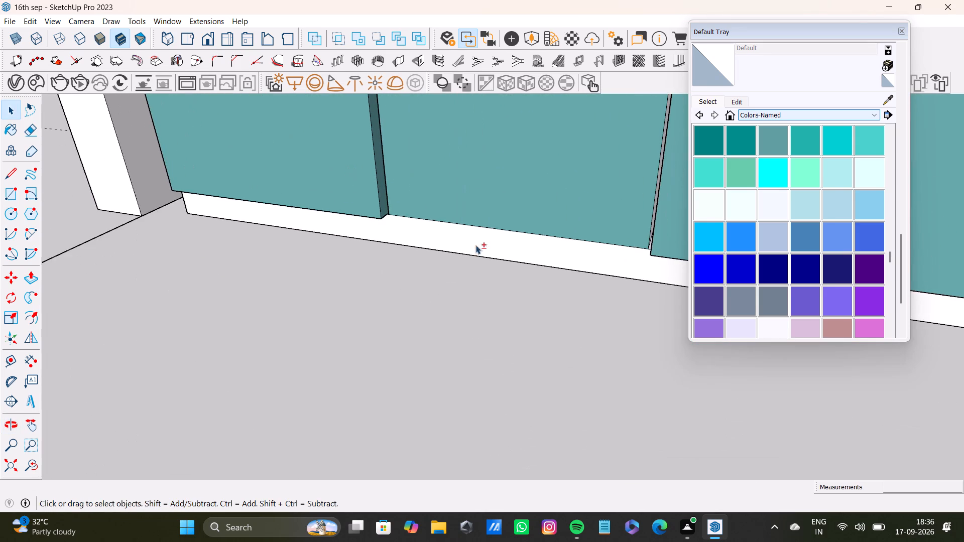
double_click(487, 244, "shift")
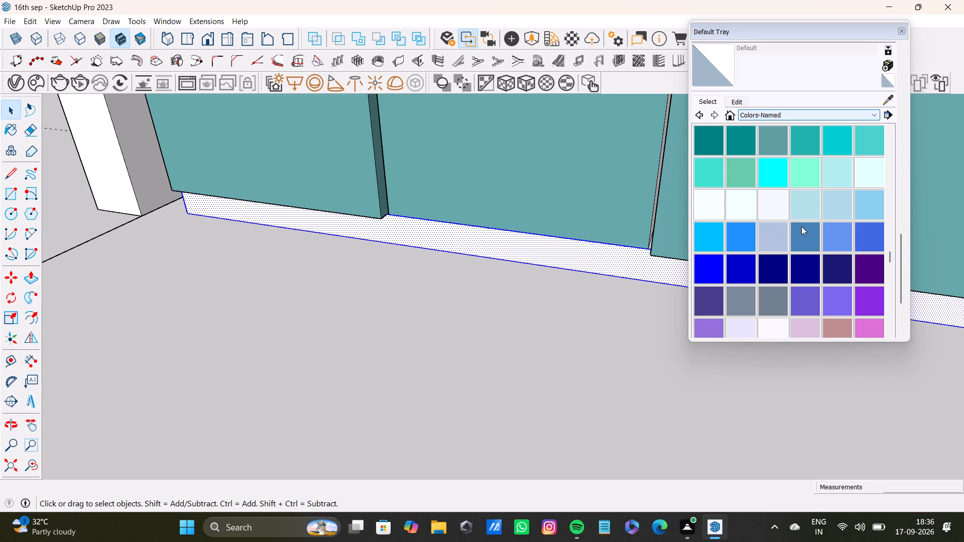
left_click(885, 98, "shift")
left_click(612, 121, "shift")
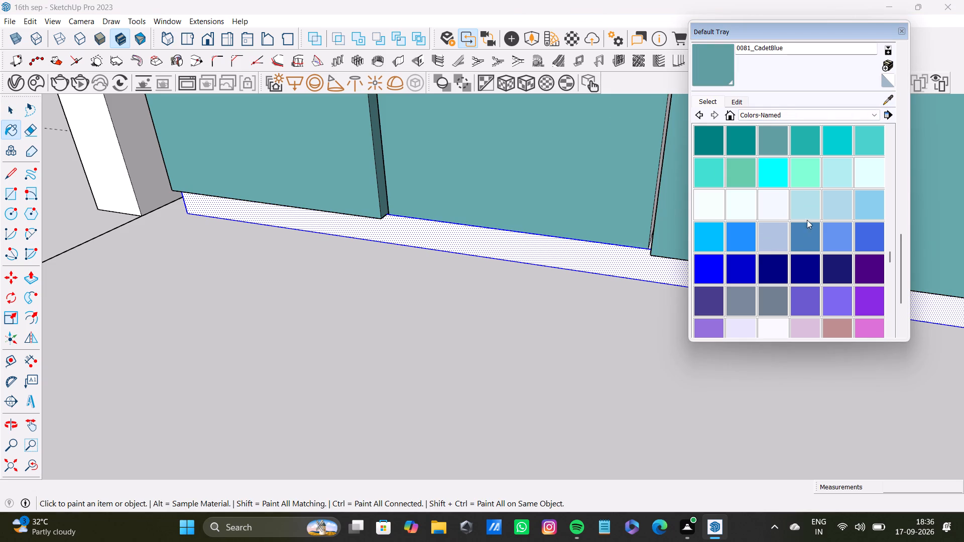
left_click(835, 204, "shift")
left_click(623, 275, "shift")
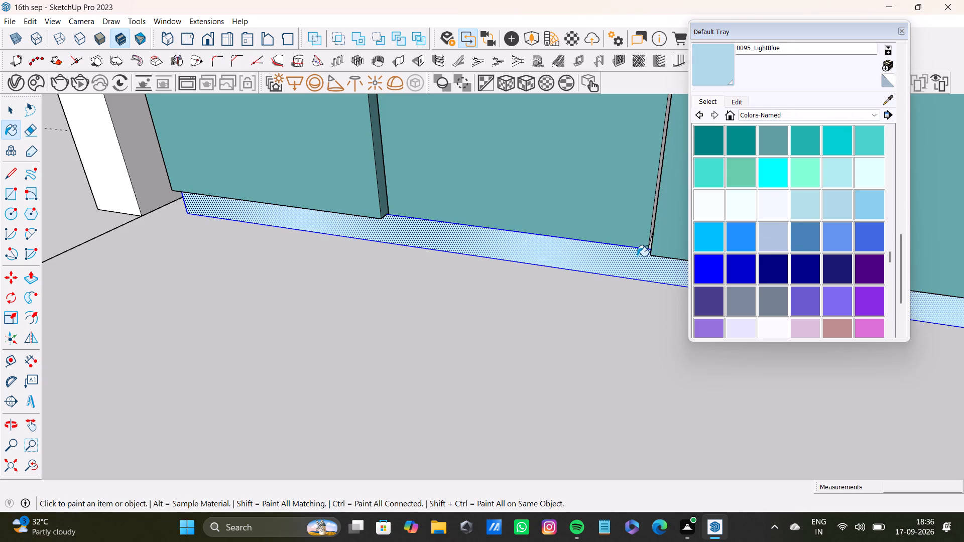
Sample 0081_CadetBlue from a lower door panel and paint the unpainted narrow faces between the second and third panels.
key("space")
scroll(642, 252, "up", 4)
middle_click_drag(641, 241, 458, 330, "shift")
scroll(458, 299, "up", 7, "shift")
middle_click_drag(458, 298, 598, 295)
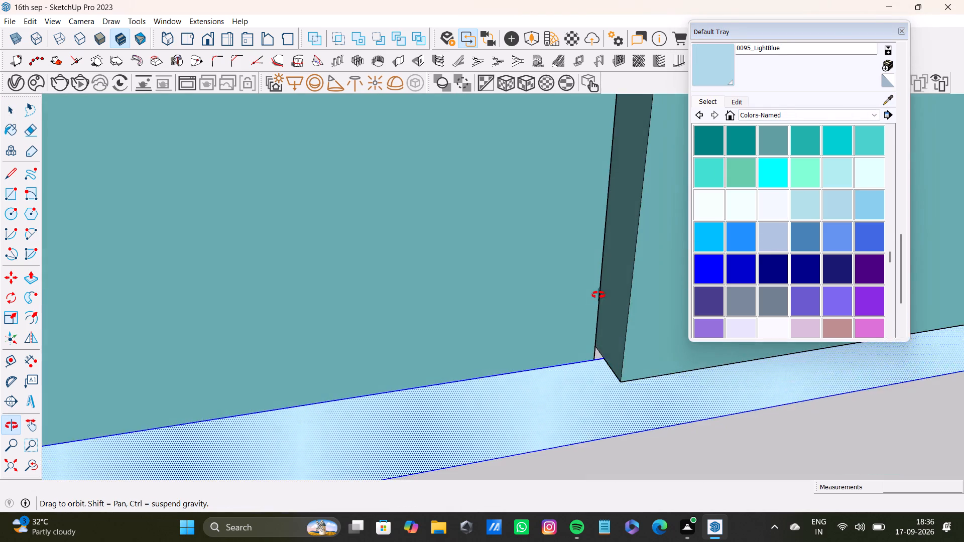
middle_click_drag(598, 295, 503, 315)
scroll(509, 311, "up", 8)
key("space")
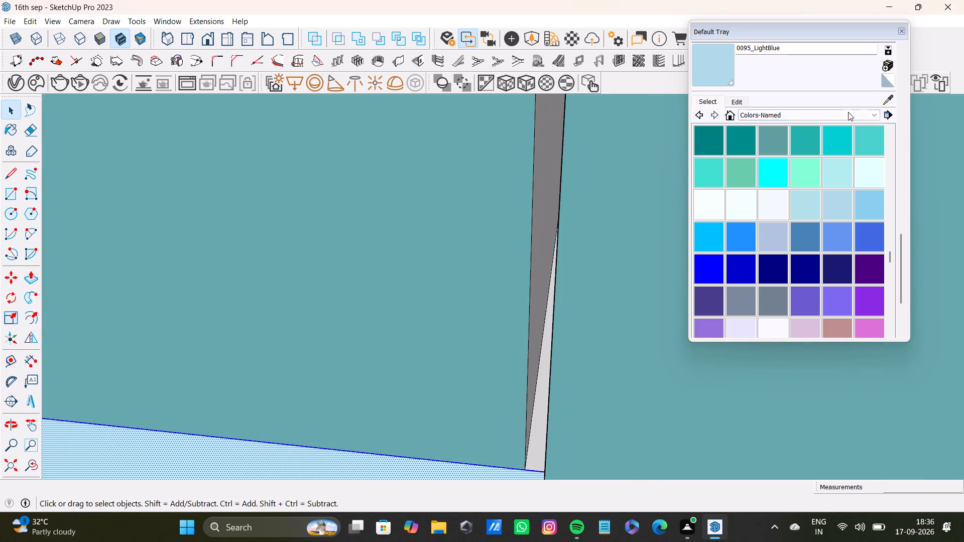
left_click(887, 102)
left_click(640, 237)
key("space")
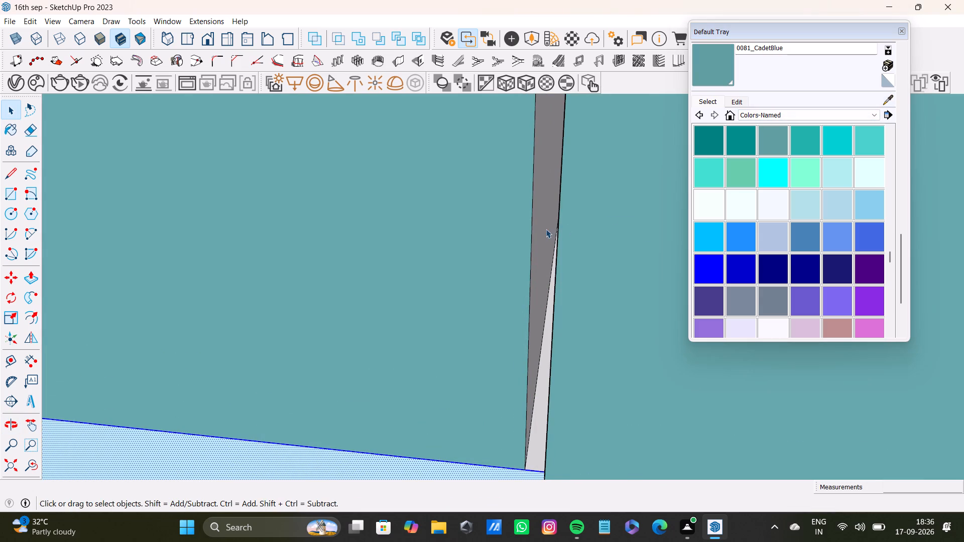
left_click(546, 229)
left_click(710, 59, "shift")
left_click(541, 235, "shift")
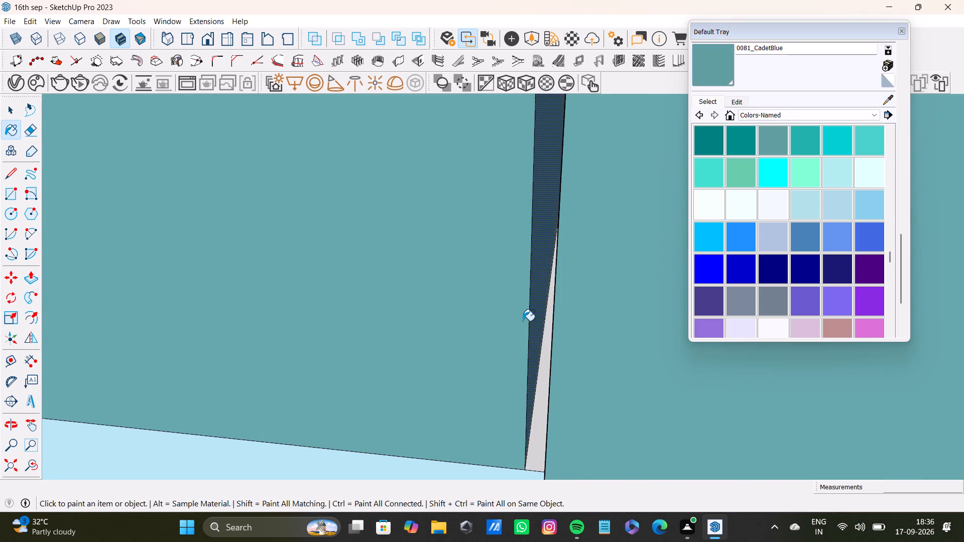
scroll(523, 327, "down", 8, "shift")
middle_click_drag(504, 393, 558, 391, "shift")
scroll(559, 391, "up", 3, "shift")
left_click(586, 405, "shift")
Paint the unpainted narrow side face between the first and second lower door panels with 0081_CadetBlue.
scroll(586, 405, "down", 14, "shift")
middle_click_drag(393, 332, 428, 477, "shift")
scroll(108, 277, "up", 12, "shift")
middle_click_drag(239, 263, 390, 298)
scroll(404, 297, "down", 5)
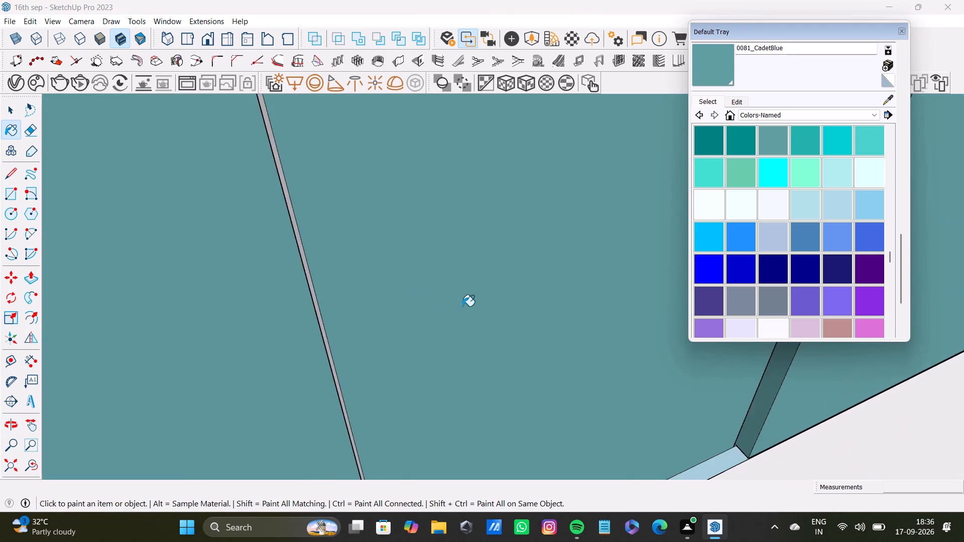
scroll(462, 306, "down", 4)
middle_click_drag(506, 294, 389, 345, "shift")
scroll(168, 289, "up", 16)
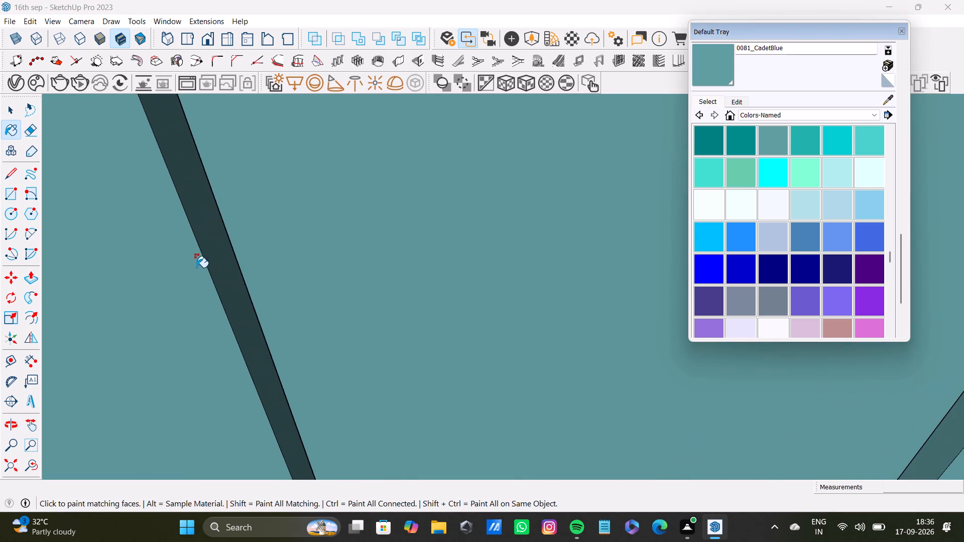
middle_click_drag(199, 266, 238, 260)
scroll(216, 259, "up", 8)
key("space")
left_click(192, 254)
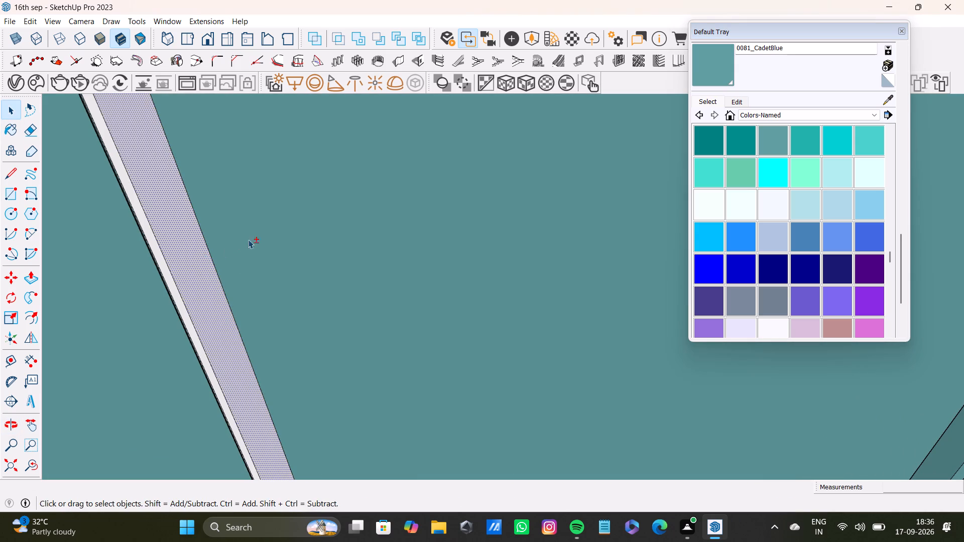
left_click(731, 52, "shift")
left_click(172, 214, "shift")
Paint the outer side face of the first lower door panel, next to the door opening, with 0081_CadetBlue.
scroll(180, 233, "down", 6, "shift")
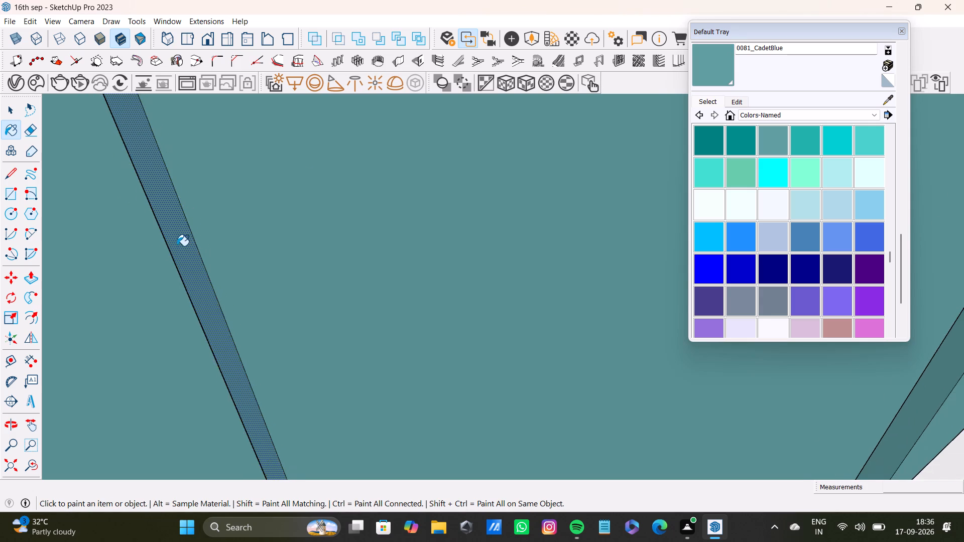
scroll(177, 246, "down", 20, "shift")
scroll(177, 246, "down", 12, "shift")
middle_click_drag(192, 286, 345, 305, "shift")
middle_click_drag(114, 339, 194, 304, "shift")
middle_click_drag(223, 283, 138, 320, "shift")
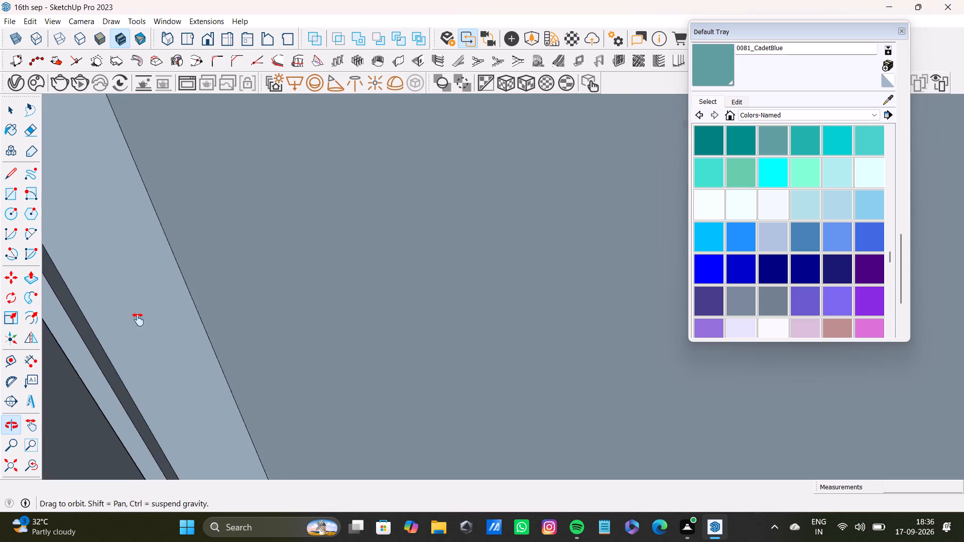
middle_click_drag(138, 320, 41, 360, "shift")
scroll(91, 322, "up", 12)
middle_click_drag(126, 284, 170, 277)
key("space")
left_click(199, 263)
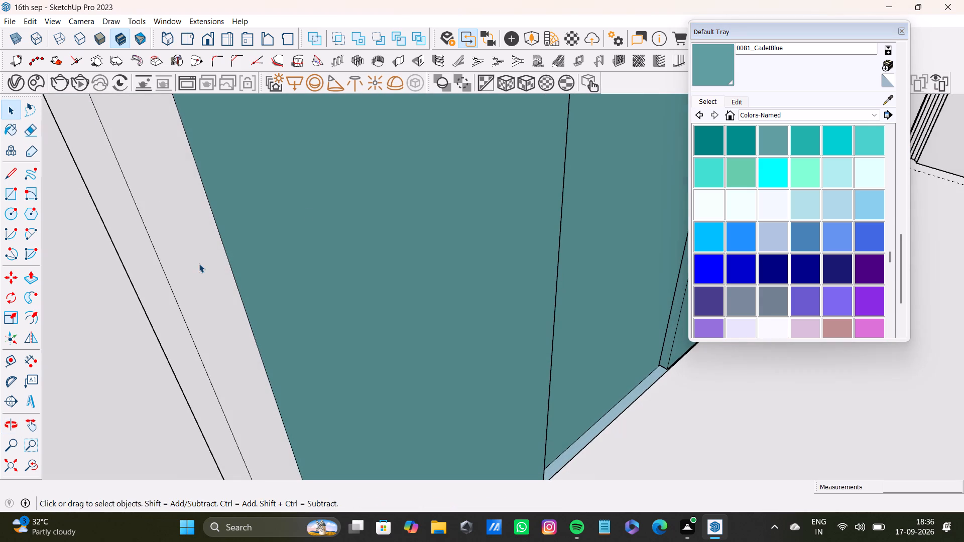
left_click(725, 70, "shift")
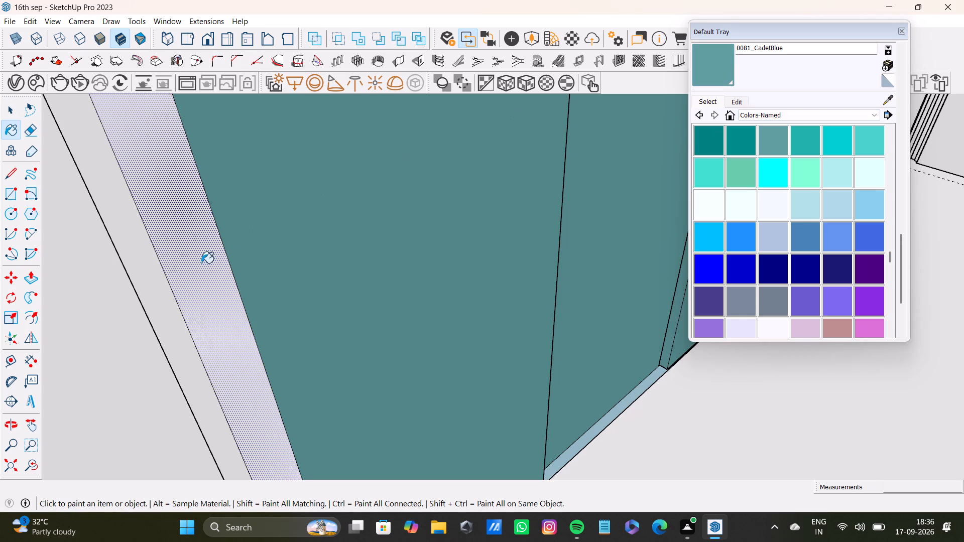
left_click(200, 263, "shift")
Paint the unpainted narrow side face between the third and fourth lower door panels with 0081_CadetBlue.
scroll(266, 267, "down", 9, "shift")
middle_click_drag(383, 292, 0, 473, "shift")
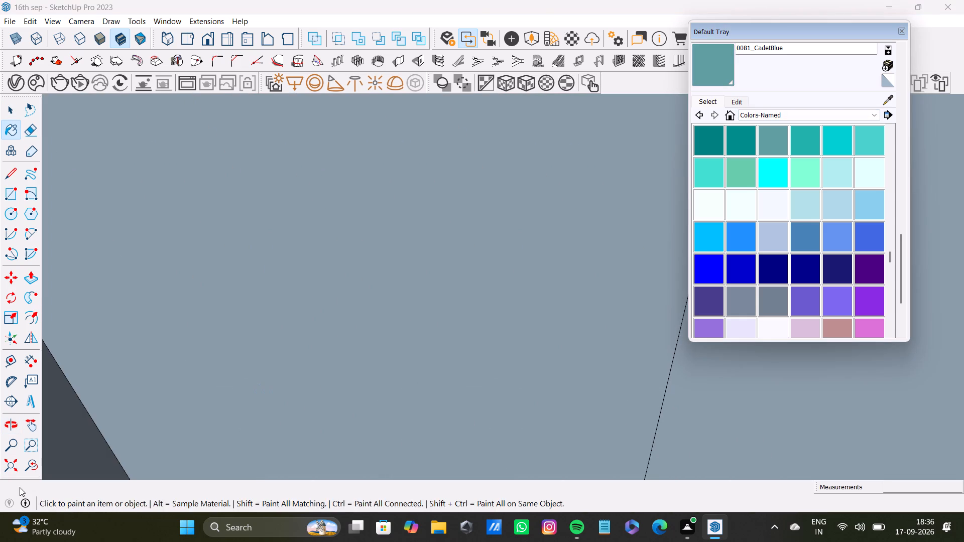
left_click(38, 461)
middle_click_drag(487, 305, 138, 415, "shift")
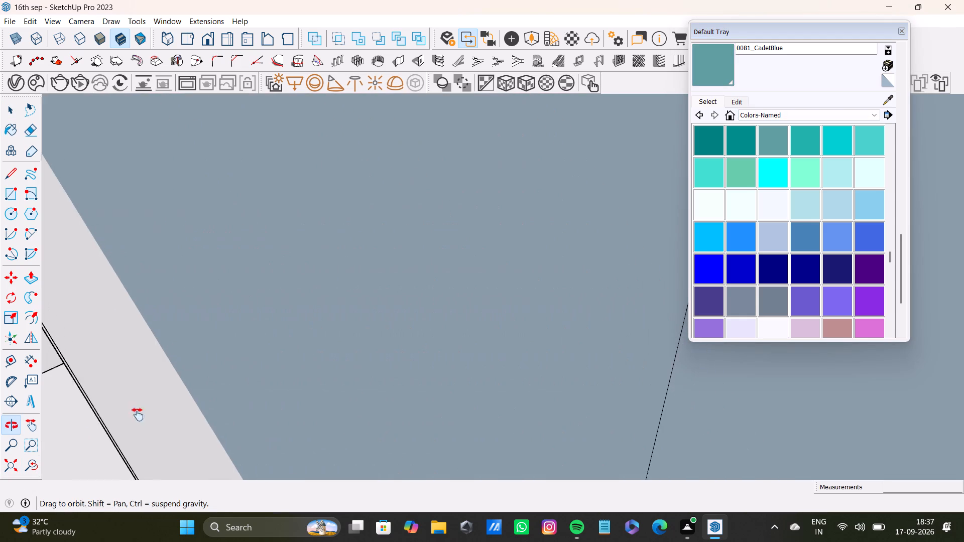
middle_click_drag(138, 415, 140, 411, "shift")
scroll(294, 355, "down", 8)
left_click(8, 458)
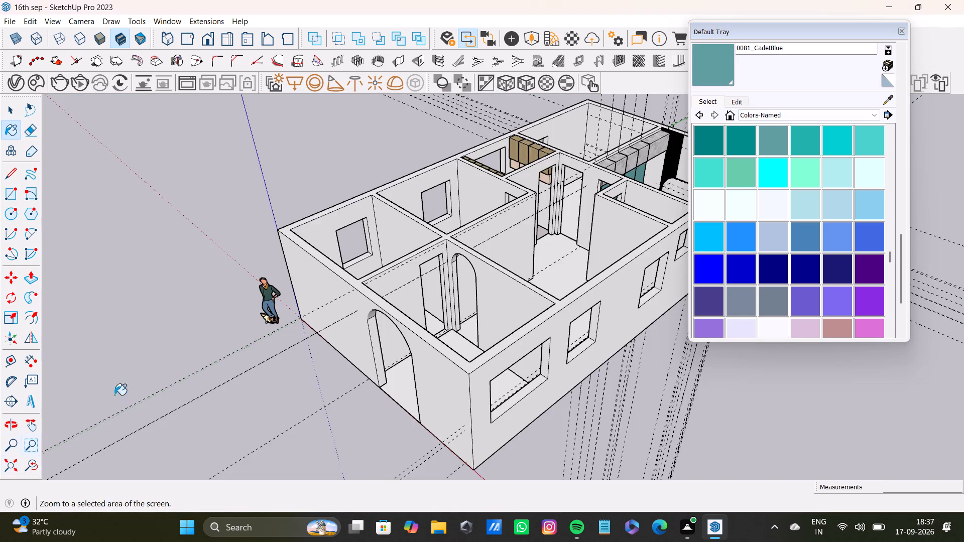
middle_click_drag(532, 275, 394, 325)
scroll(542, 281, "up", 3)
middle_click_drag(548, 281, 151, 316, "shift")
scroll(331, 297, "up", 8)
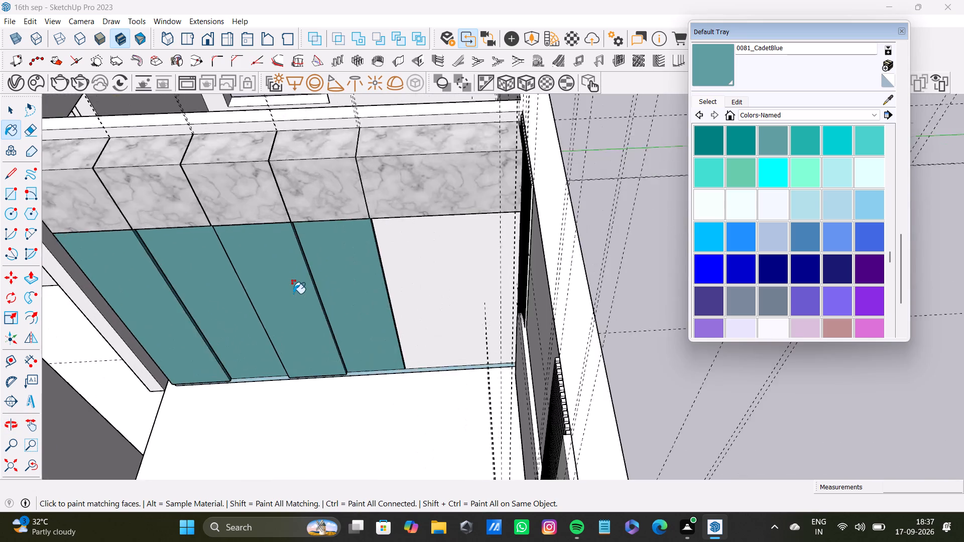
scroll(293, 294, "up", 9)
middle_click_drag(330, 240, 250, 353, "shift")
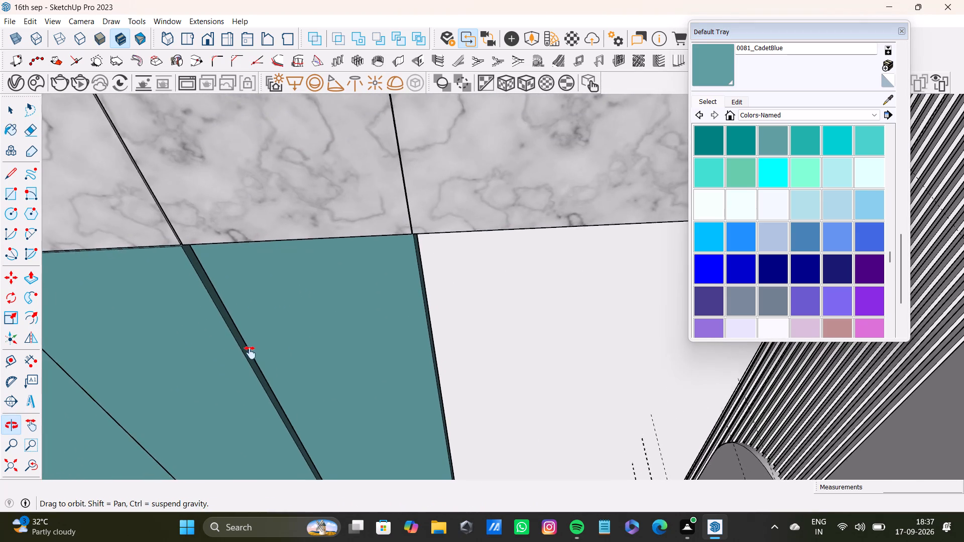
middle_click_drag(250, 353, 258, 376, "shift")
scroll(361, 360, "up", 8)
middle_click_drag(431, 307, 387, 381)
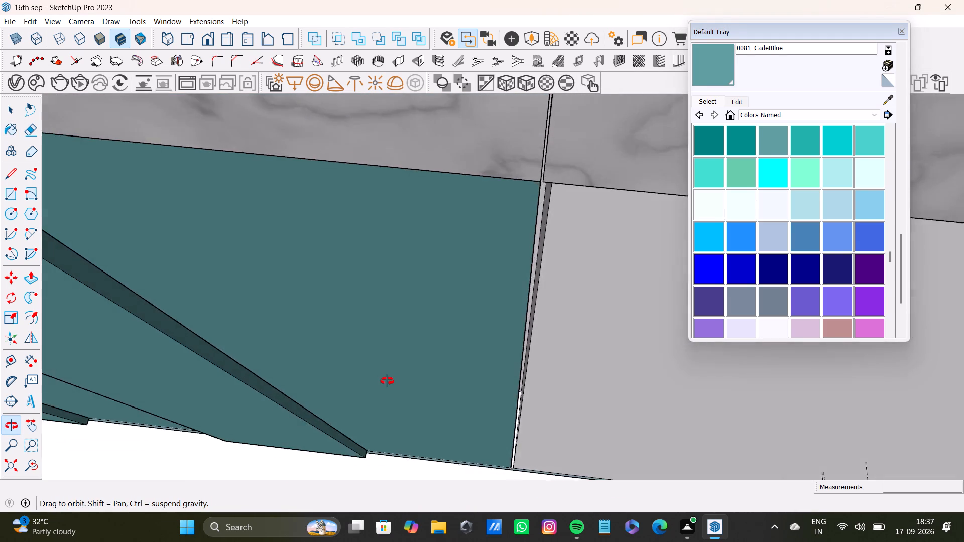
middle_click_drag(387, 381, 575, 332)
scroll(551, 339, "down", 12)
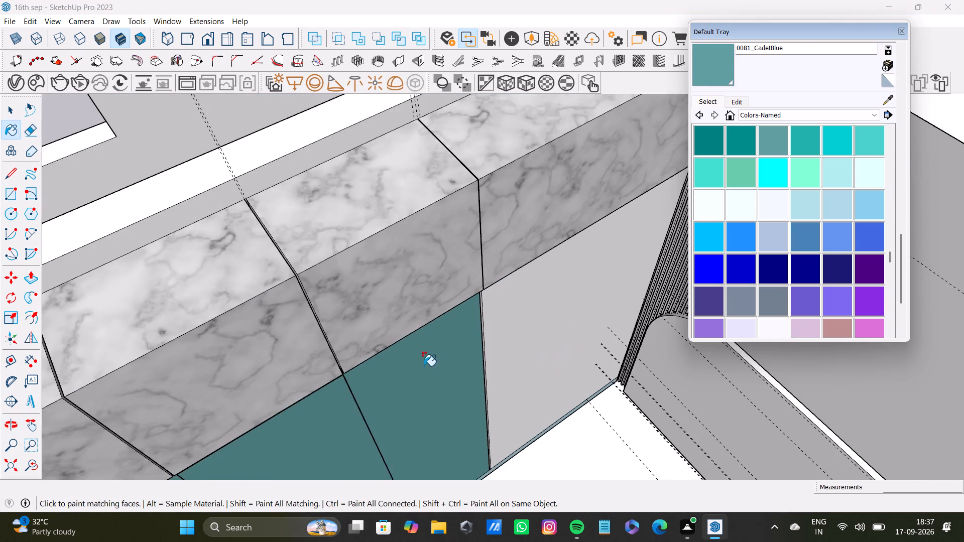
middle_click_drag(423, 366, 442, 244, "shift")
scroll(337, 265, "up", 18)
middle_click_drag(414, 244, 311, 285)
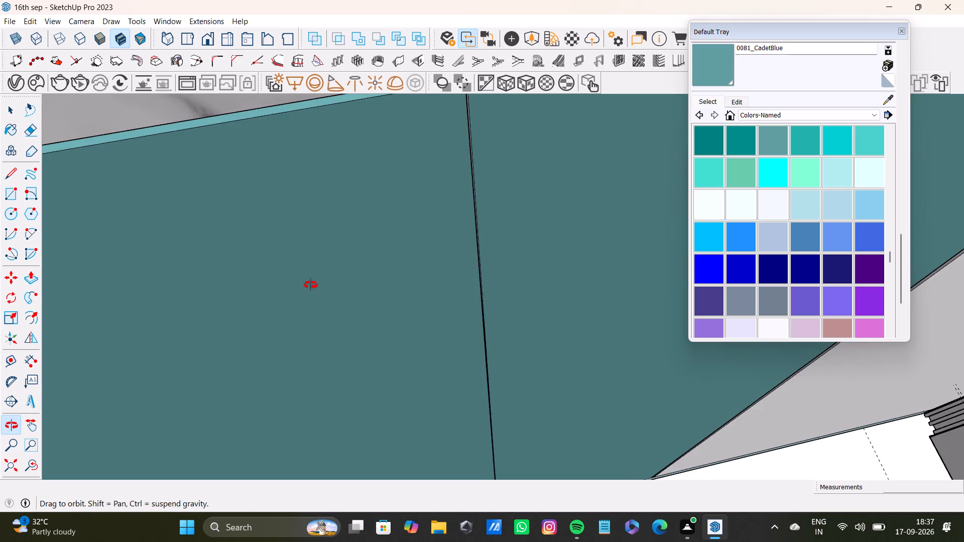
middle_click_drag(311, 285, 272, 308)
scroll(527, 146, "up", 7)
middle_click_drag(480, 172, 529, 163)
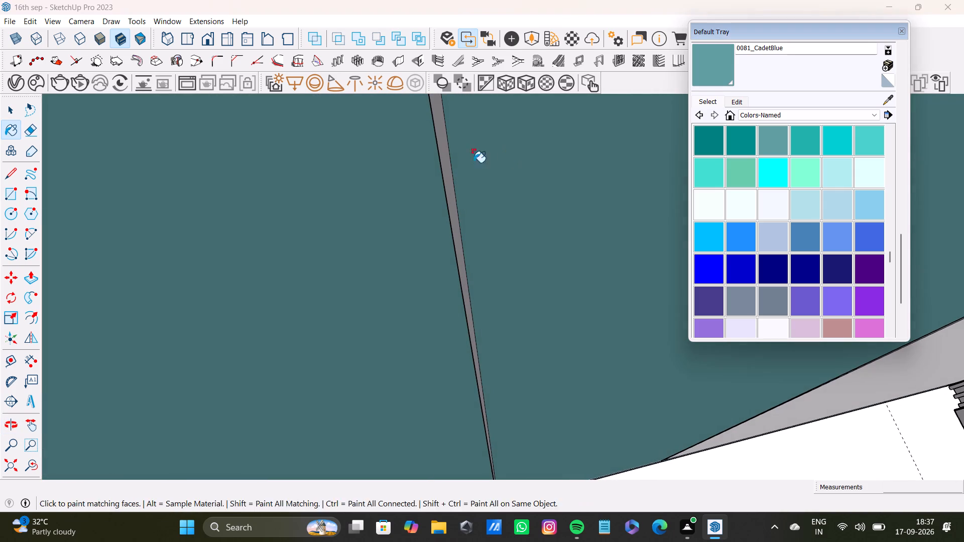
key("space")
left_click(447, 160)
left_click_drag(713, 62, 709, 60)
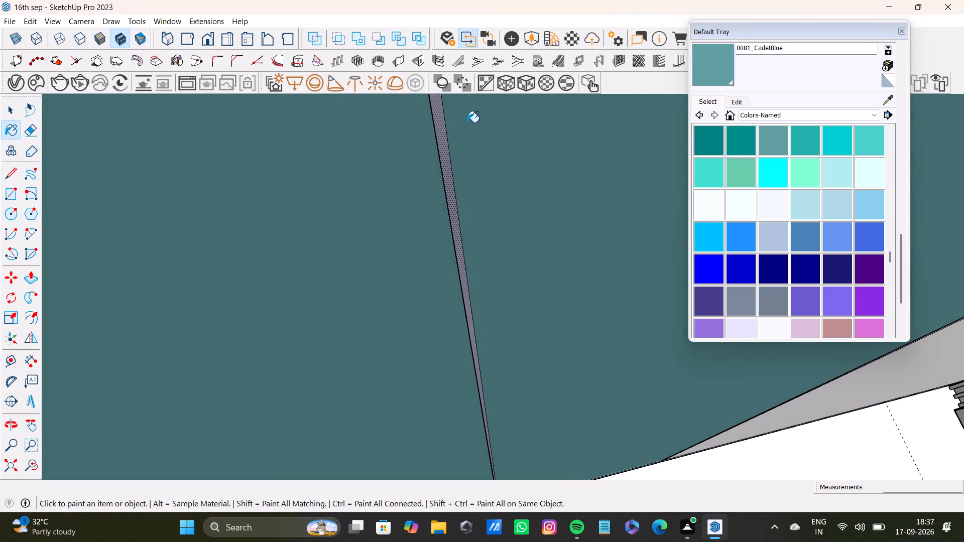
left_click(438, 123)
scroll(467, 242, "down", 13)
middle_click_drag(426, 288, 614, 227, "shift")
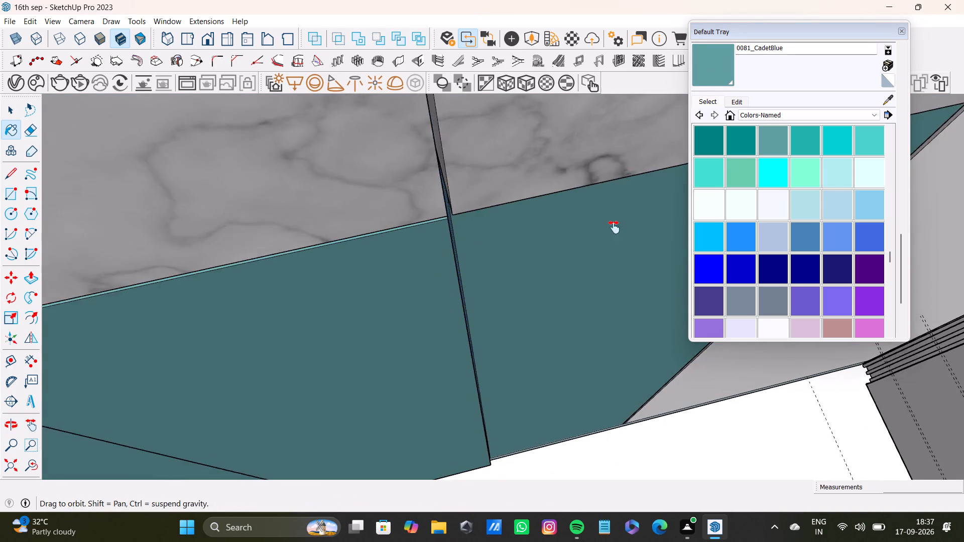
Examine the painted side faces of the lower door panels and the unpainted white panel beside the slatted panel.
middle_click_drag(614, 227, 802, 184, "shift")
scroll(493, 290, "down", 8)
scroll(357, 292, "up", 1)
middle_click_drag(357, 292, 504, 231)
scroll(320, 325, "up", 6)
scroll(364, 363, "down", 4)
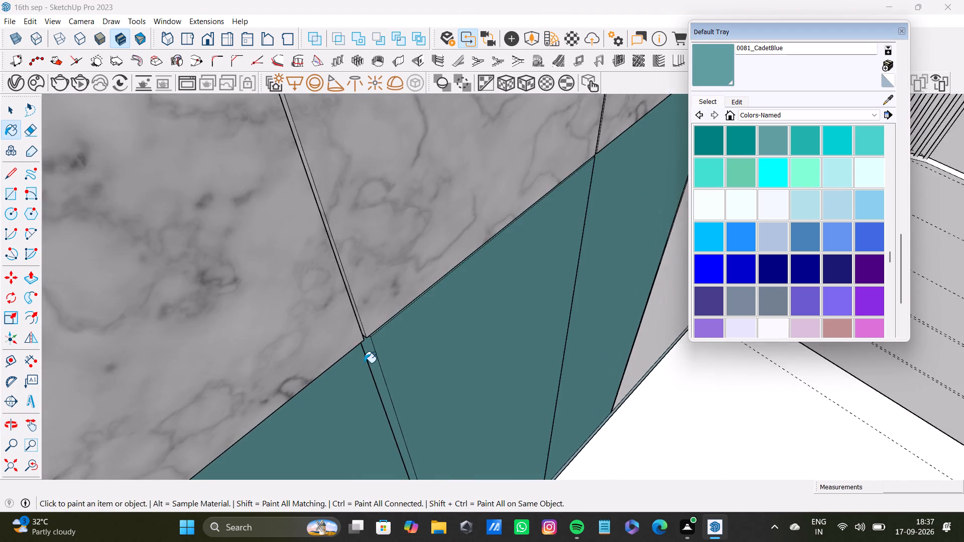
scroll(364, 363, "down", 9)
middle_click_drag(491, 369, 399, 377, "shift")
scroll(399, 374, "down", 9)
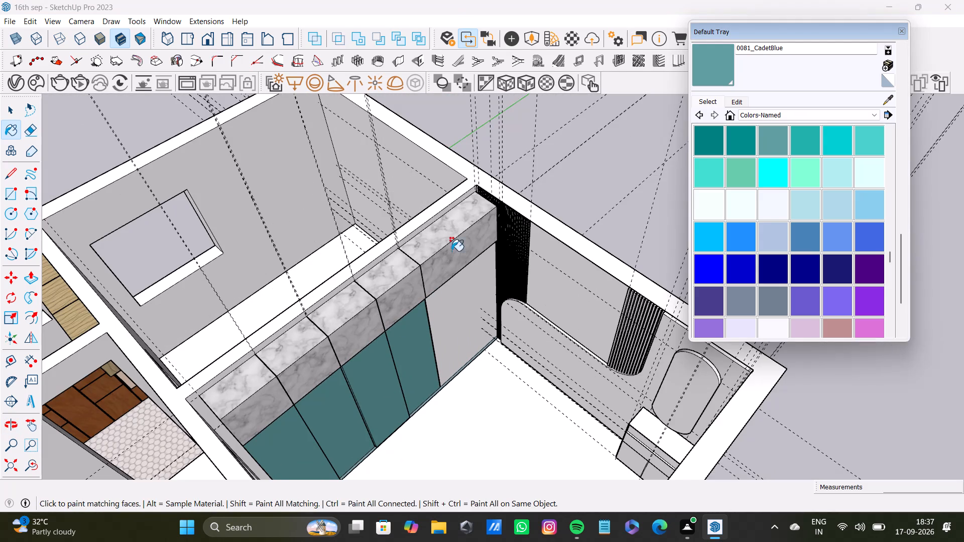
key("space")
left_click(598, 174)
scroll(418, 366, "up", 7)
middle_click_drag(483, 323, 326, 324)
scroll(423, 293, "down", 5)
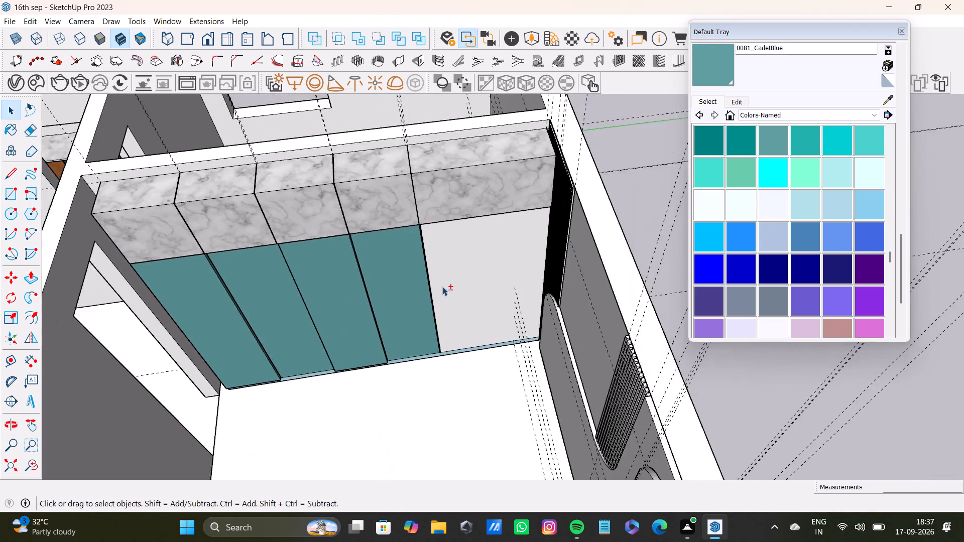
middle_click_drag(445, 285, 463, 398, "shift")
scroll(479, 399, "up", 8)
middle_click_drag(480, 387, 486, 318, "shift")
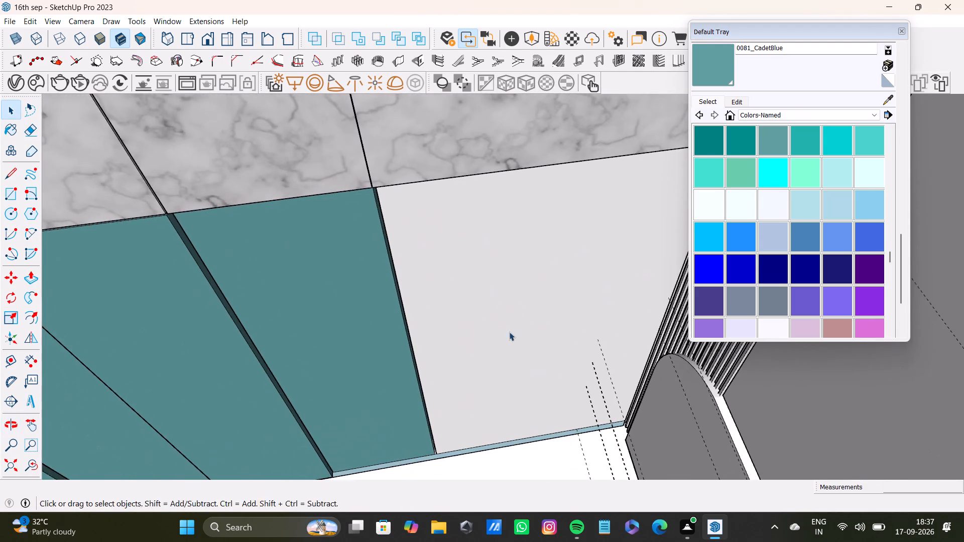
middle_click_drag(510, 332, 510, 232)
scroll(510, 234, "down", 3)
middle_click_drag(514, 245, 510, 308, "shift")
middle_click_drag(515, 304, 498, 246)
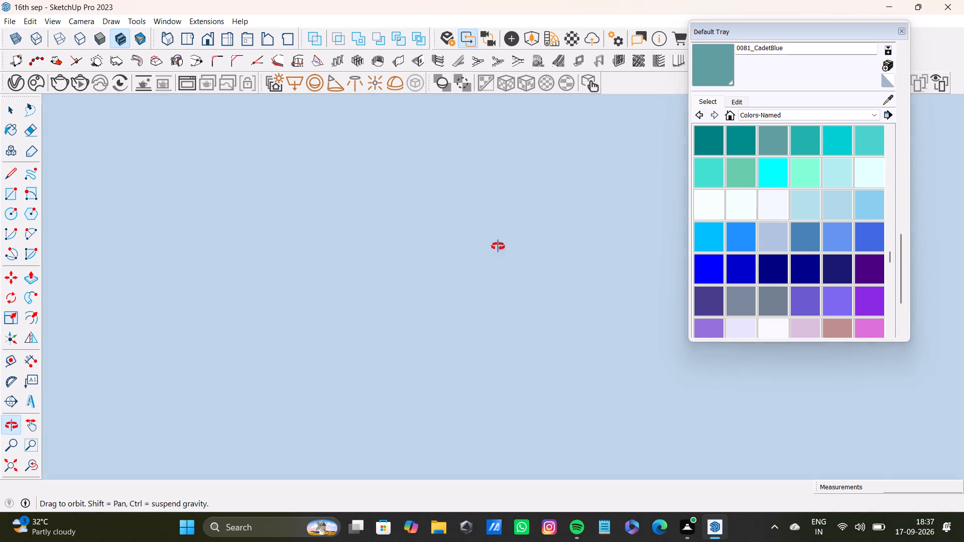
middle_click_drag(498, 246, 488, 291)
scroll(452, 279, "up", 3)
middle_click_drag(457, 274, 449, 305)
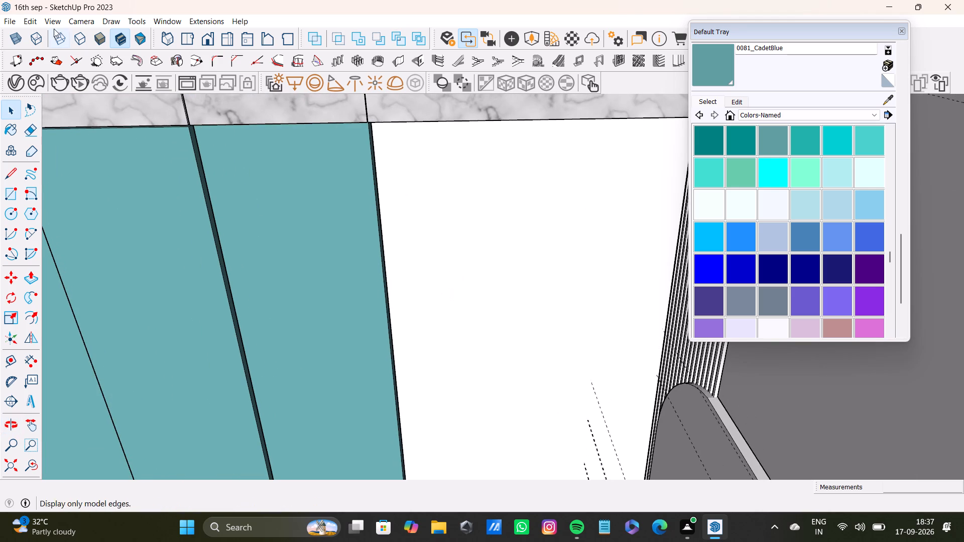
Delete all guide lines from the model.
left_click(54, 22)
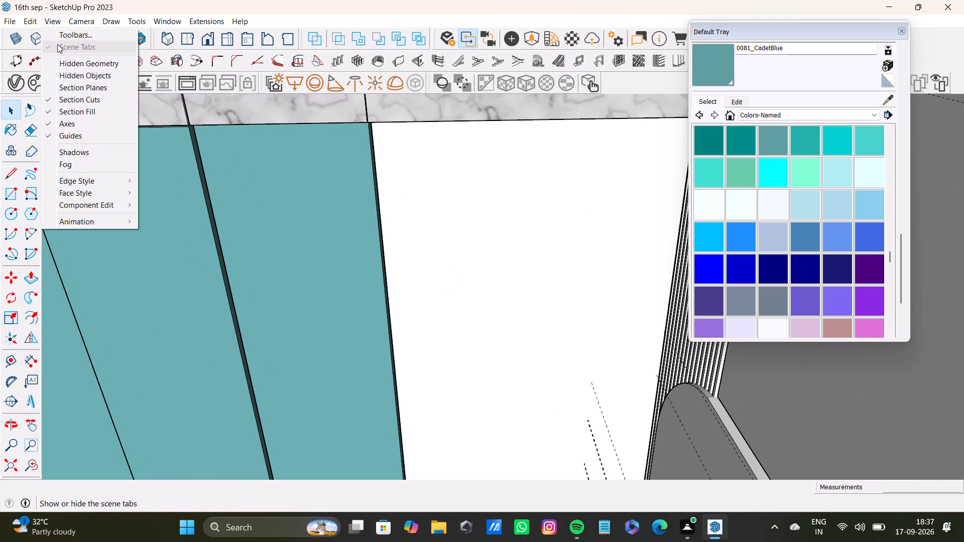
left_click(33, 24)
left_click(33, 25)
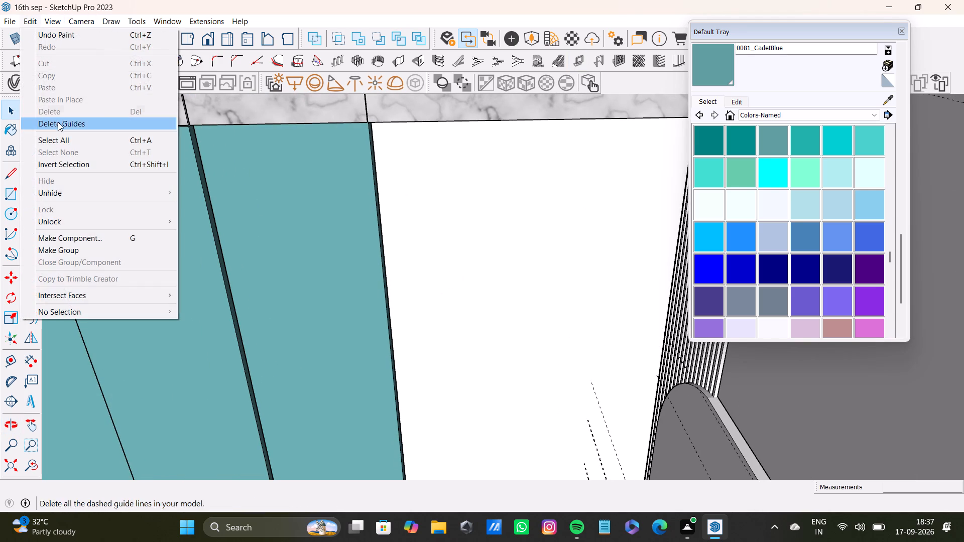
left_click(58, 122)
Place a vertical guide on the white lower panel, about 6 11/16" in from the edge beside the fourth blue door.
scroll(329, 245, "down", 4)
middle_click_drag(408, 245, 395, 241)
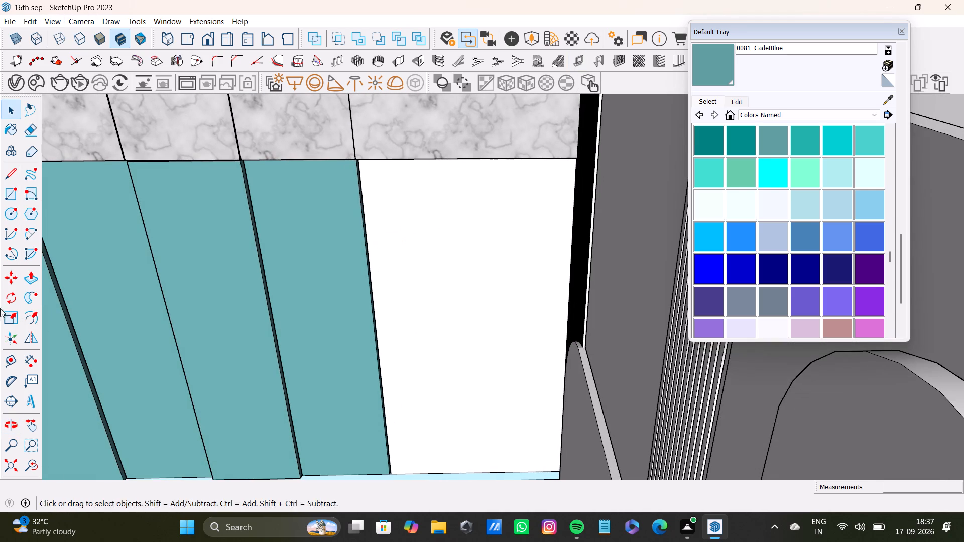
left_click(10, 361)
scroll(402, 288, "up", 7)
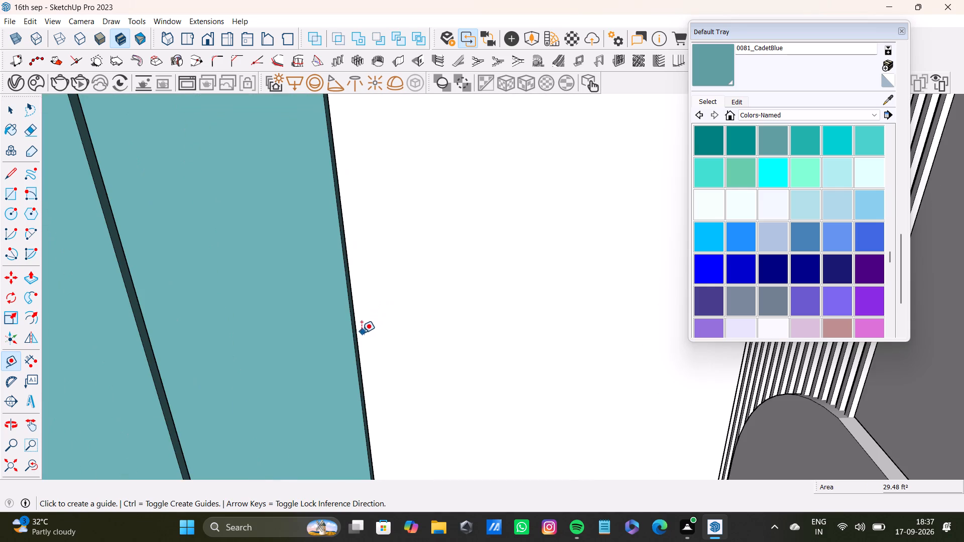
left_click(359, 334)
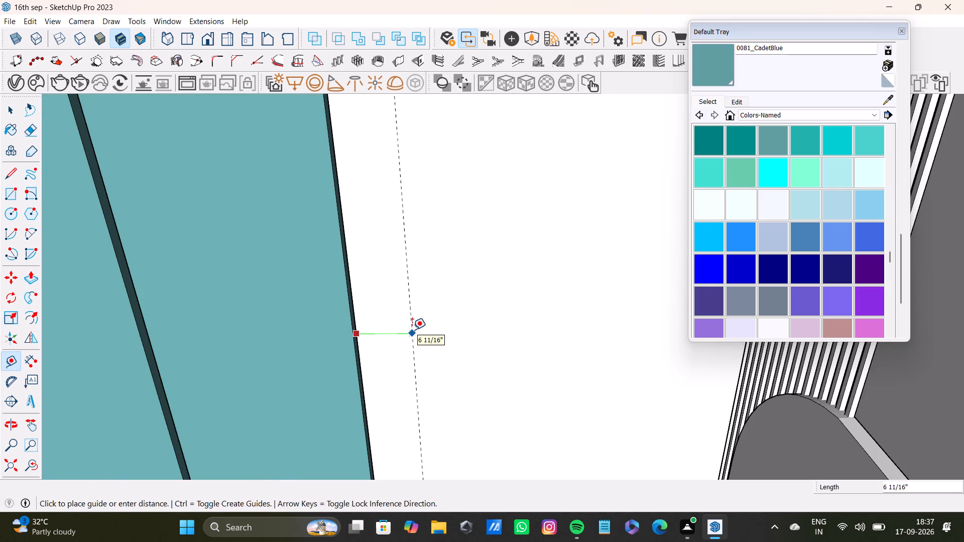
left_click(412, 330)
Place a vertical guide on the white lower panel, 7" in from its edge beside the slatted panel.
scroll(541, 330, "down", 4)
middle_click_drag(541, 330, 415, 359, "shift")
scroll(521, 321, "up", 3)
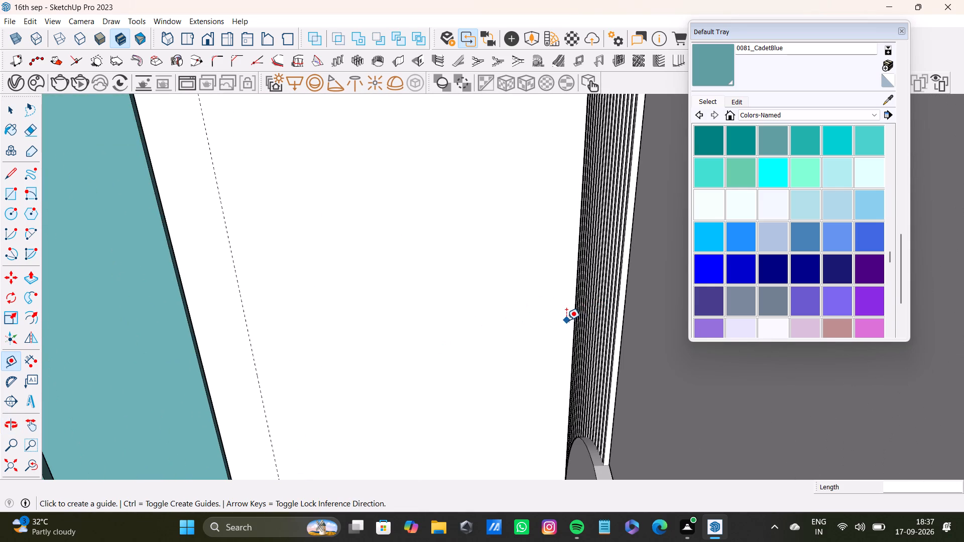
scroll(566, 320, "up", 10)
middle_click_drag(574, 312, 612, 315)
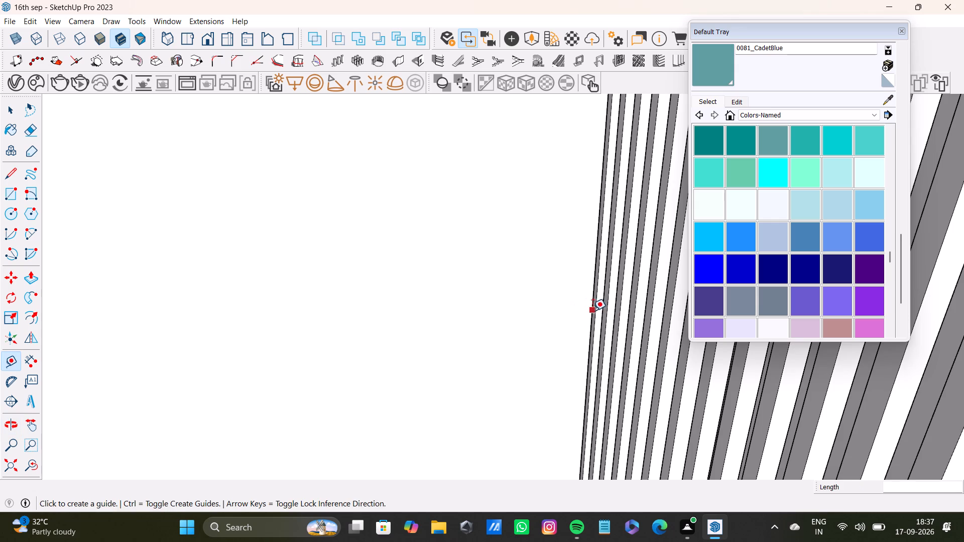
left_click(589, 311)
type("7\"")
key("Return")
Place a horizontal guide on the white lower panel, 7" below its top edge under the marble cabinet.
scroll(404, 333, "down", 8)
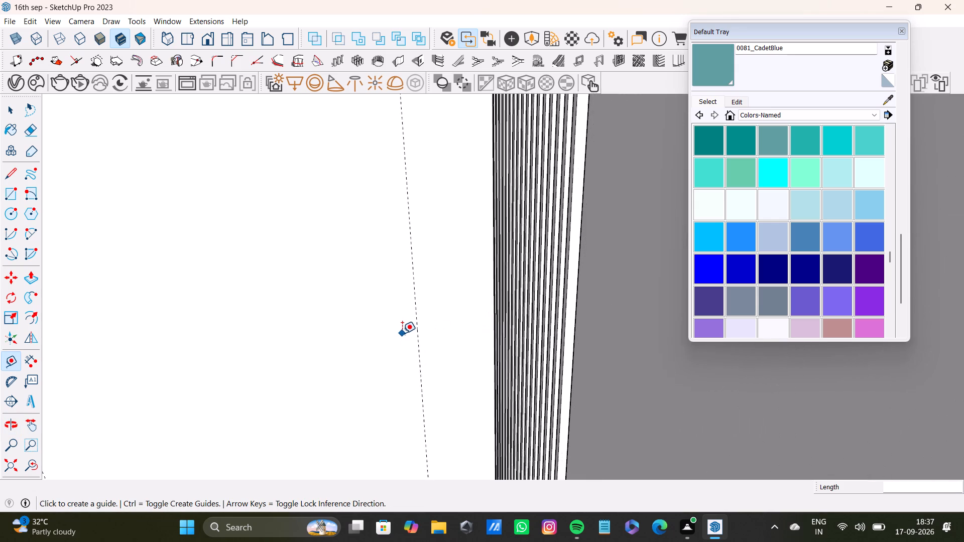
middle_click_drag(402, 333, 504, 265, "shift")
scroll(410, 329, "down", 1, "shift")
scroll(384, 305, "down", 12)
middle_click_drag(360, 314, 419, 349, "shift")
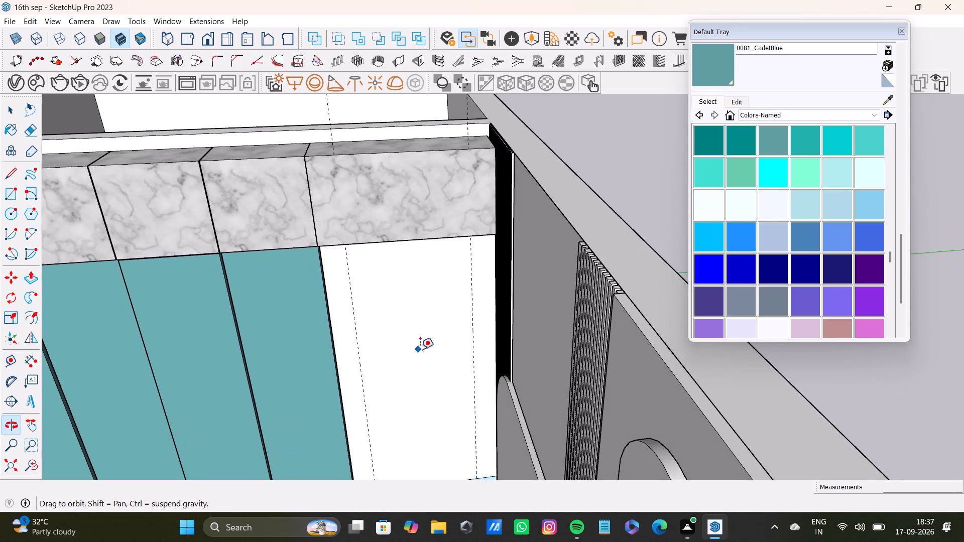
scroll(308, 221, "up", 14)
middle_click_drag(404, 283, 427, 173)
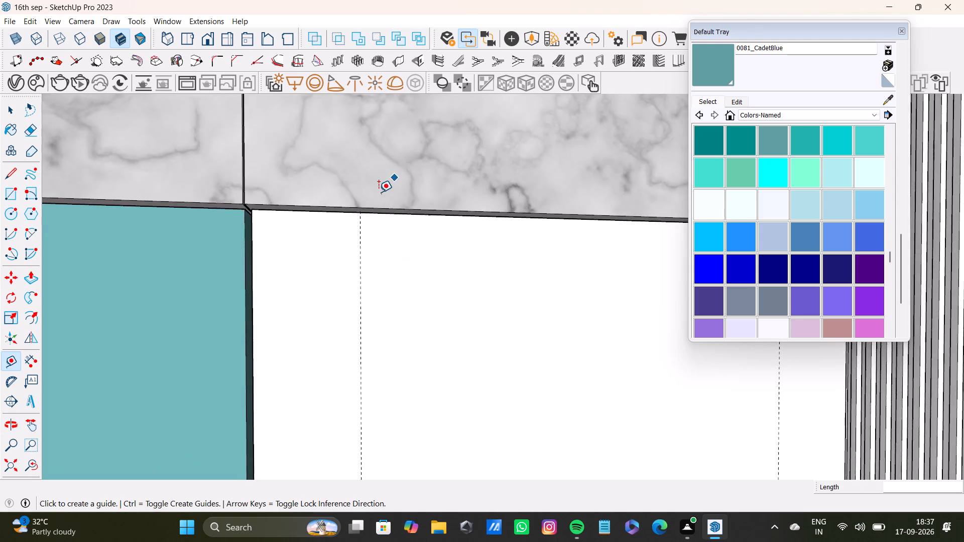
scroll(379, 192, "up", 15)
left_click(388, 187)
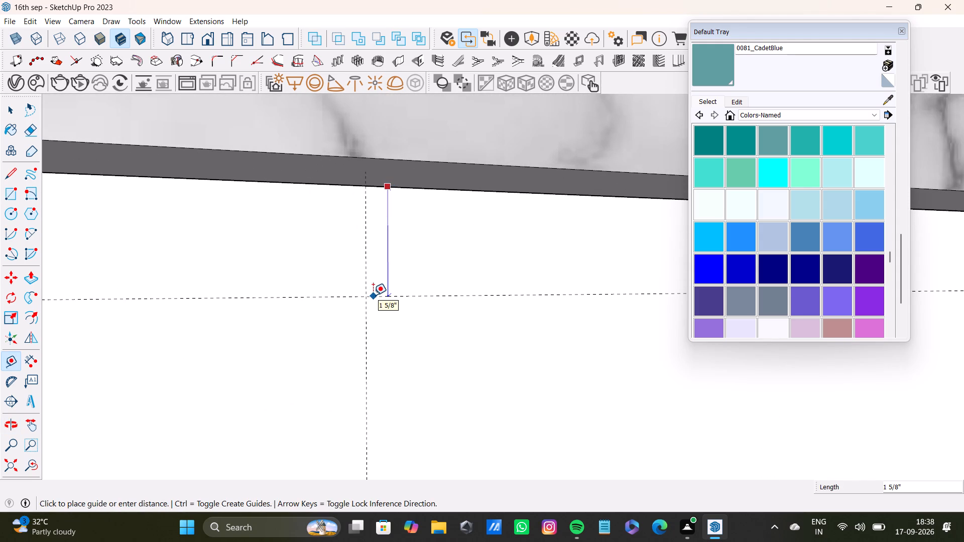
type("7\"")
key("Return")
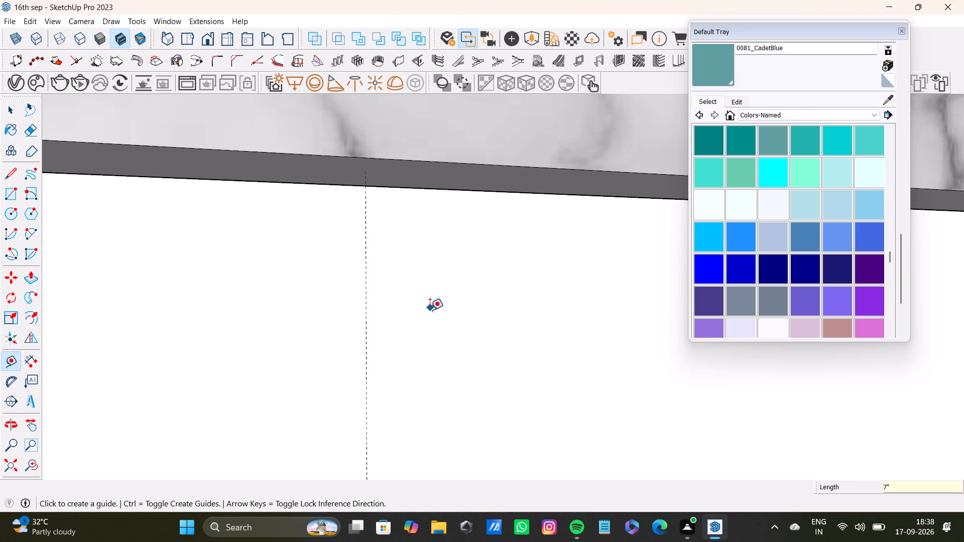
Place a horizontal guide on the white lower panel, 7" above the light blue base.
scroll(430, 309, "down", 13)
middle_click_drag(448, 404, 427, 197, "shift")
scroll(439, 287, "down", 13)
middle_click_drag(438, 399, 442, 248)
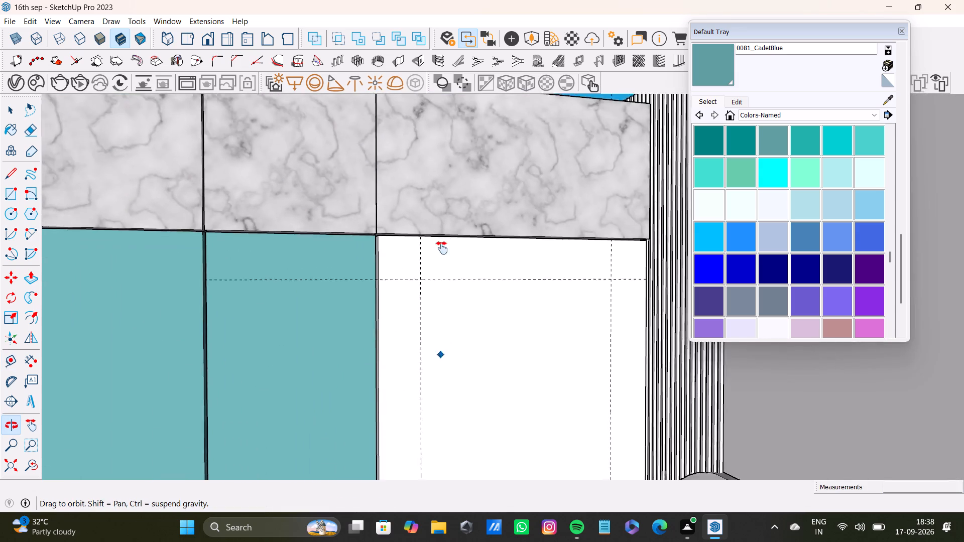
middle_click_drag(442, 248, 450, 153)
scroll(464, 273, "down", 4)
middle_click_drag(473, 336, 505, 450)
left_click(34, 466)
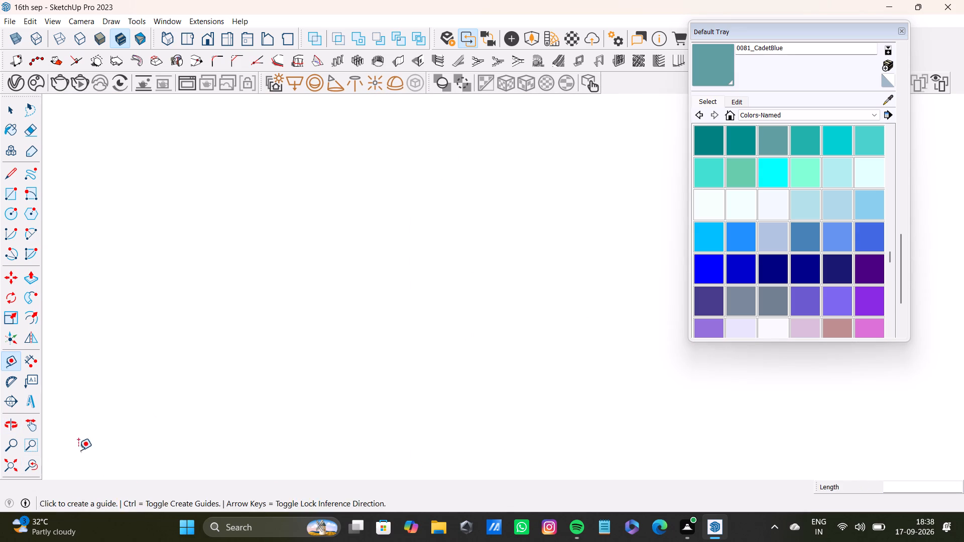
middle_click_drag(394, 315, 488, 504)
left_click(13, 457)
middle_click_drag(609, 159, 592, 259)
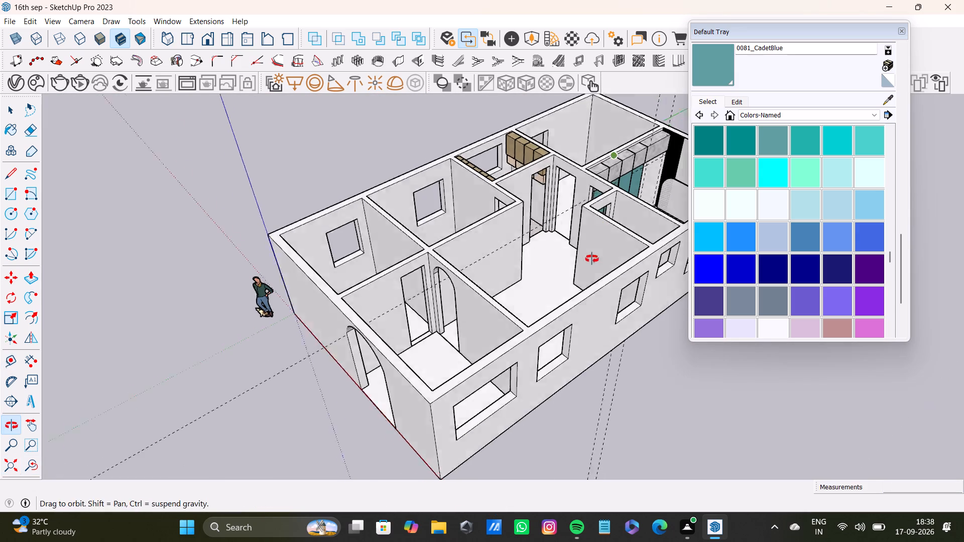
middle_click_drag(592, 259, 588, 273)
scroll(626, 250, "up", 6)
middle_click_drag(622, 216, 268, 345, "shift")
scroll(329, 300, "up", 10)
middle_click_drag(502, 236, 453, 370, "shift")
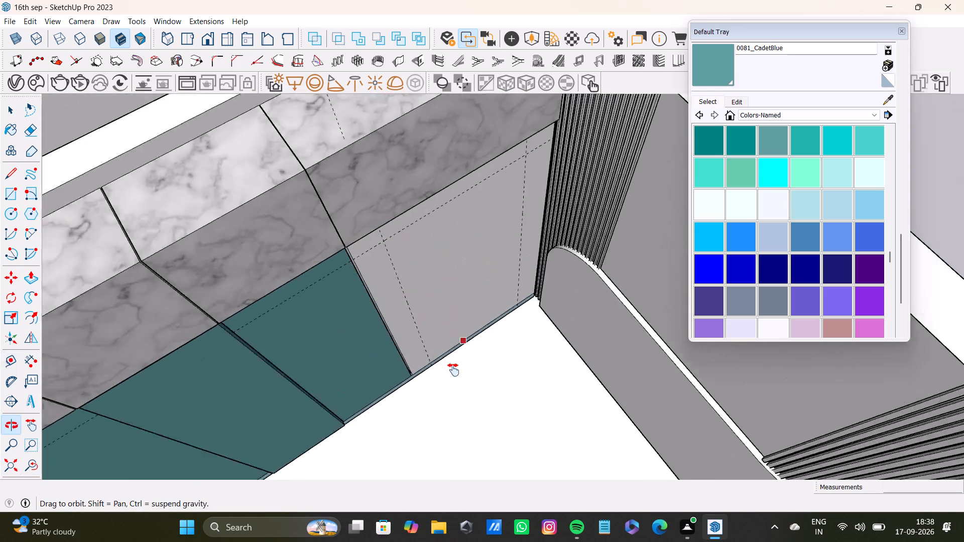
scroll(453, 370, "up", 5, "shift")
middle_click_drag(453, 370, 448, 368, "shift")
middle_click_drag(429, 349, 396, 252)
scroll(412, 362, "up", 9)
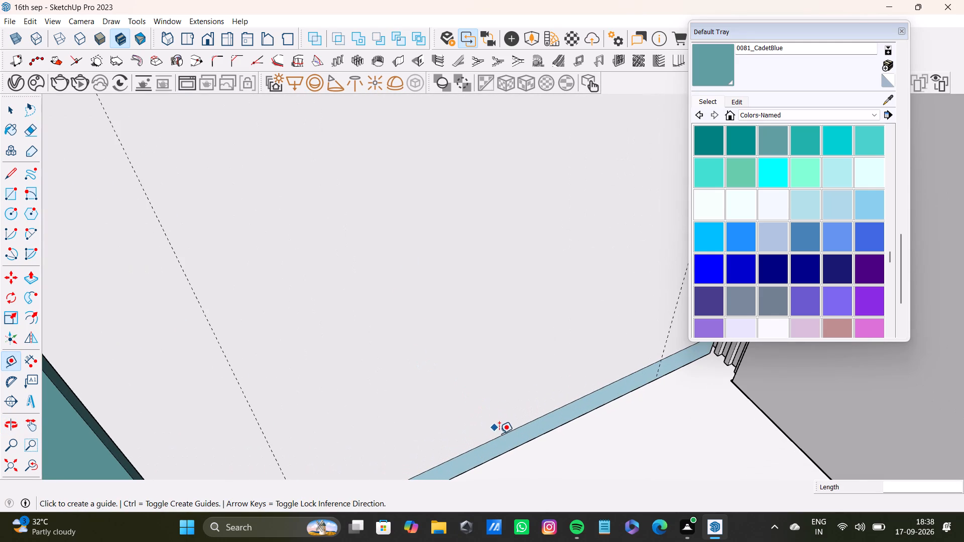
left_click(502, 433)
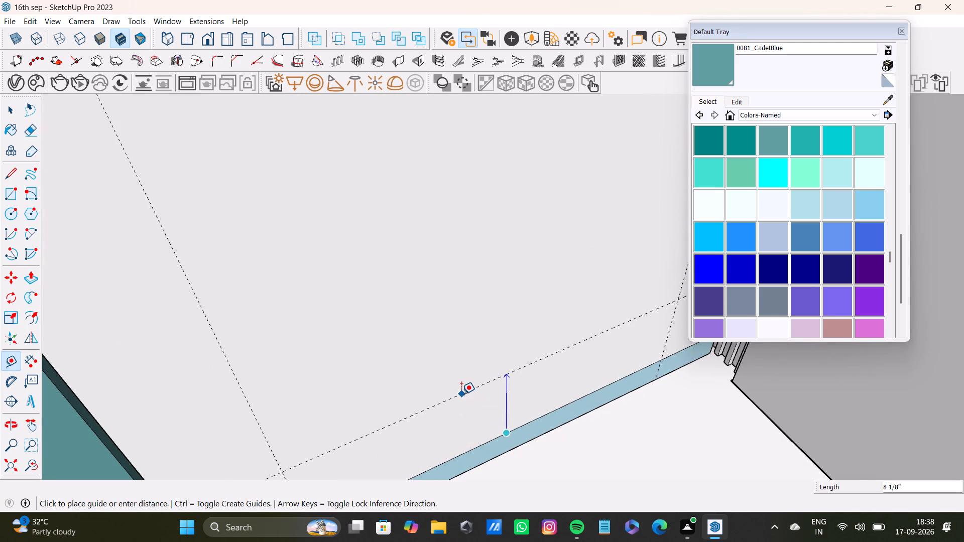
key("4")
key("BackSpace")
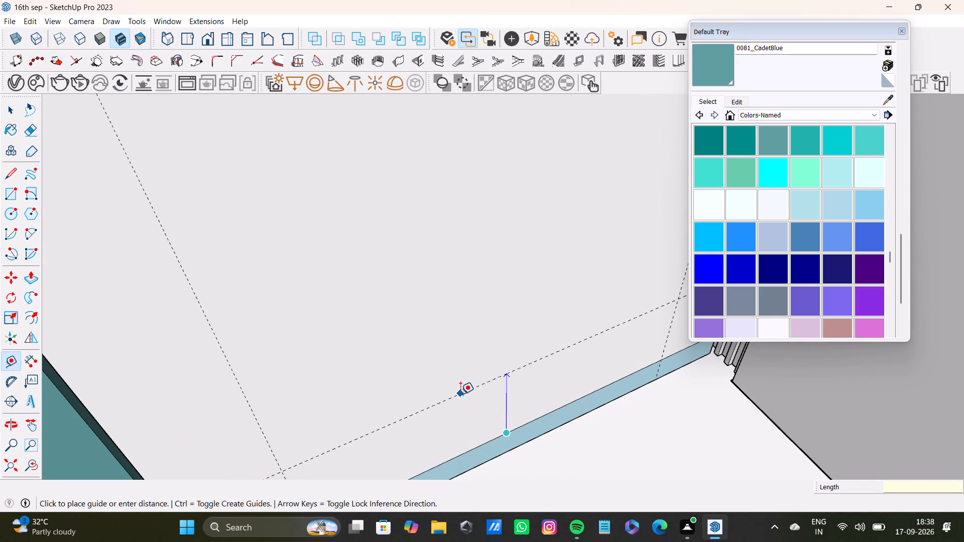
type("7\"")
key("Return")
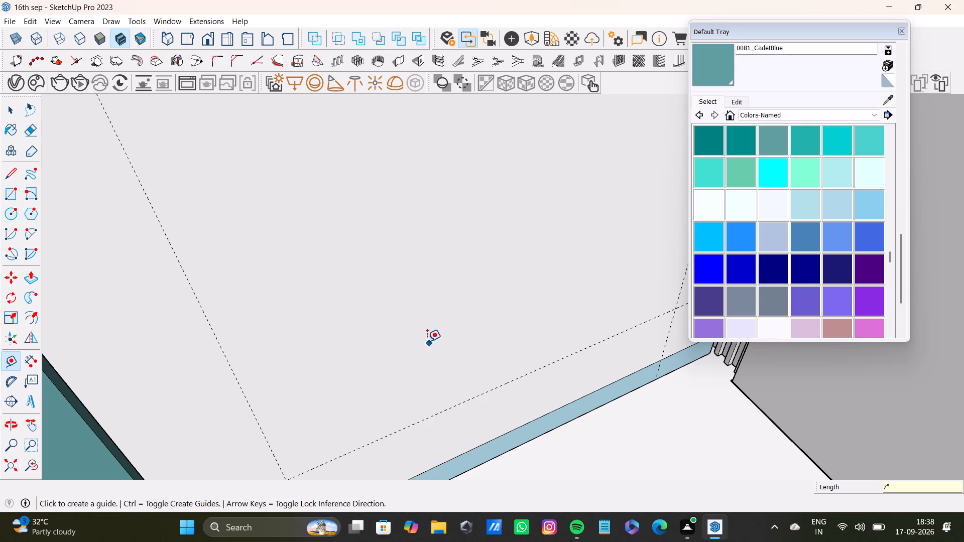
Draw a rectangle about 2' 9 7/8" wide between the vertical guides, from below the top guide down to the bottom guide.
key("space")
scroll(418, 318, "down", 8)
middle_click_drag(428, 302, 458, 484, "shift")
scroll(433, 385, "down", 9)
middle_click_drag(433, 341, 465, 425, "shift")
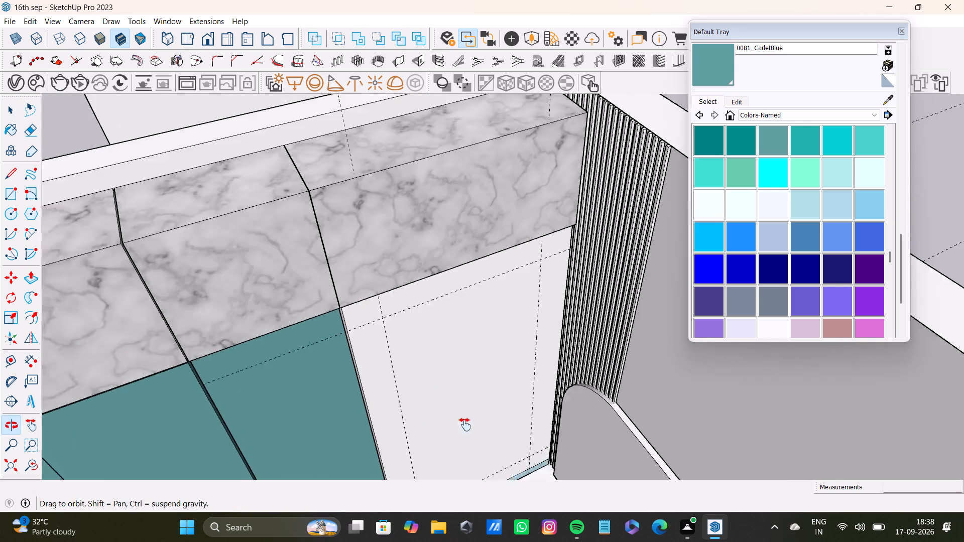
middle_click_drag(465, 425, 468, 425, "shift")
middle_click_drag(509, 401, 476, 406)
scroll(455, 341, "up", 4)
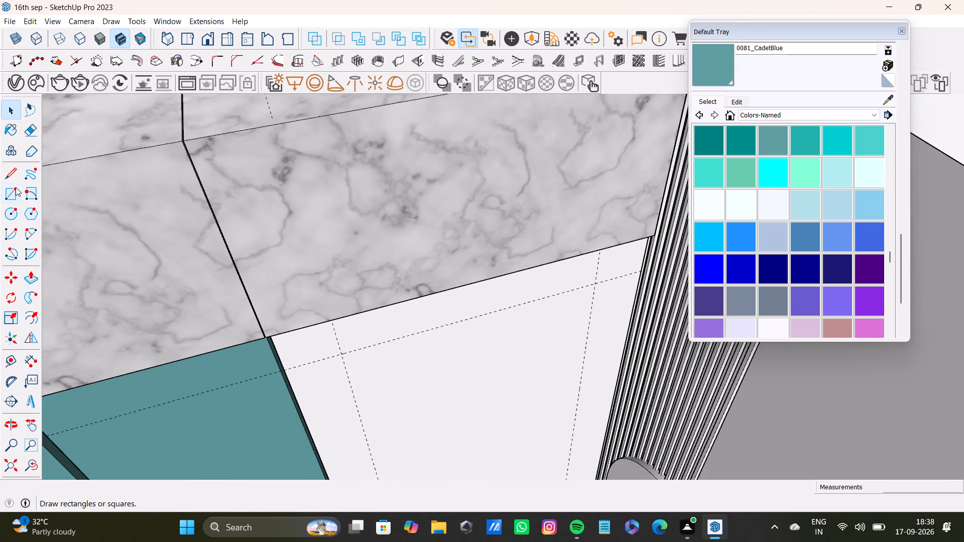
scroll(599, 384, "down", 3)
middle_click_drag(536, 390, 495, 257)
middle_click_drag(514, 279, 508, 269)
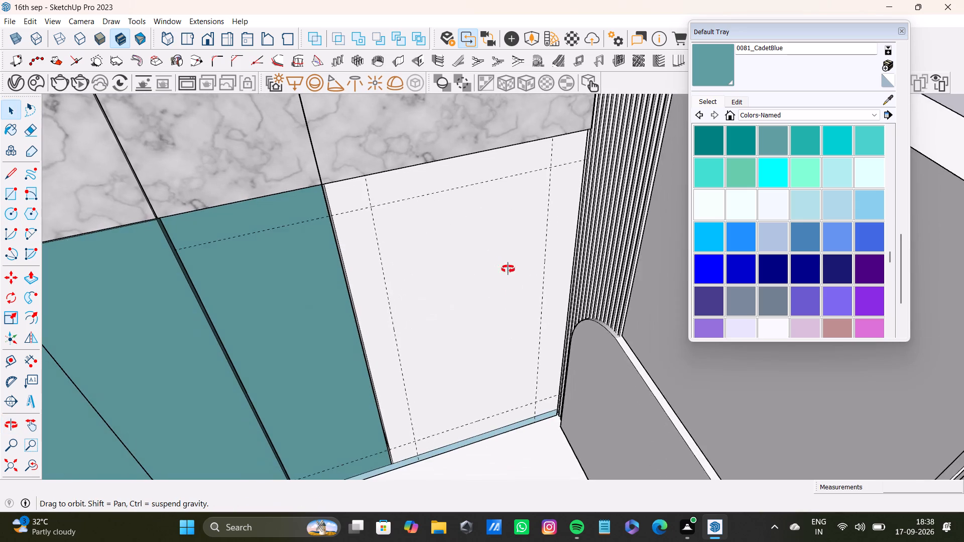
middle_click_drag(508, 269, 464, 198)
scroll(464, 198, "down", 1)
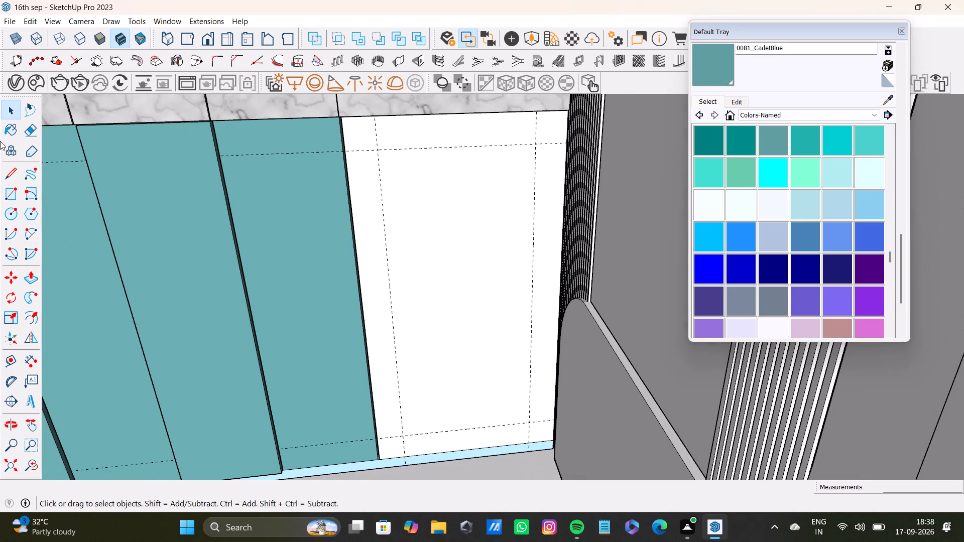
left_click(15, 194)
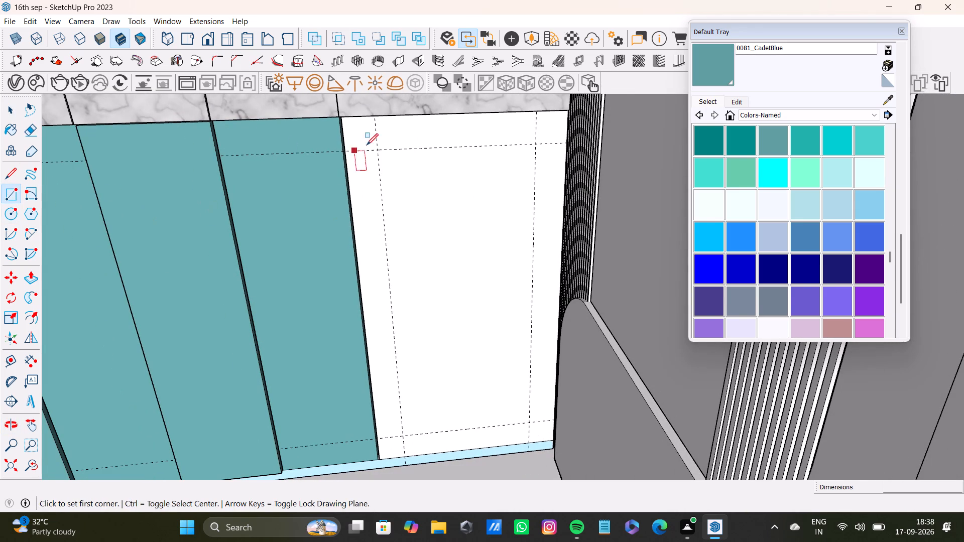
left_click(385, 200)
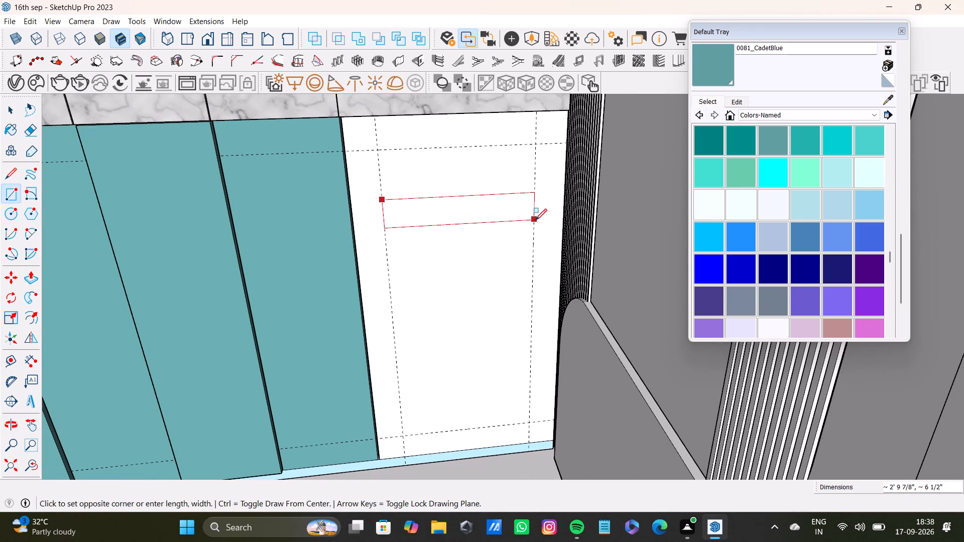
left_click(527, 421)
key("space")
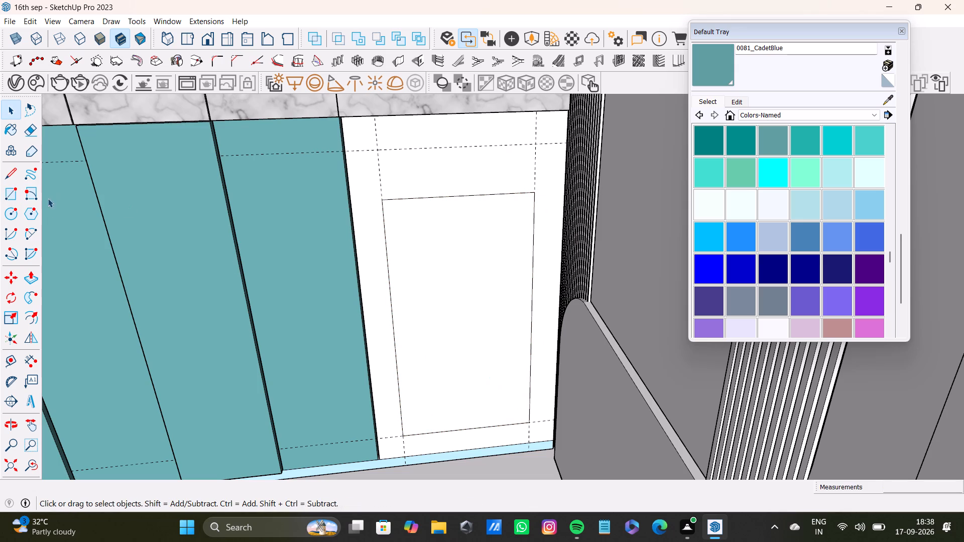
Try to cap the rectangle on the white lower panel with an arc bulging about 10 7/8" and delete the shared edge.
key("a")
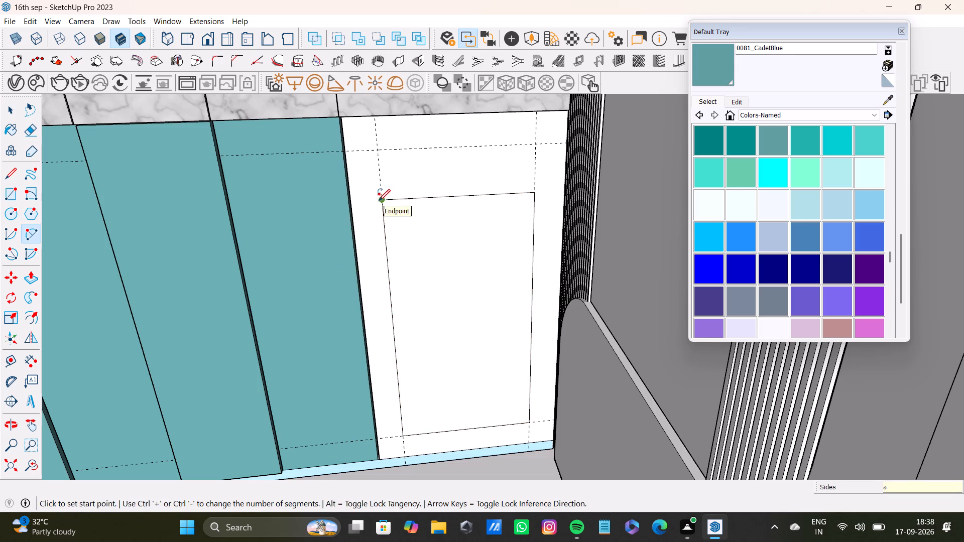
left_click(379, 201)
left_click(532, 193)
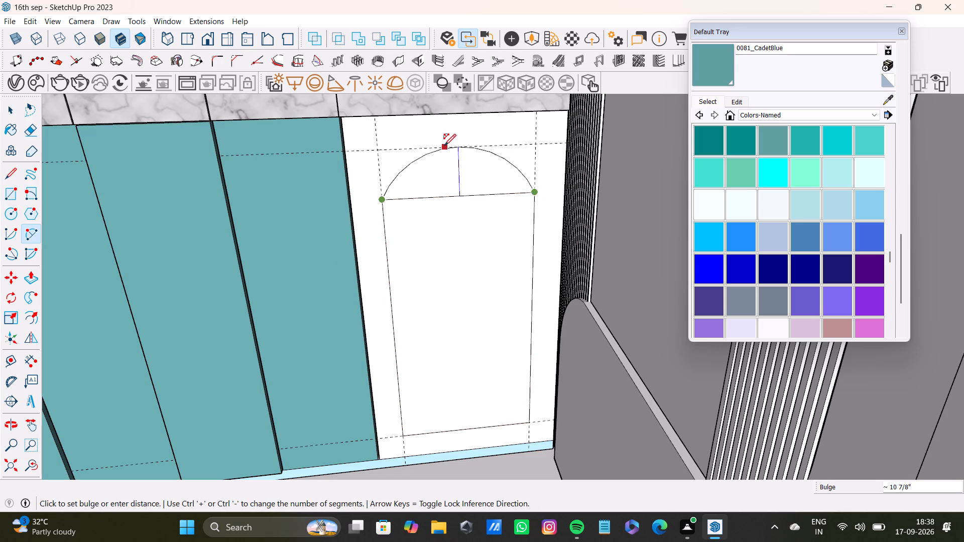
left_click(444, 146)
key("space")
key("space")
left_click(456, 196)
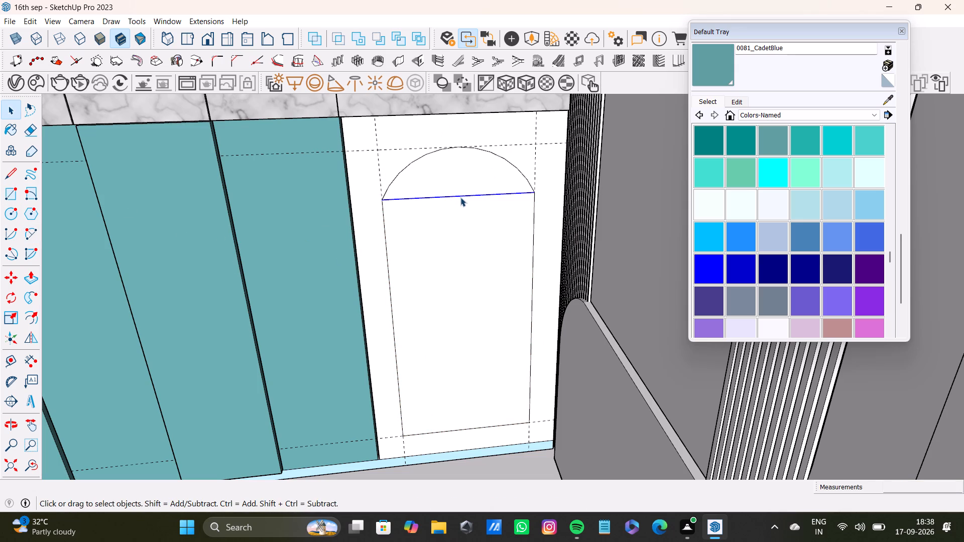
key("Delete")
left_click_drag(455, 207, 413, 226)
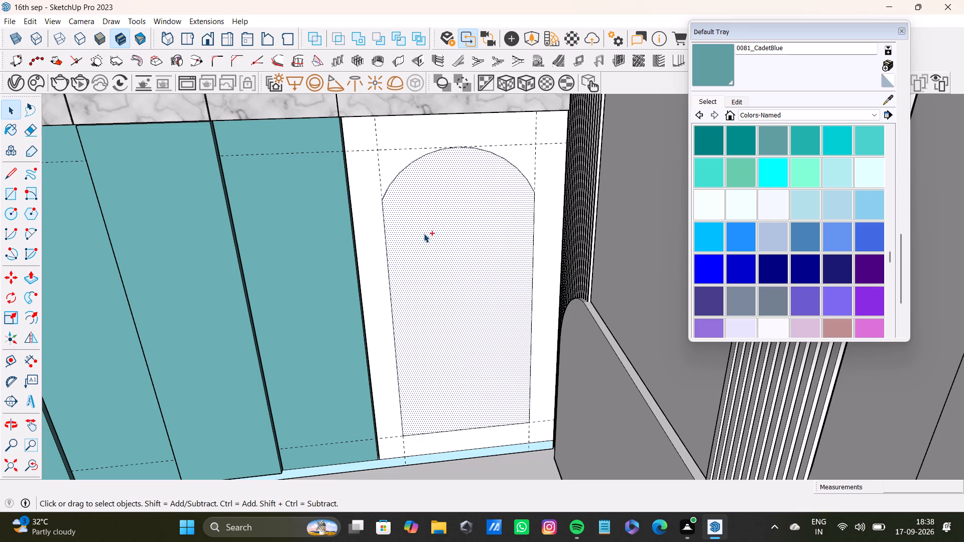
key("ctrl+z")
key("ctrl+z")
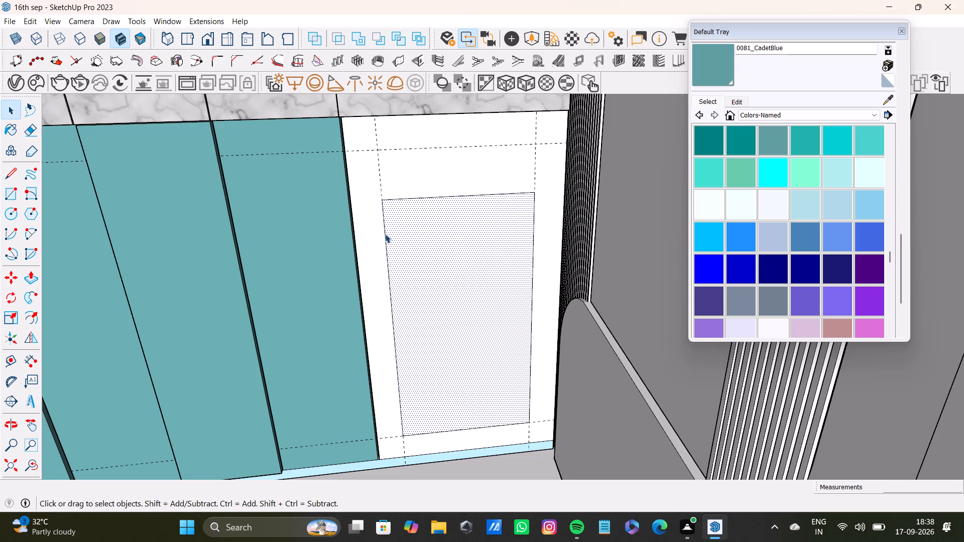
Draw an arc from the rectangle's upper corners up to the top guide and delete the shared edge, forming one arched face.
key("a")
left_click(380, 202)
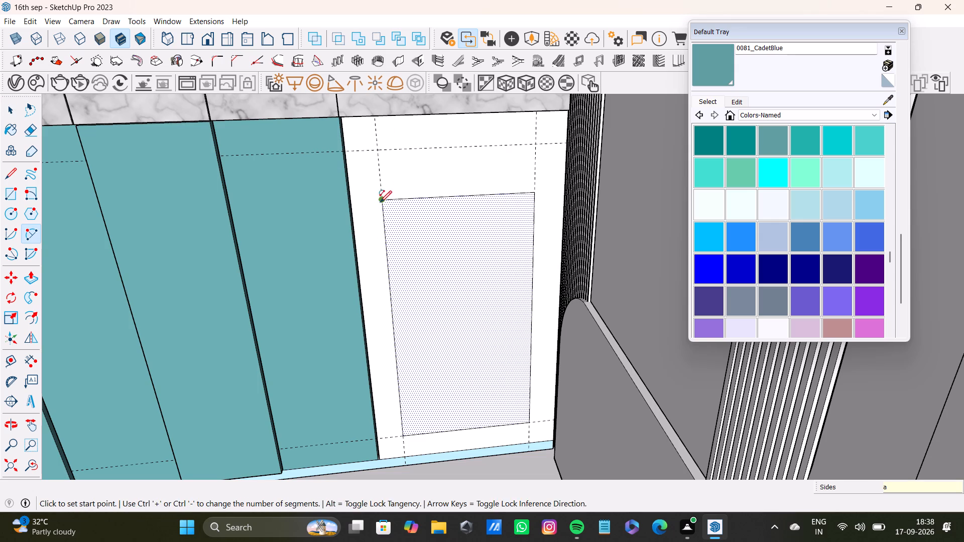
left_click(534, 192)
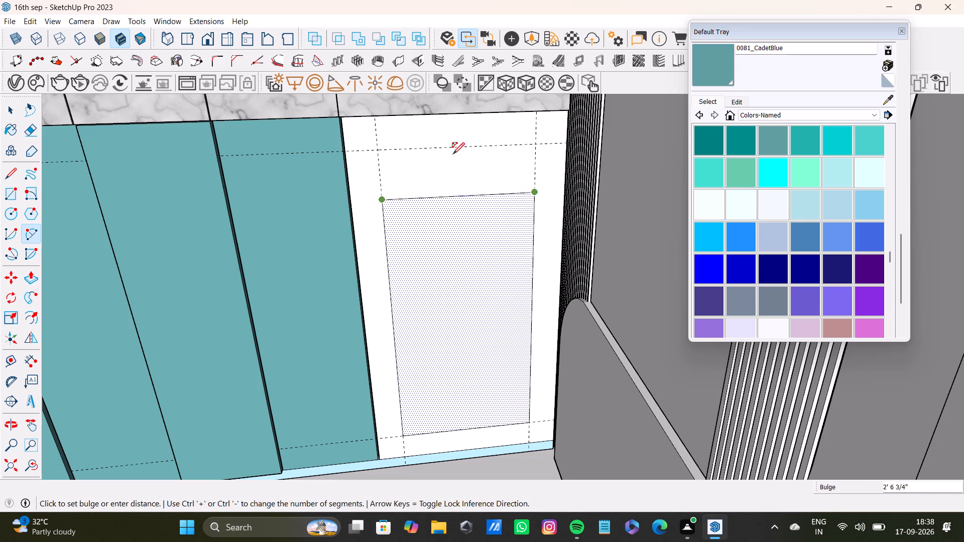
left_click(459, 145)
key("space")
left_click(455, 195)
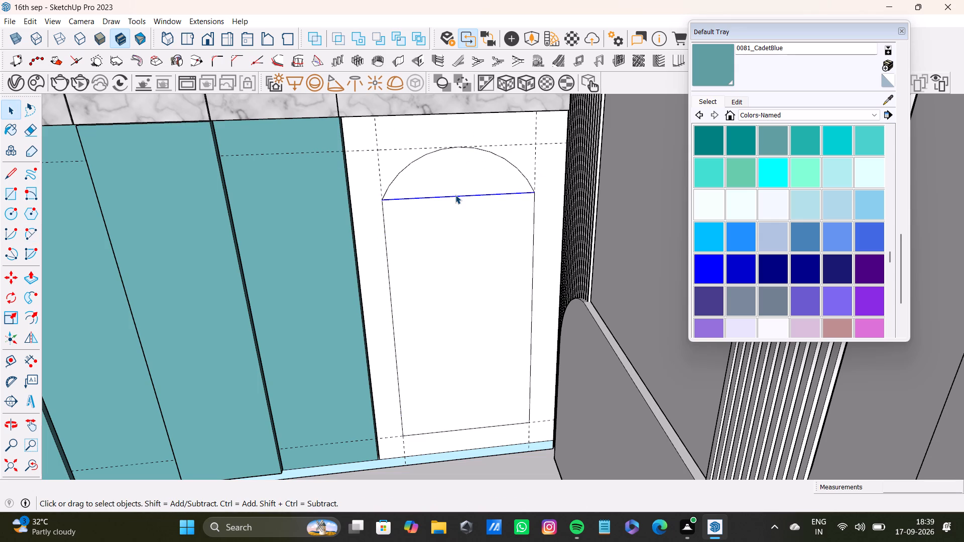
key("Delete")
left_click(445, 219)
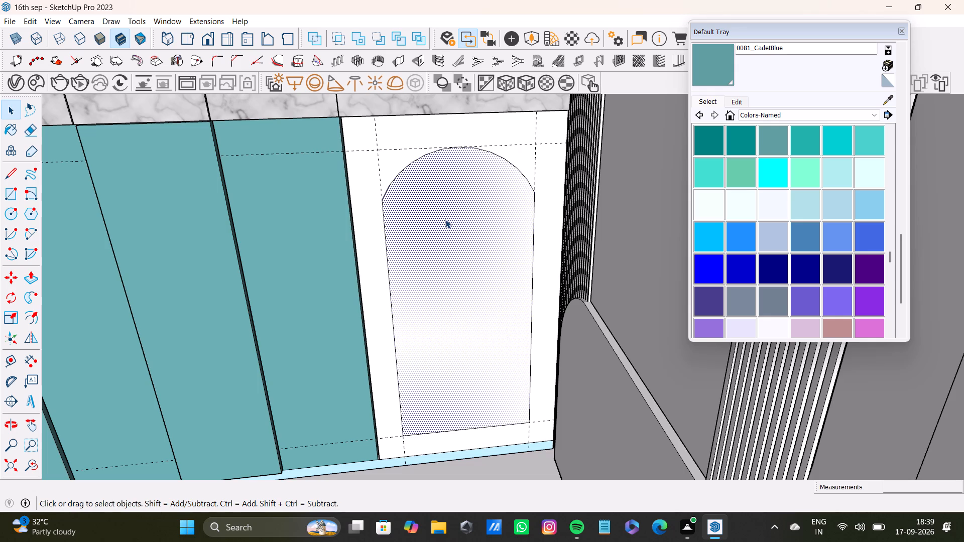
Push/Pull the arched face on the white lower panel by about 1/4".
scroll(445, 225, "down", 1)
middle_click_drag(446, 225, 456, 229)
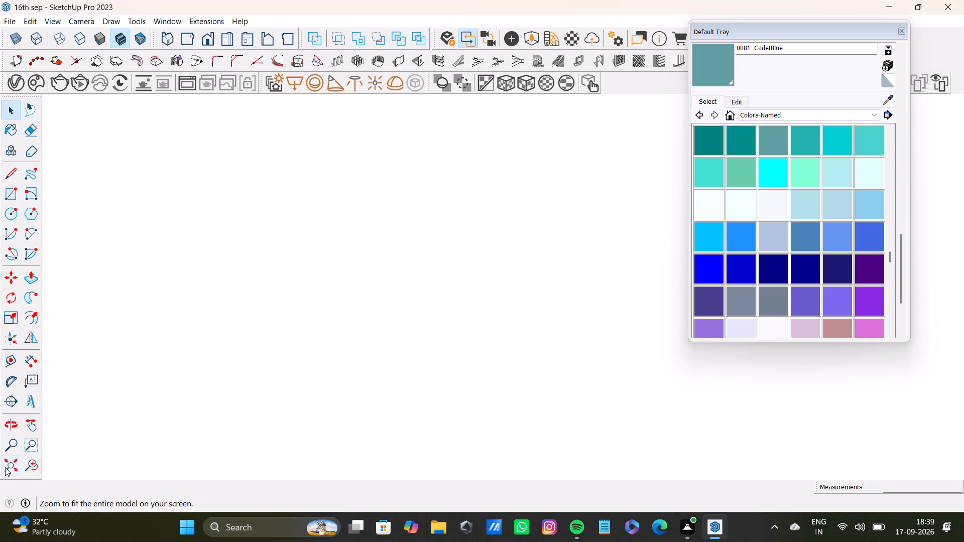
left_click(29, 465)
left_click(33, 464)
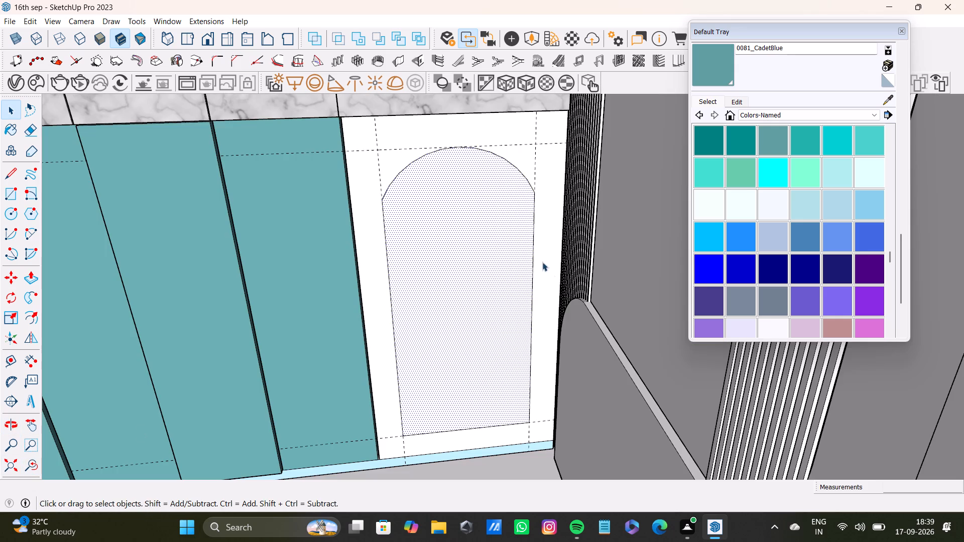
left_click(475, 290)
key("p")
left_click(473, 290)
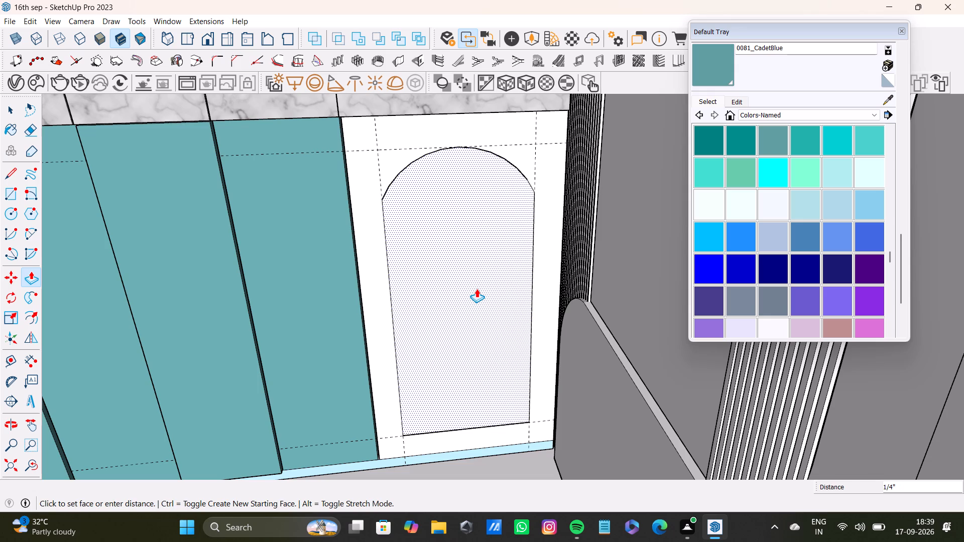
key("space")
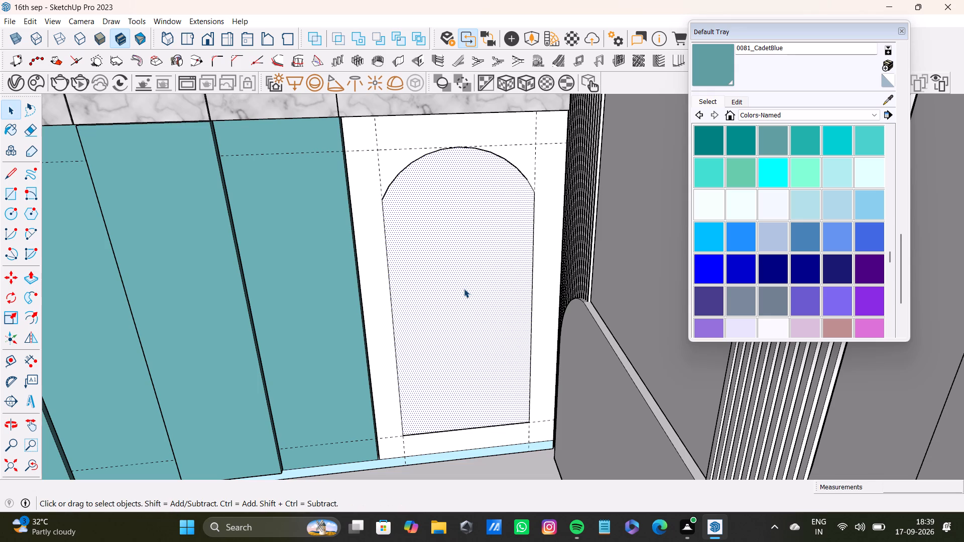
Examine the arched shape on the white lower panel and its edges close up, beneath the marble cabinet.
scroll(464, 289, "down", 2)
middle_click_drag(464, 289, 463, 268, "shift")
left_click(35, 466)
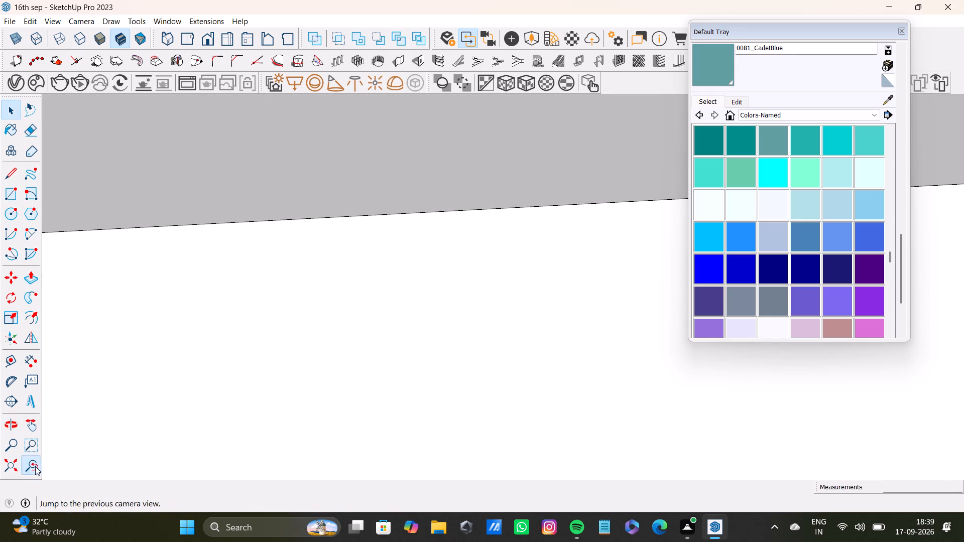
left_click(12, 469)
middle_click_drag(406, 267, 364, 312)
scroll(623, 156, "up", 3)
middle_click_drag(610, 154, 318, 196, "shift")
scroll(497, 266, "up", 10)
middle_click_drag(526, 310, 599, 336)
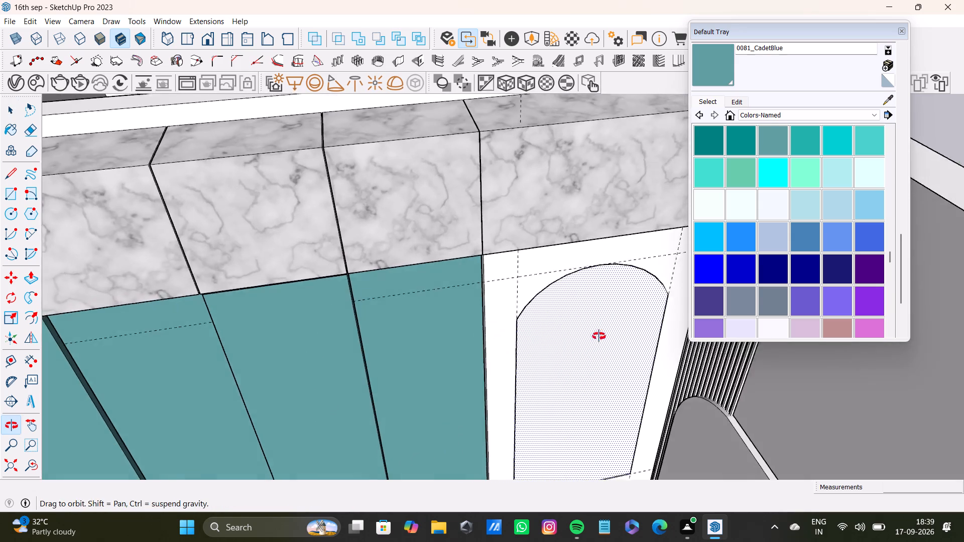
middle_click_drag(599, 336, 600, 337)
scroll(485, 324, "up", 9)
middle_click_drag(561, 310, 398, 306)
scroll(490, 256, "down", 4)
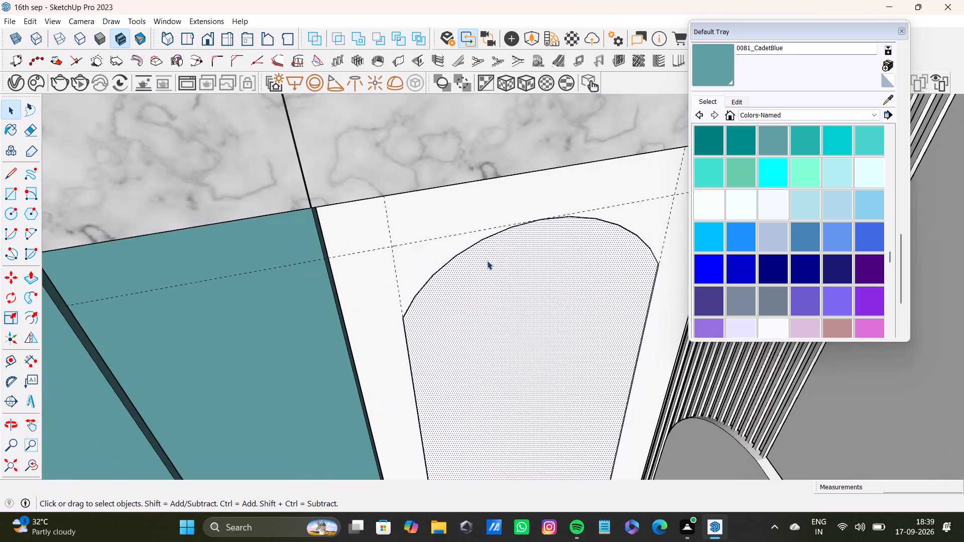
middle_click_drag(487, 283, 483, 252)
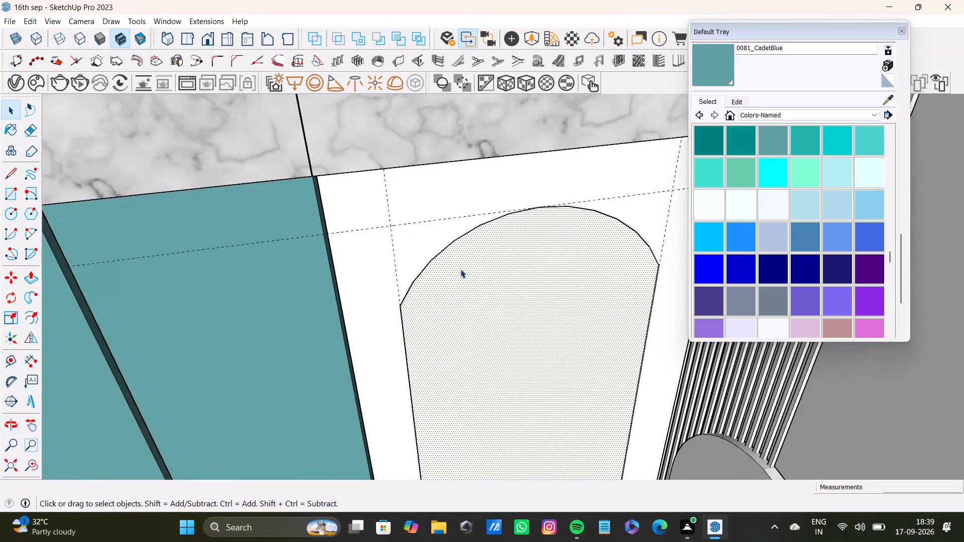
scroll(461, 269, "down", 4)
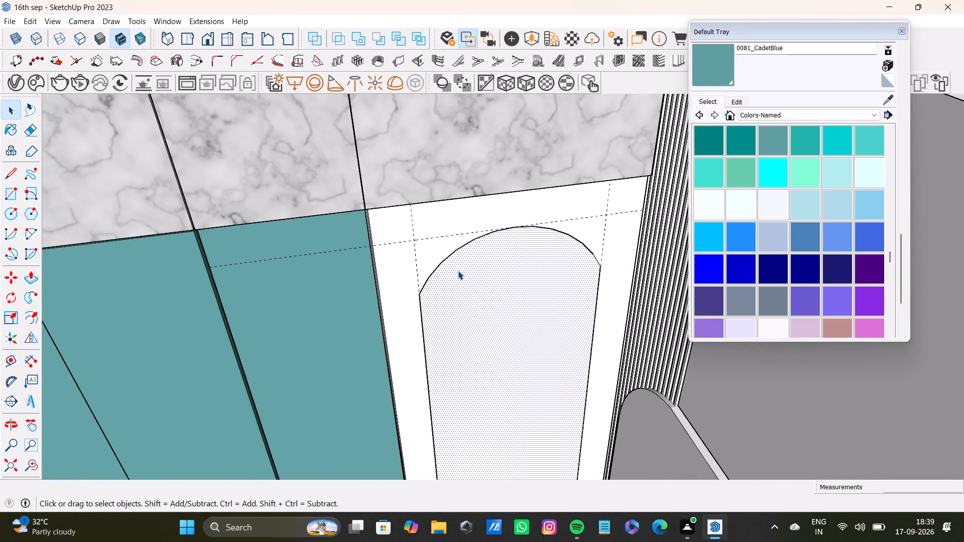
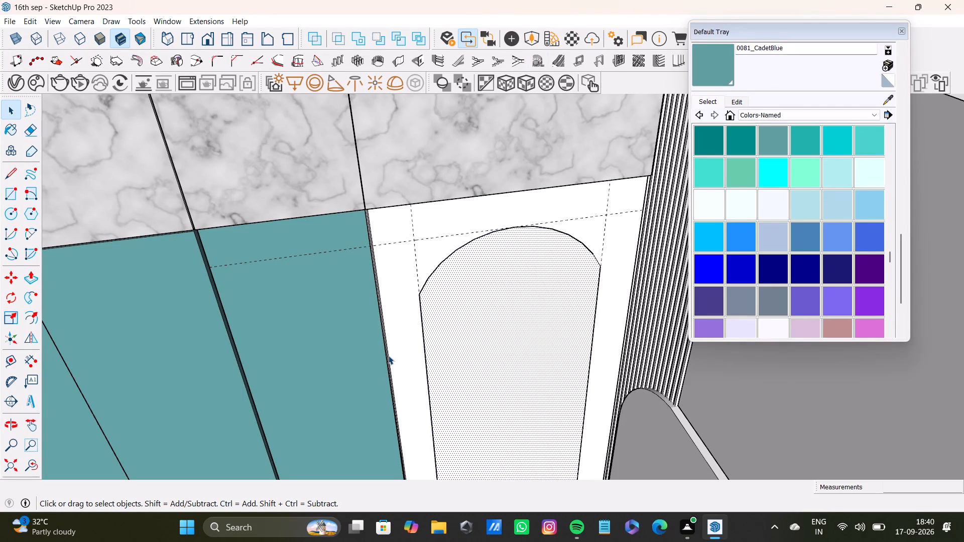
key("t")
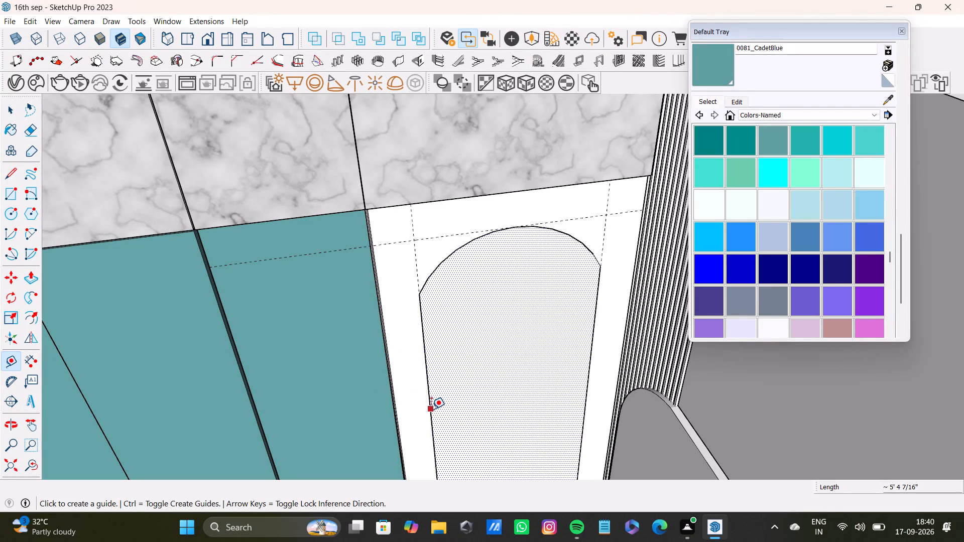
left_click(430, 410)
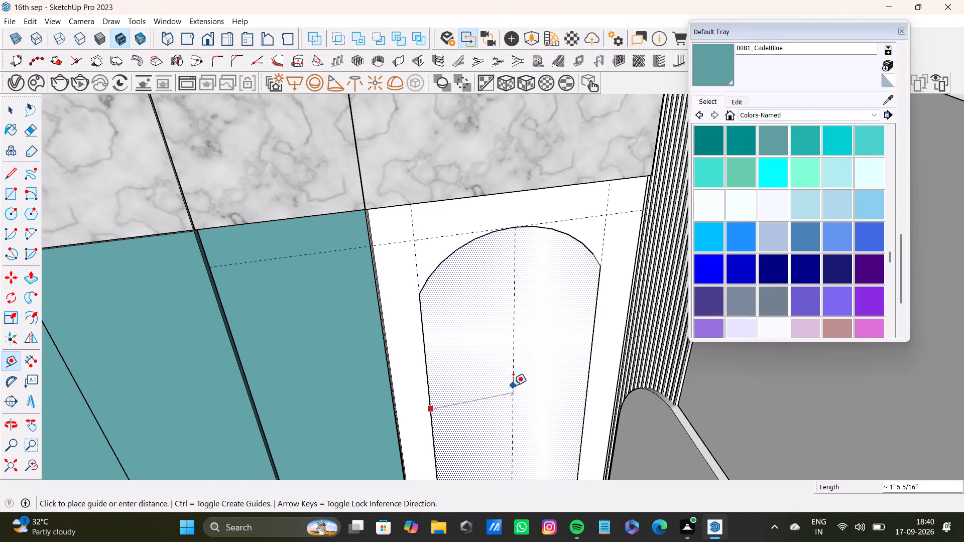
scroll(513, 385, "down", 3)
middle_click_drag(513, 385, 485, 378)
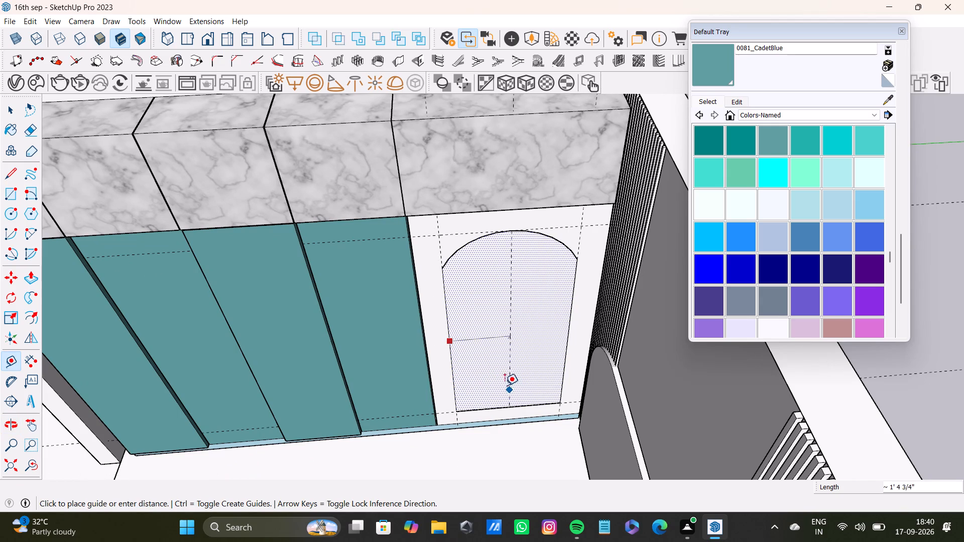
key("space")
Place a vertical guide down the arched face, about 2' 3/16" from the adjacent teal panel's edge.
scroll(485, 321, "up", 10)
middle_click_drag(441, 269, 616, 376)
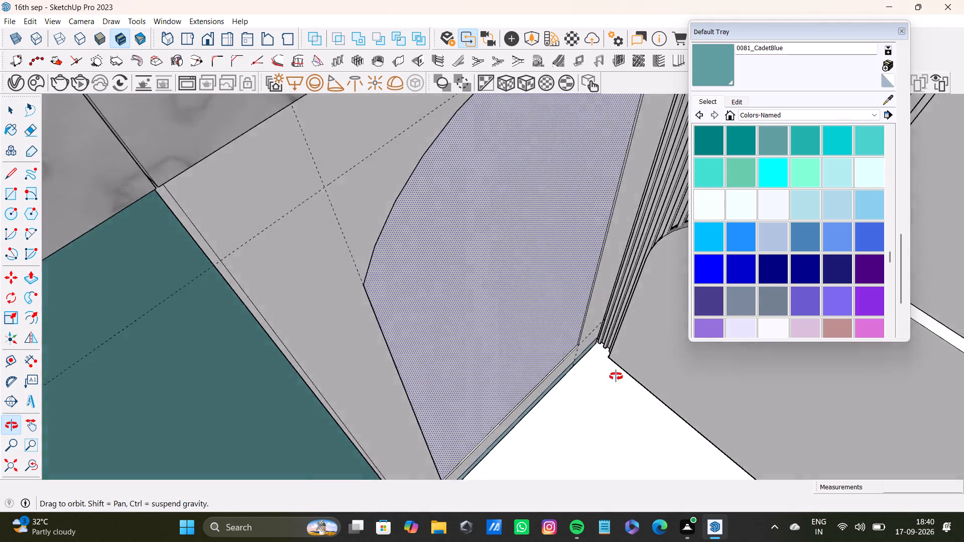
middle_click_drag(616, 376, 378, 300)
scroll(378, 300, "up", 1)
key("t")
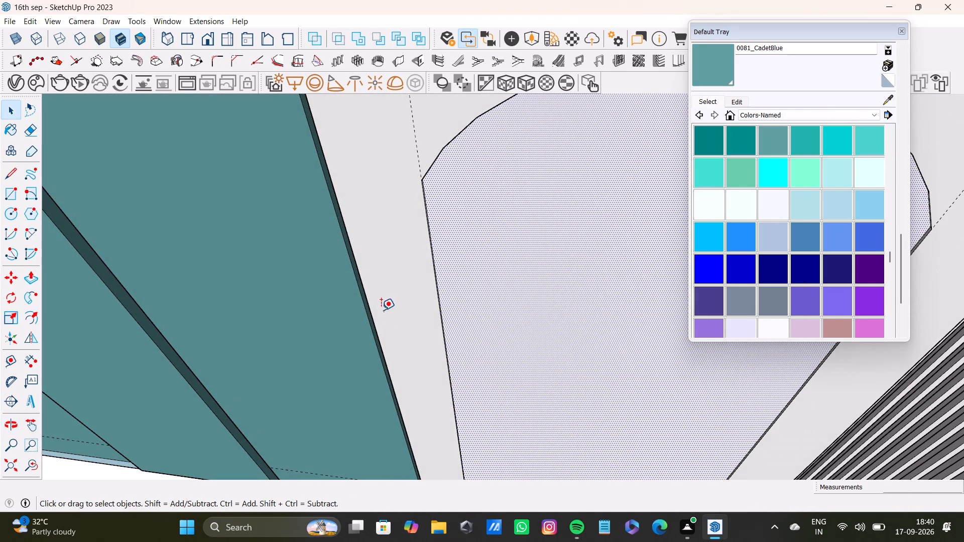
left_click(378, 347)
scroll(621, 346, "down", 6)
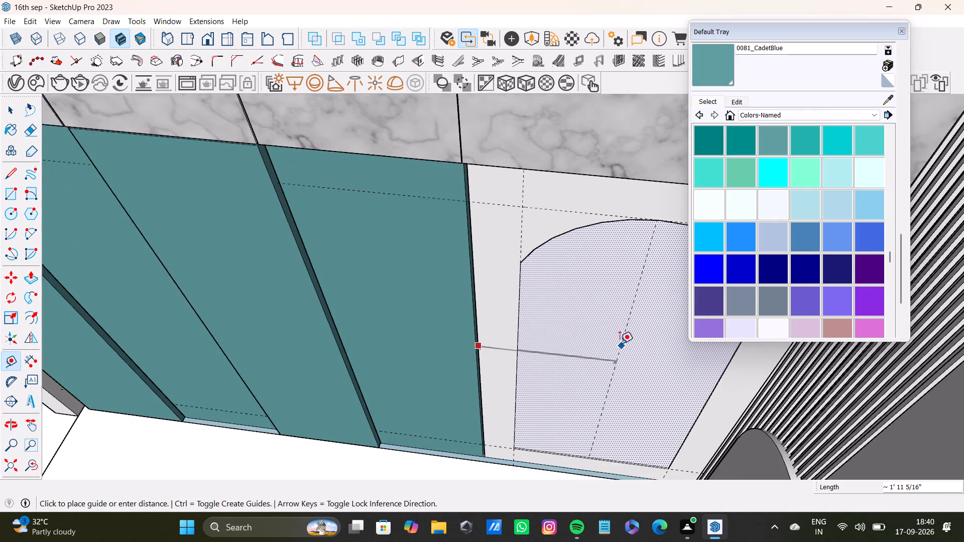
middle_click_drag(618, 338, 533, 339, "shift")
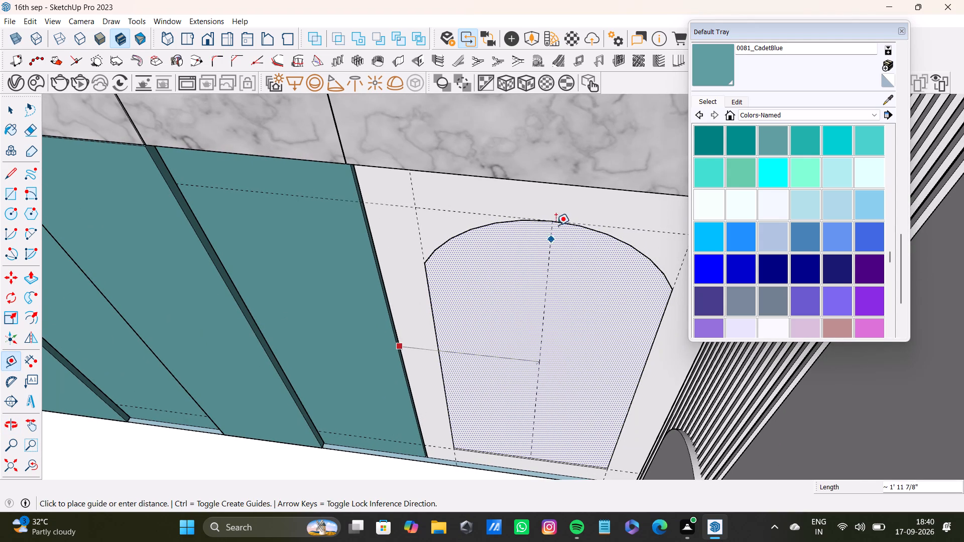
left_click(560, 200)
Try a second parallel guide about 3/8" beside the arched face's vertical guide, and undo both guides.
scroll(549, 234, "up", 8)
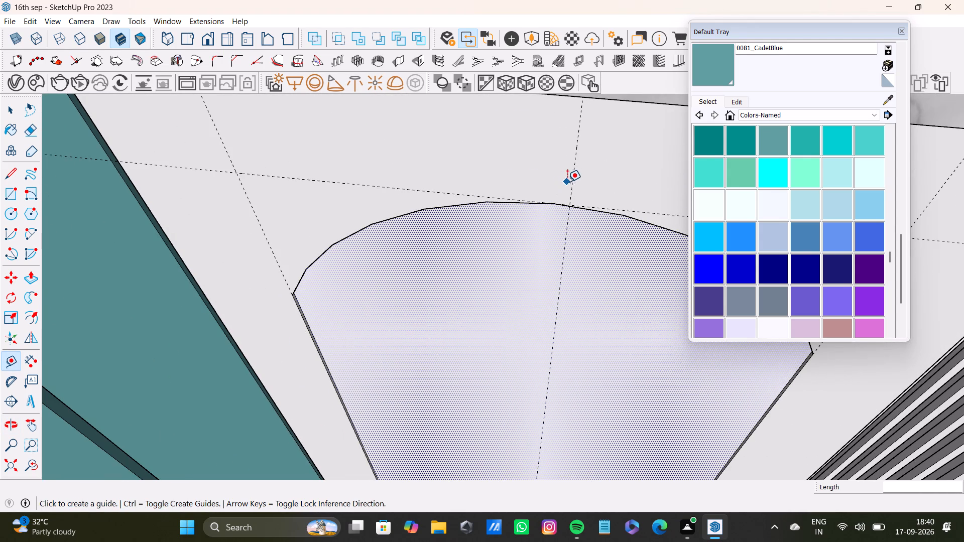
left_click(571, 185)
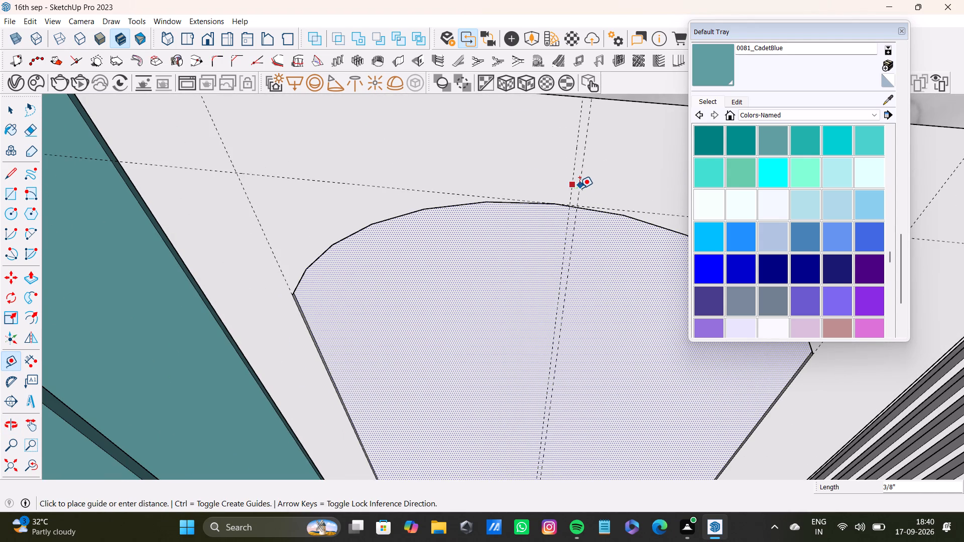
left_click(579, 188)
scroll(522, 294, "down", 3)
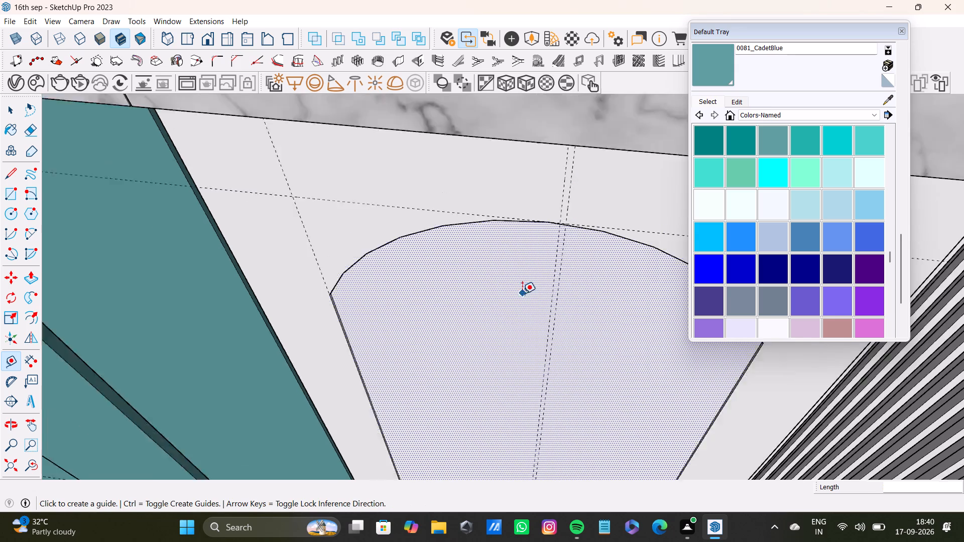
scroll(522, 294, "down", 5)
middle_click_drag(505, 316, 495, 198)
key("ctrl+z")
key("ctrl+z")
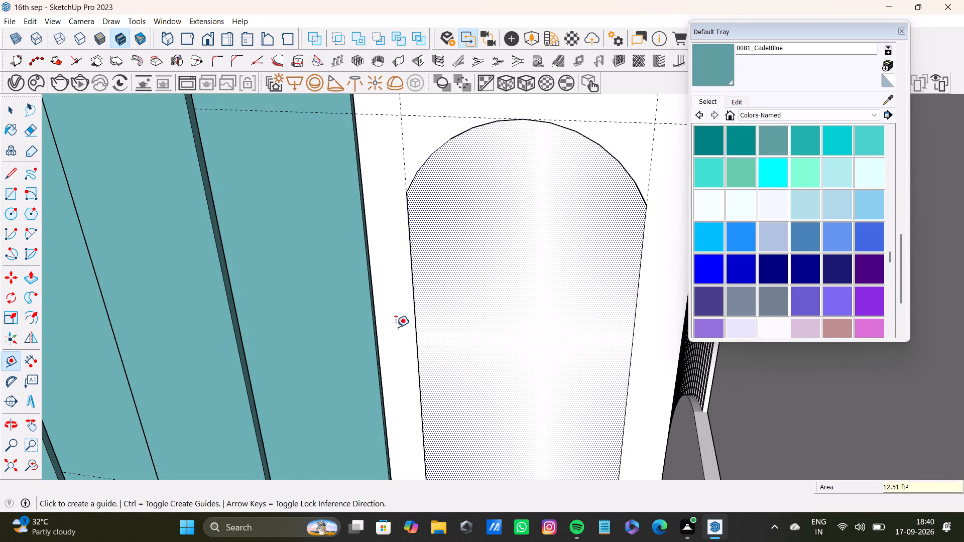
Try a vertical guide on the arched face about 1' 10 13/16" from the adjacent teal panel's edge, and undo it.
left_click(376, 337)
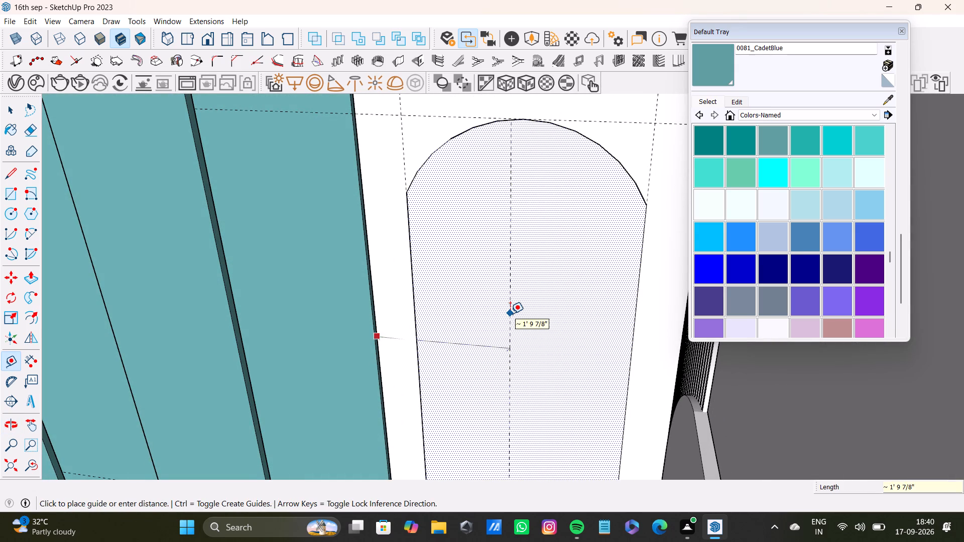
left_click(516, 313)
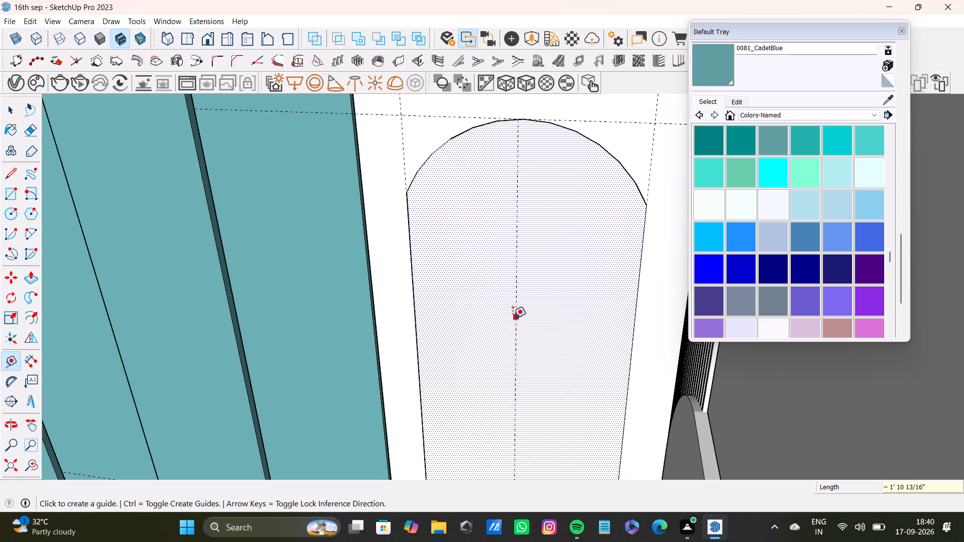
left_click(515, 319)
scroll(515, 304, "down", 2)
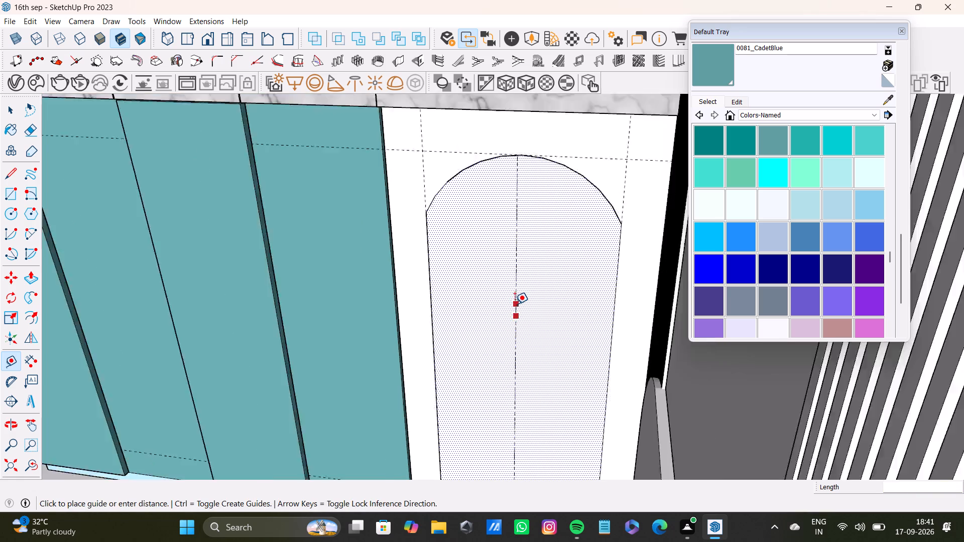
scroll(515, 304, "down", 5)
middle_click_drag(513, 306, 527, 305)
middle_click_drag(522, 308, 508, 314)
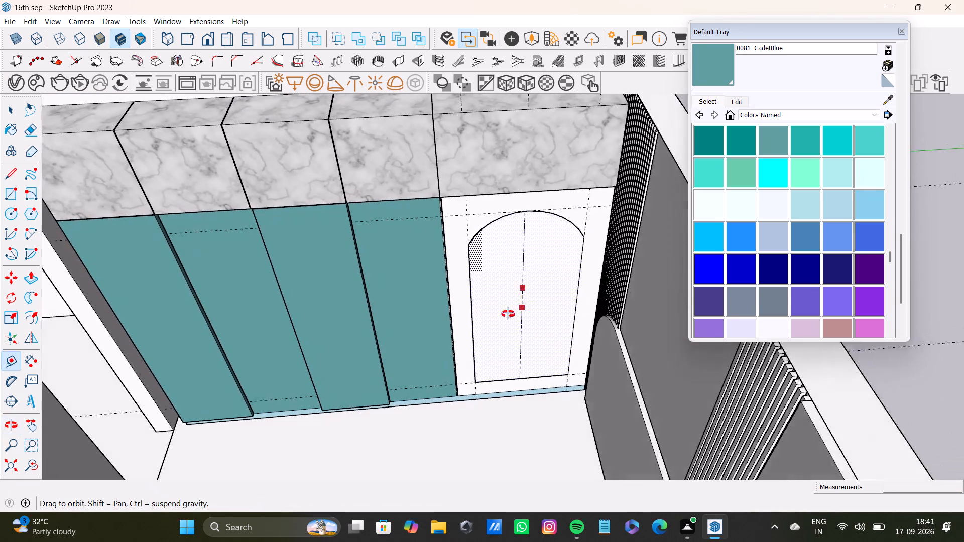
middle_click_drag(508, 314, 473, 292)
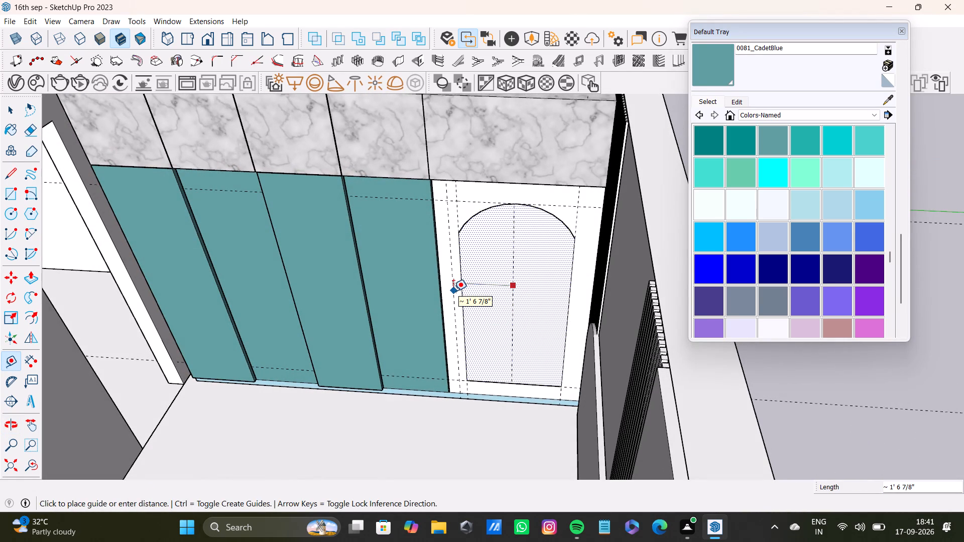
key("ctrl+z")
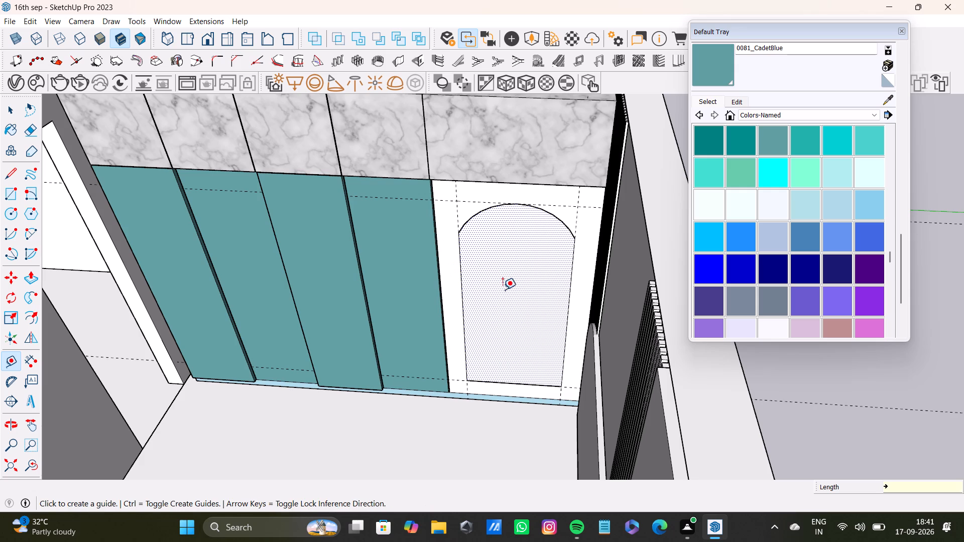
Push the arched face about 1/4" deeper into the white panel.
scroll(462, 317, "up", 6)
key("space")
left_click(501, 283)
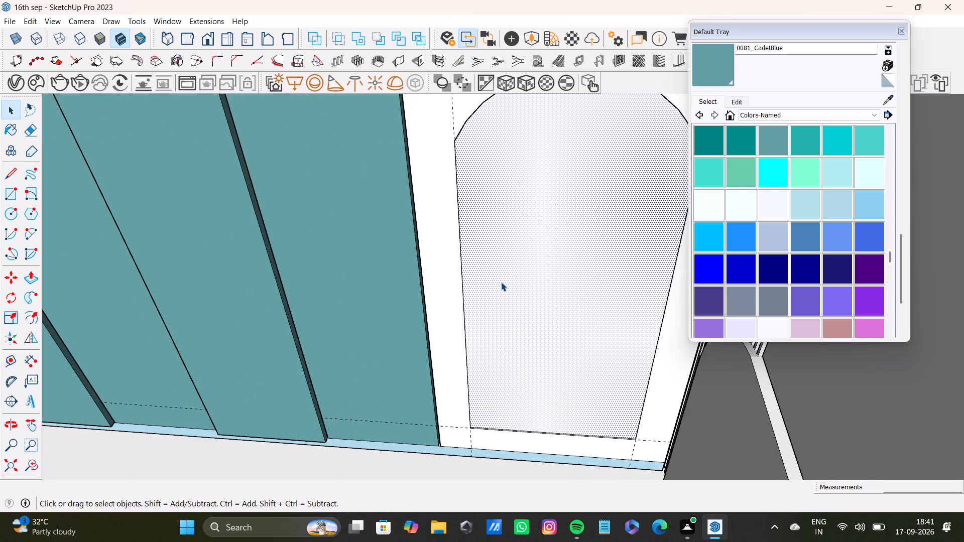
type("op")
left_click_drag(501, 282, 504, 284)
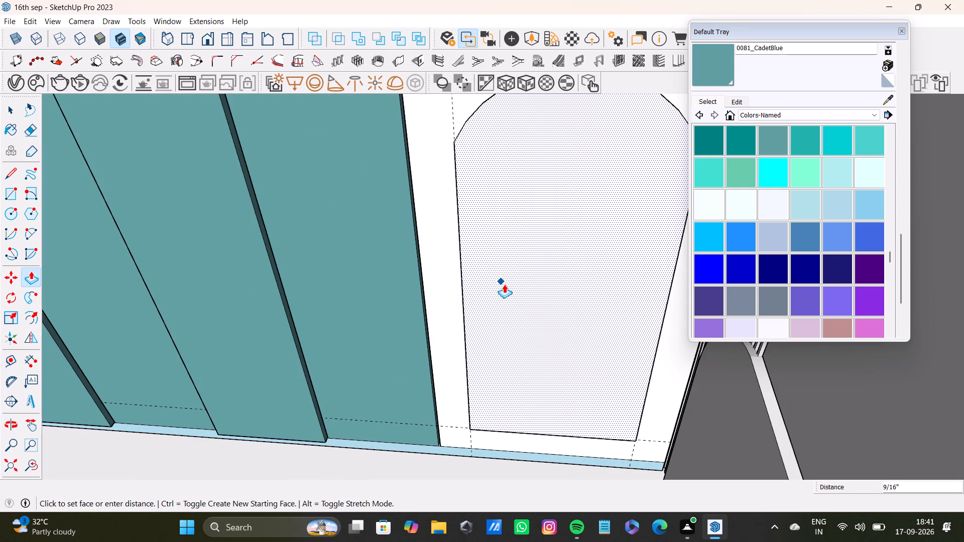
left_click_drag(504, 284, 510, 280)
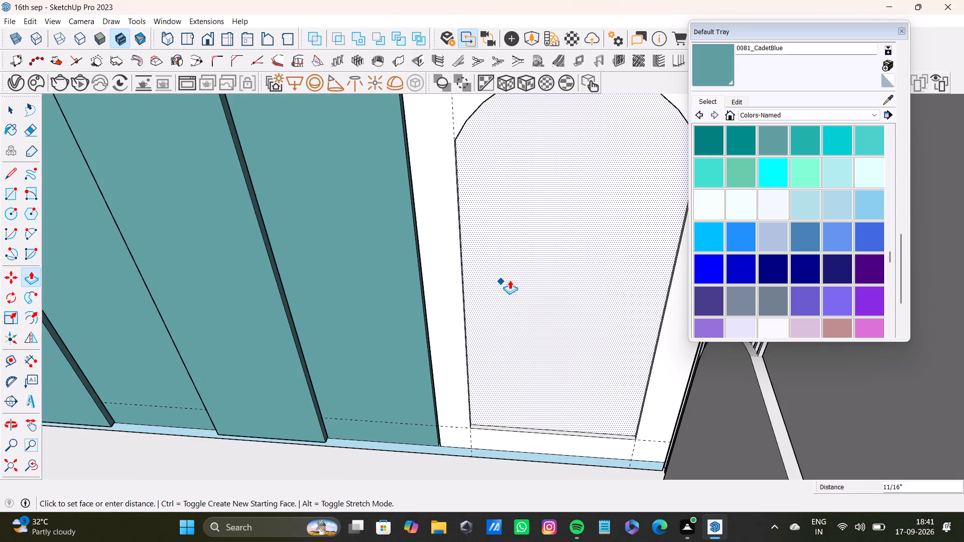
left_click_drag(510, 280, 509, 282)
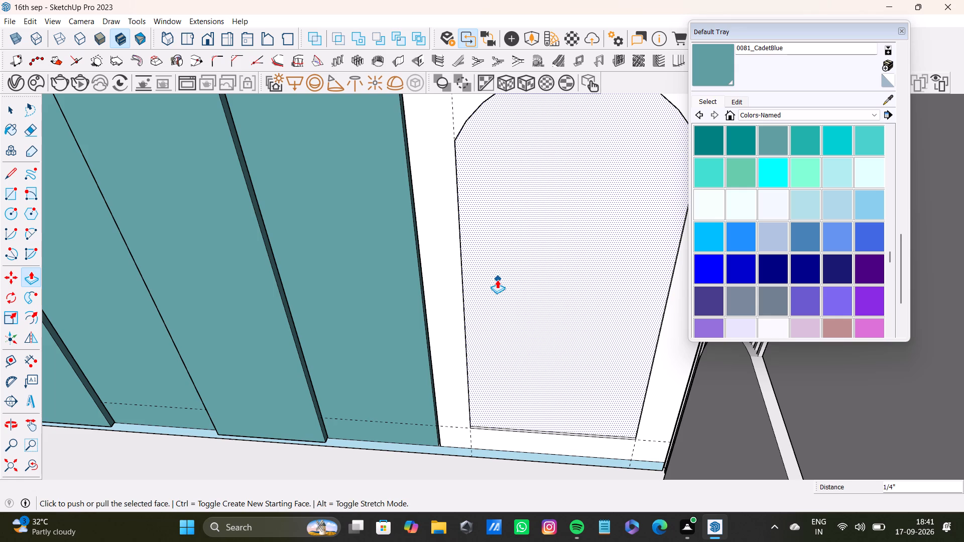
key("space")
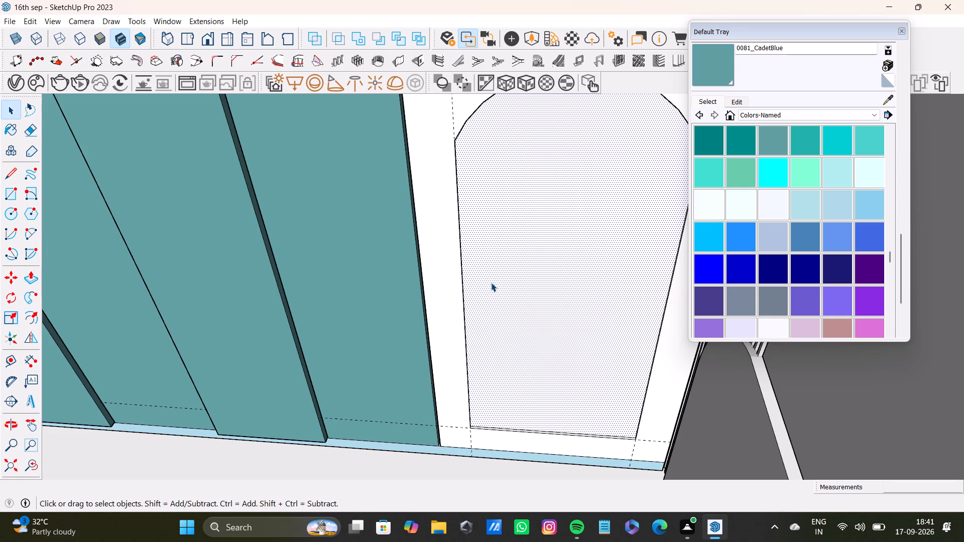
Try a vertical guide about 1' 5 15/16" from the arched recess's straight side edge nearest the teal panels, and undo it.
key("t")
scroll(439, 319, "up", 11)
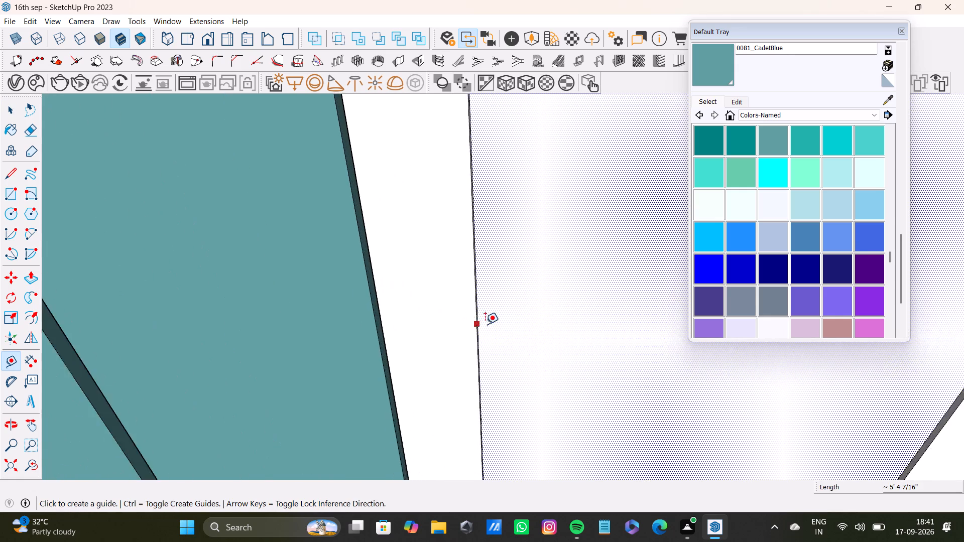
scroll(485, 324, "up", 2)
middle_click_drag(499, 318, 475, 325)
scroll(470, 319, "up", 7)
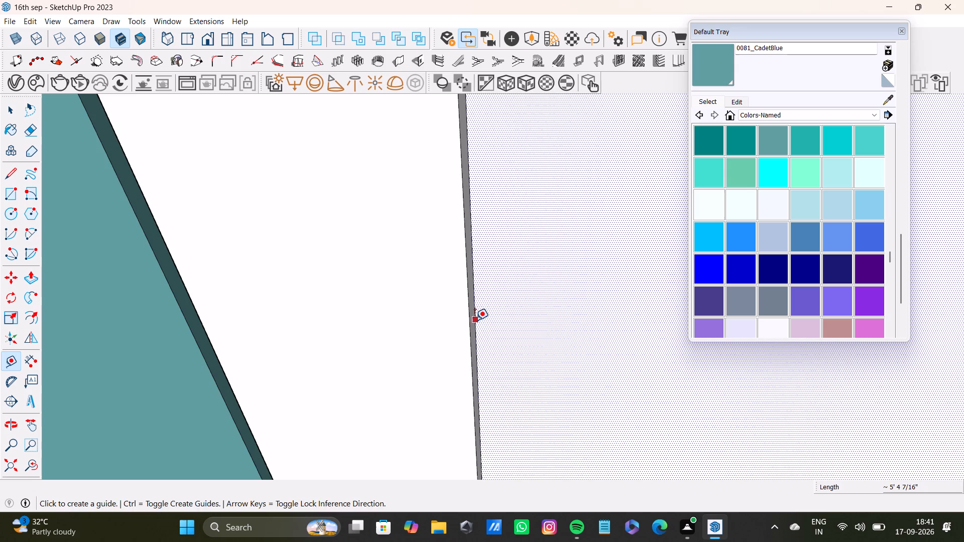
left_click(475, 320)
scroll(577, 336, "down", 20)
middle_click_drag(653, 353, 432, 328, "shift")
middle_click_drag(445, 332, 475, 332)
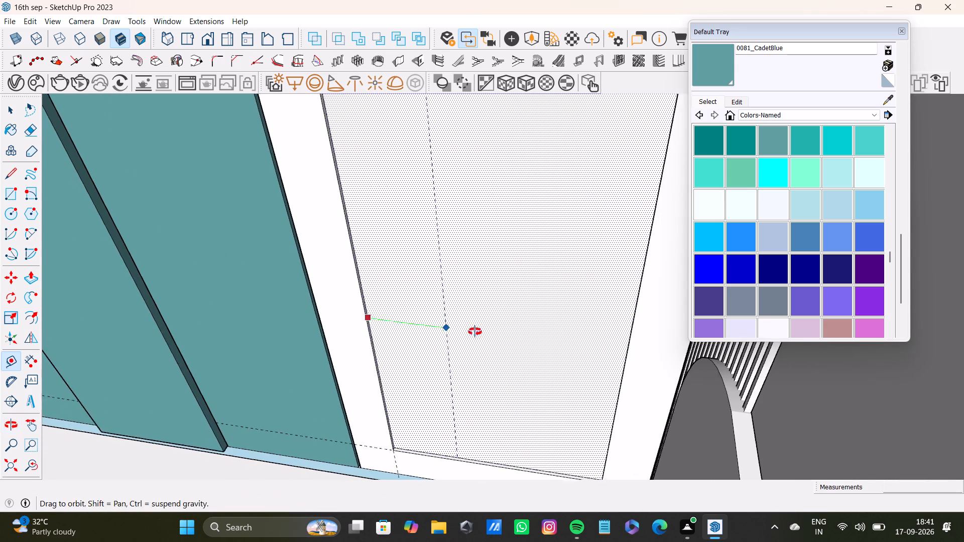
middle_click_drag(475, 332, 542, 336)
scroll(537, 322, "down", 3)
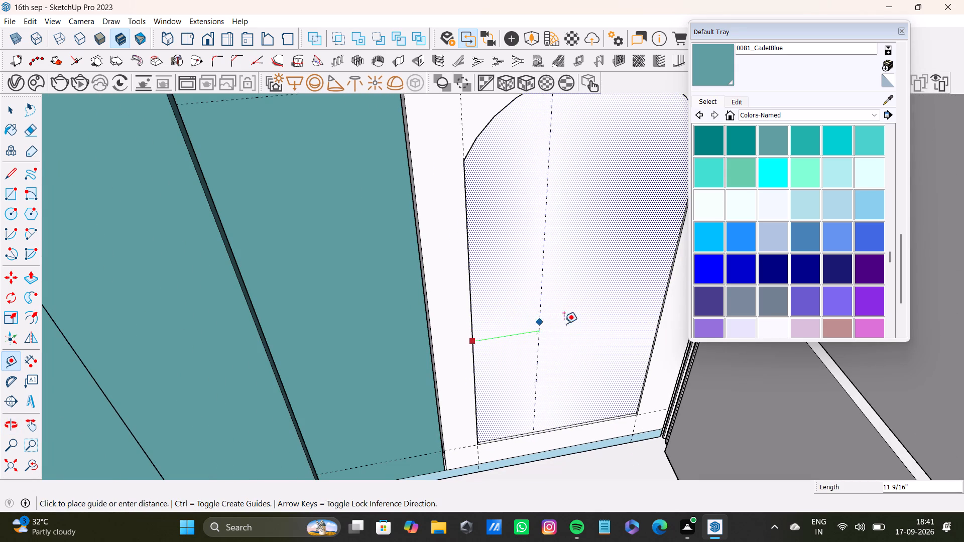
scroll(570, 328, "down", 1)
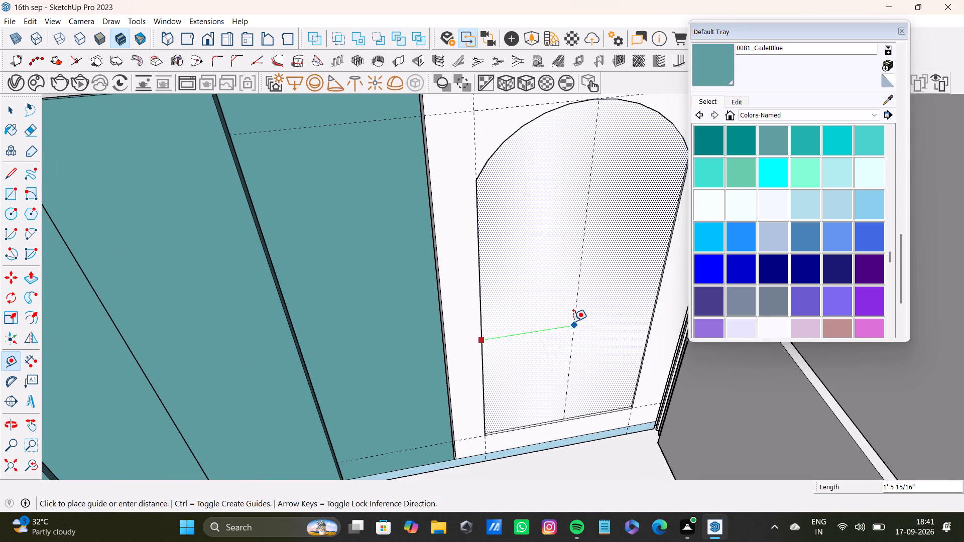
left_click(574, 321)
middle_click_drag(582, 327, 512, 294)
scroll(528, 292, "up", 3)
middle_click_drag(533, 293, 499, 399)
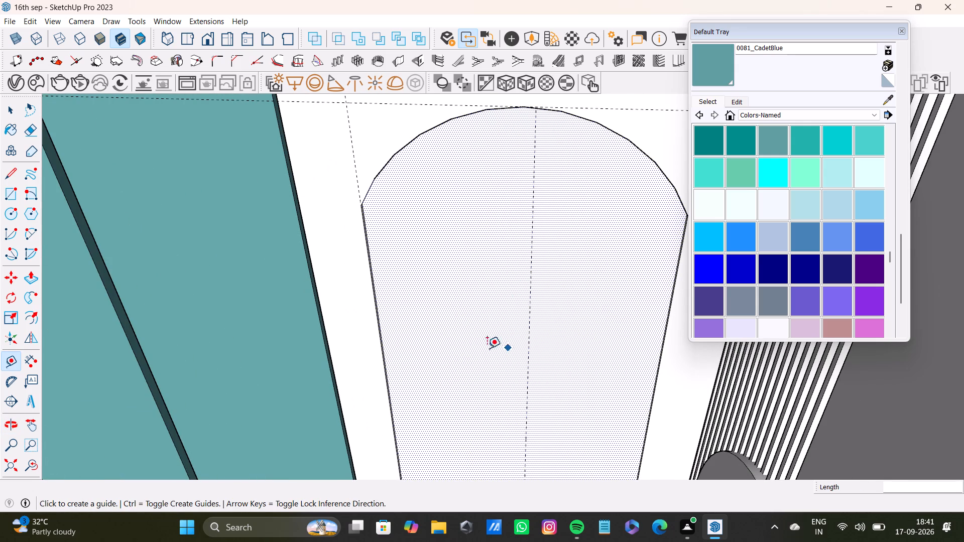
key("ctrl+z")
Place a vertical centre guide on the arched face, about 1' 5 5/16" from its straight side edge nearest the teal panels.
scroll(390, 386, "up", 8)
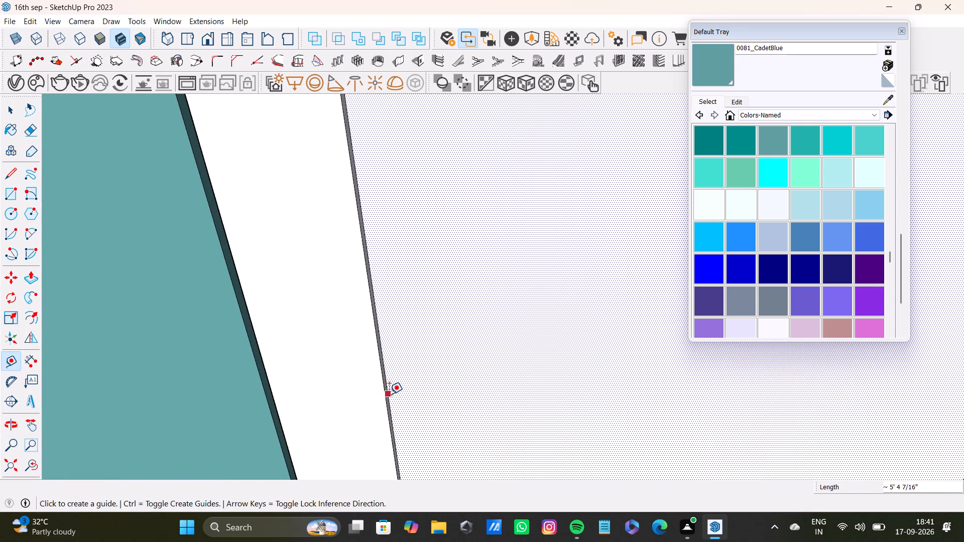
left_click(389, 394)
scroll(559, 395, "down", 14)
middle_click_drag(592, 393, 539, 269, "shift")
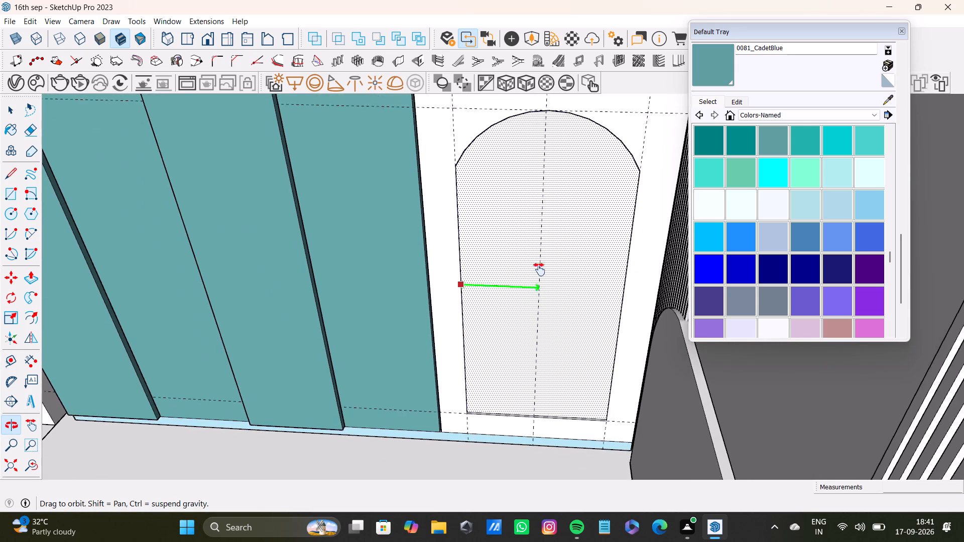
middle_click_drag(539, 269, 538, 277, "shift")
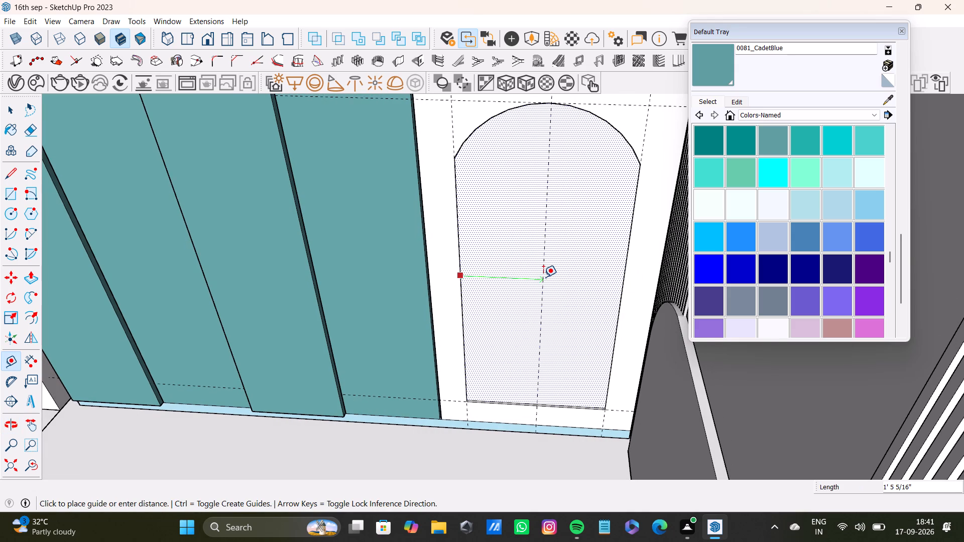
left_click(543, 277)
Add a closely spaced parallel guide on each side of the arched face's centre guide, the first about 3/8" away.
left_click(543, 279)
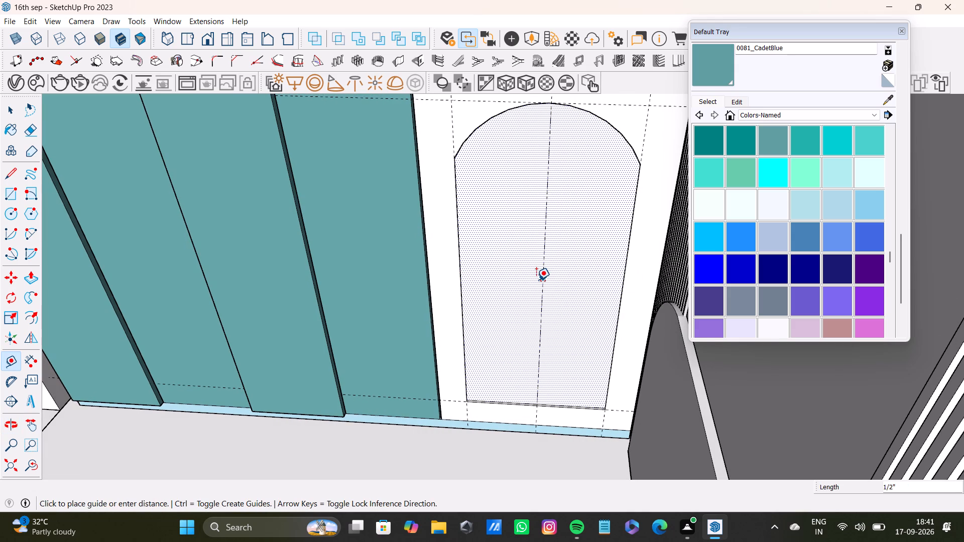
scroll(534, 280, "up", 12)
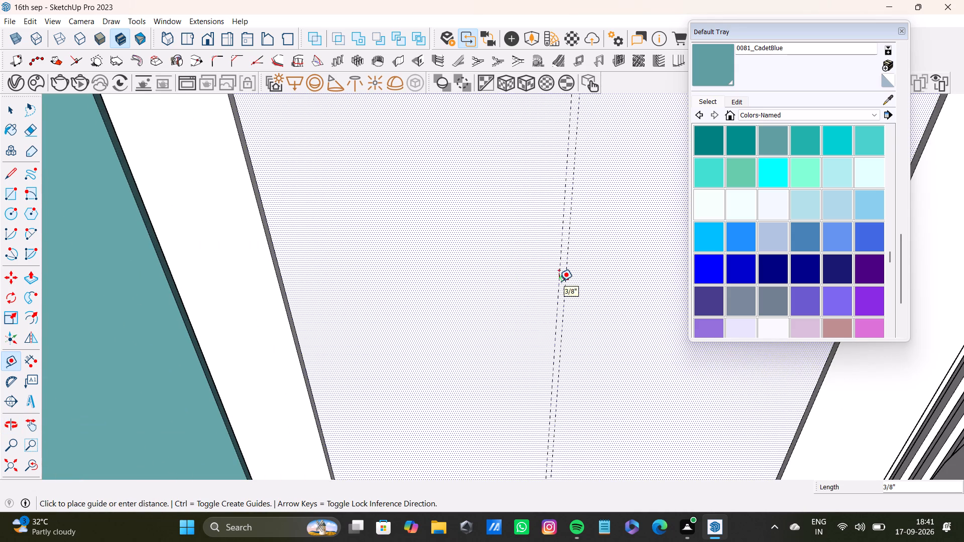
left_click(559, 281)
left_click(563, 281)
left_click(574, 281)
key("space")
scroll(559, 283, "down", 6)
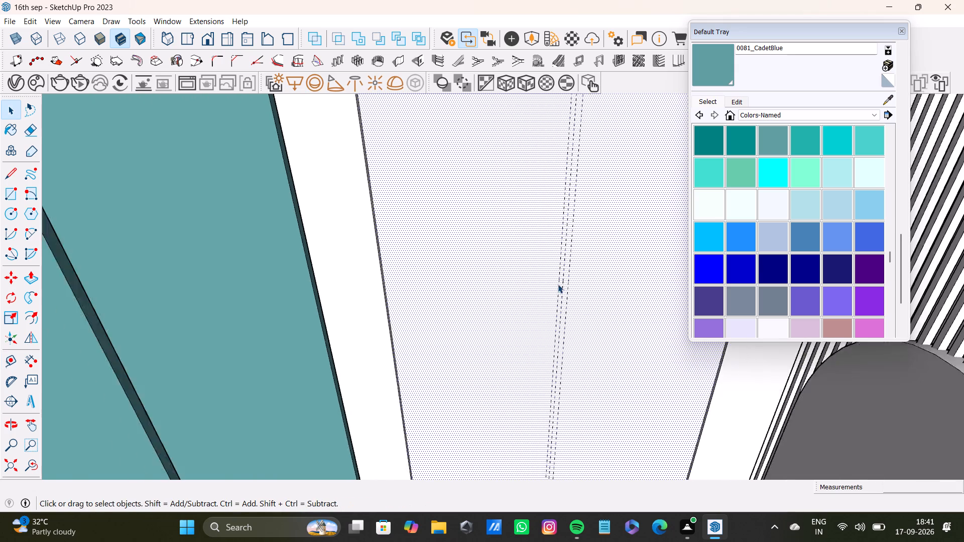
scroll(558, 284, "down", 8)
middle_click_drag(567, 225, 538, 334, "shift")
scroll(539, 247, "up", 16)
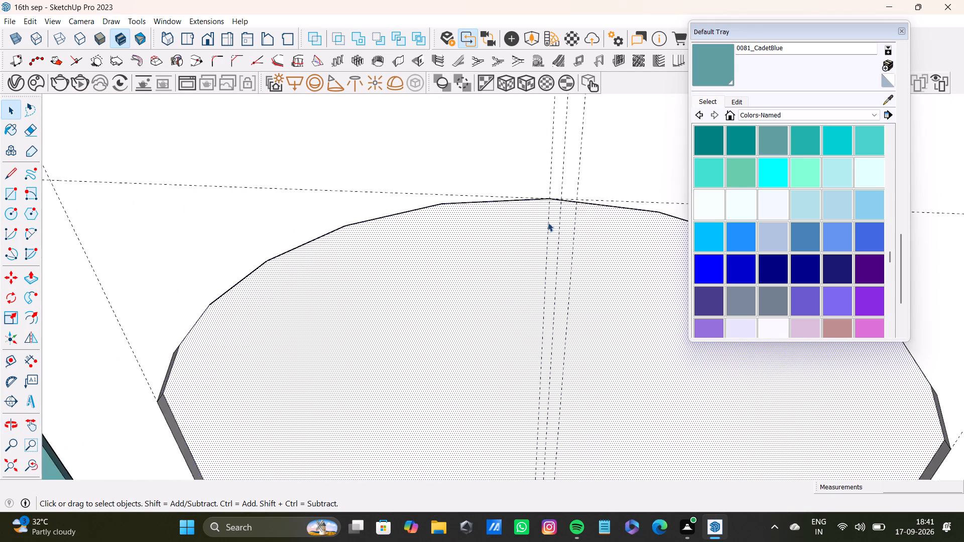
Delete the middle of the three closely spaced vertical guides on the arched face.
scroll(548, 222, "up", 8)
left_click(570, 214)
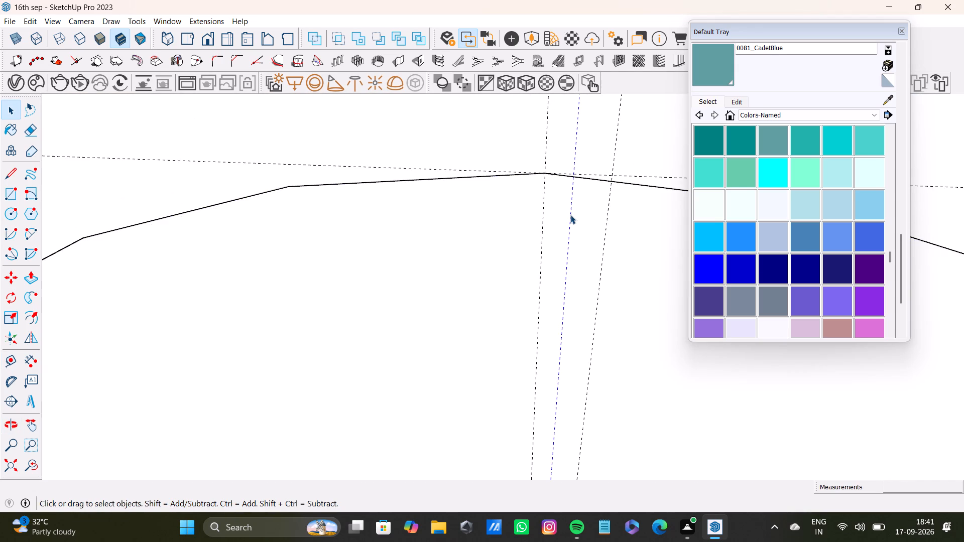
key("Delete")
Draw a narrow rectangle about 6' 2 3/4" by 7/8" between the two remaining guides, from the arch's peak down towards its bottom edge.
scroll(534, 226, "down", 17)
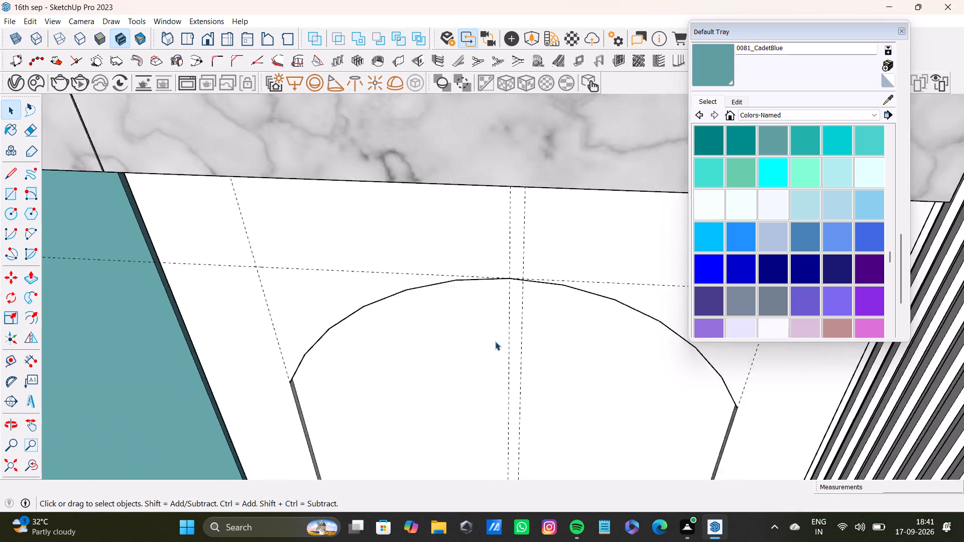
scroll(495, 341, "down", 2)
middle_click_drag(499, 355, 520, 254, "shift")
key("r")
scroll(521, 207, "up", 4)
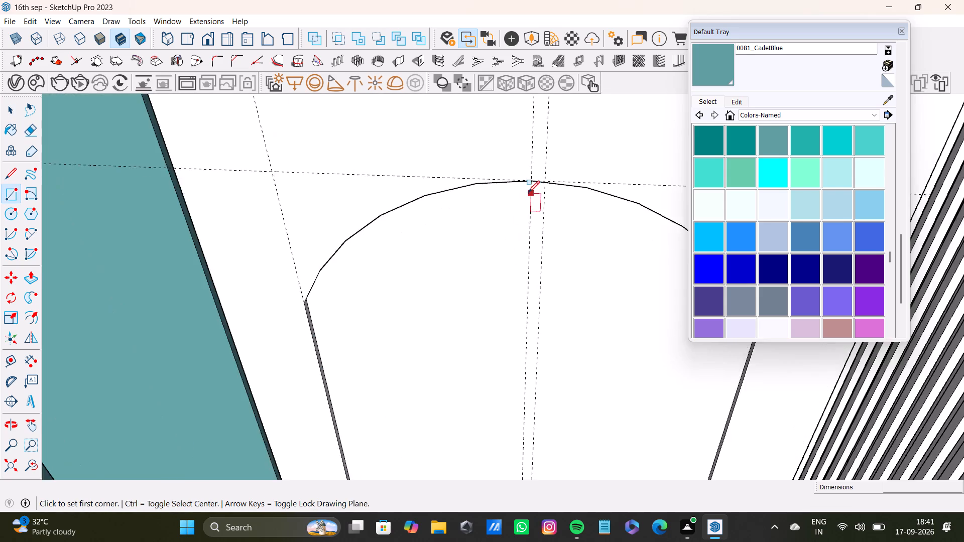
scroll(528, 192, "up", 15)
left_click(545, 150)
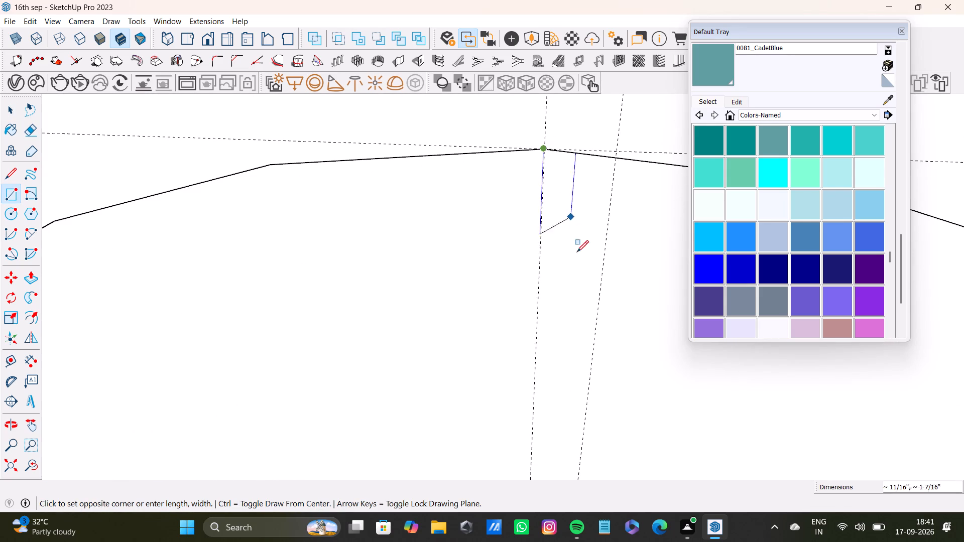
scroll(591, 374, "down", 11)
middle_click_drag(582, 427, 601, 177, "shift")
scroll(569, 382, "down", 3)
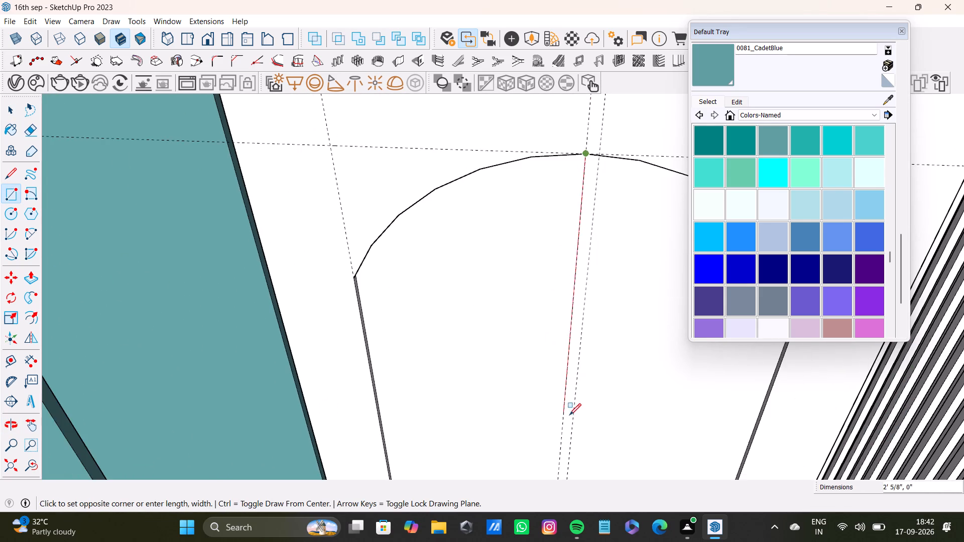
middle_click_drag(570, 414, 577, 44, "shift")
scroll(561, 415, "up", 4)
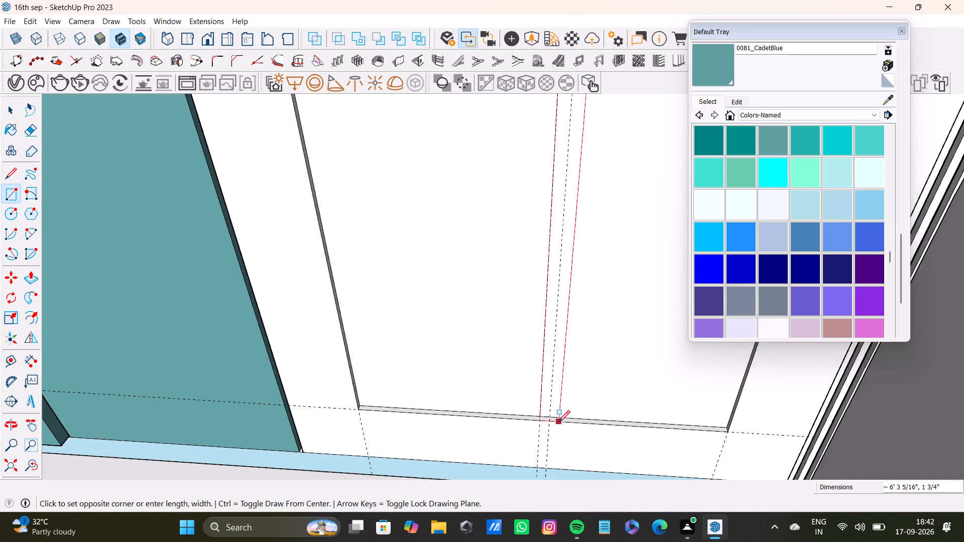
scroll(558, 422, "up", 9)
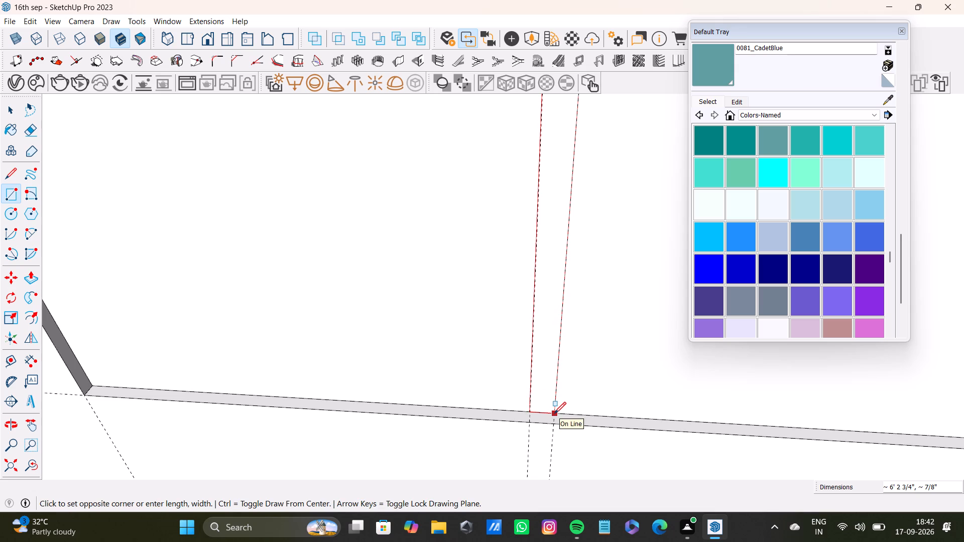
left_click(554, 414)
key("space")
Push the narrow centre strip of the arch inward by 1/8".
scroll(543, 391, "down", 6)
middle_click_drag(551, 385, 550, 470)
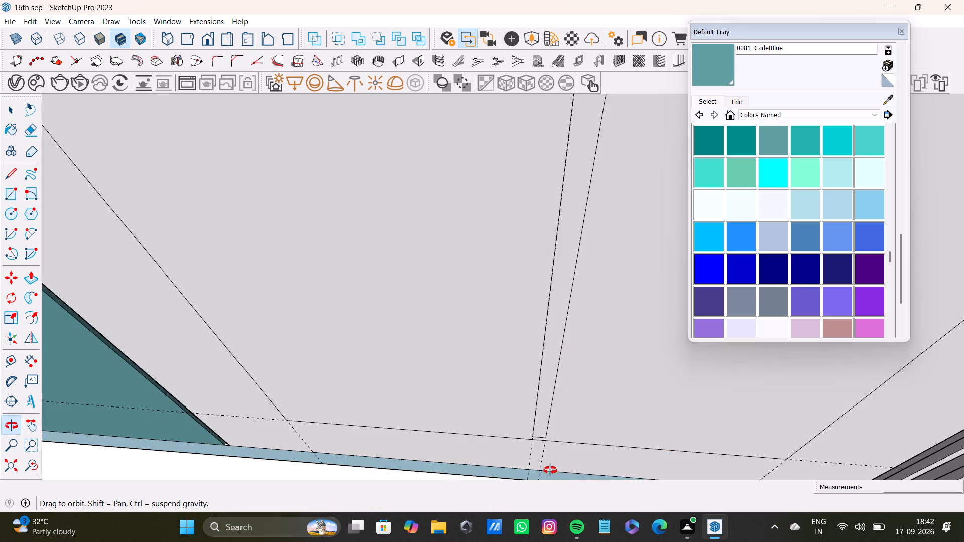
middle_click_drag(550, 470, 560, 294)
scroll(538, 339, "up", 8)
left_click(568, 311)
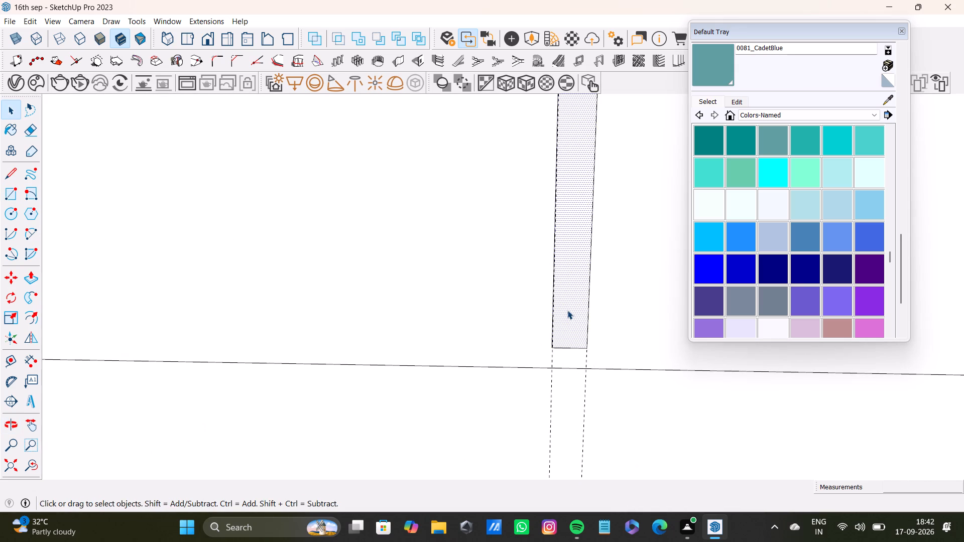
key("p")
left_click(567, 310)
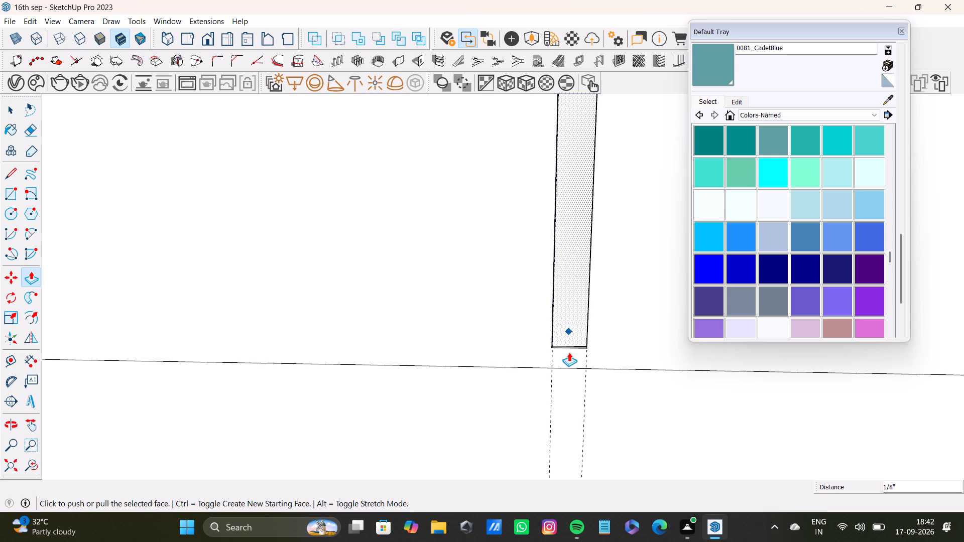
key("space")
Extend the lower end of the recessed centre strip down to the arch's bottom edge.
scroll(570, 342, "up", 1)
middle_click_drag(570, 342, 564, 396)
scroll(540, 338, "up", 6)
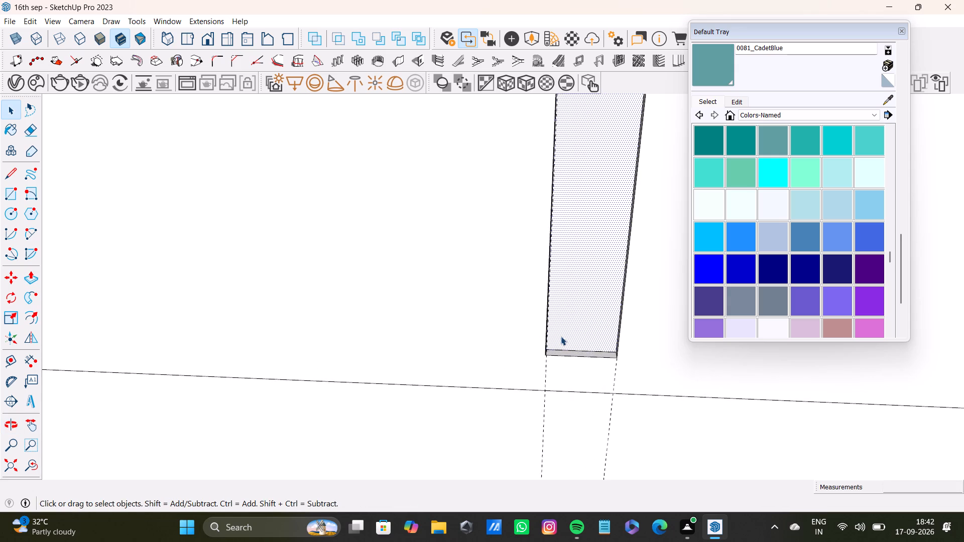
scroll(561, 336, "up", 4)
middle_click_drag(590, 362, 547, 424)
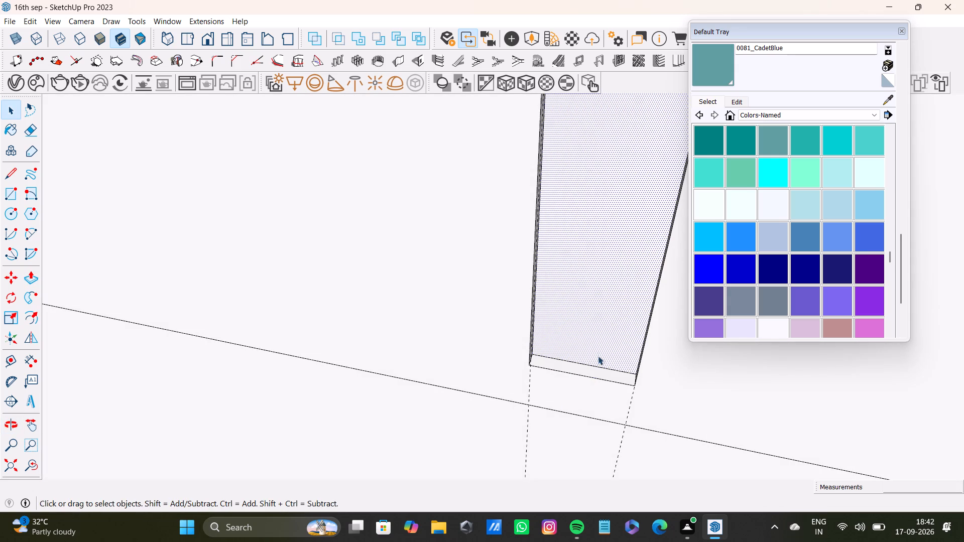
left_click(599, 372)
key("p")
left_click_drag(599, 372, 584, 402)
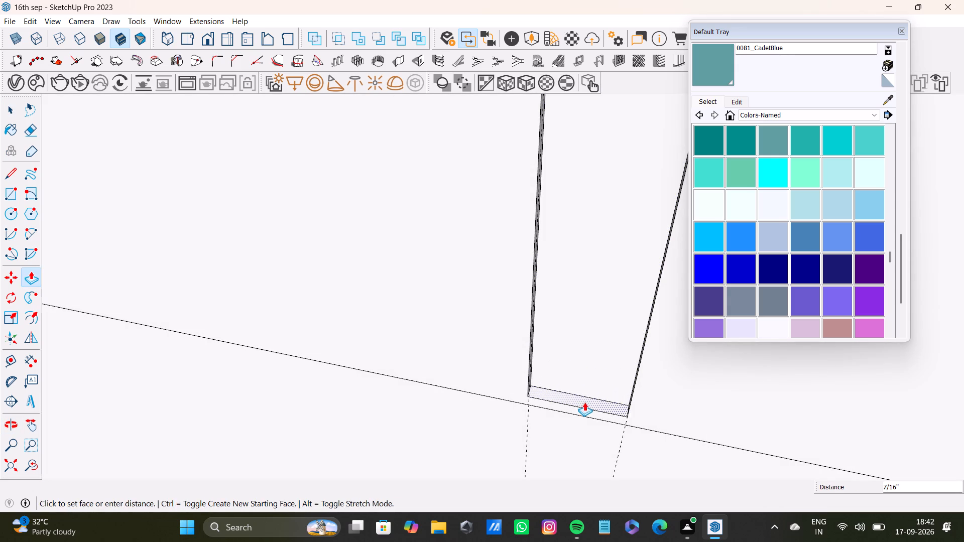
left_click_drag(584, 402, 584, 409)
key("space")
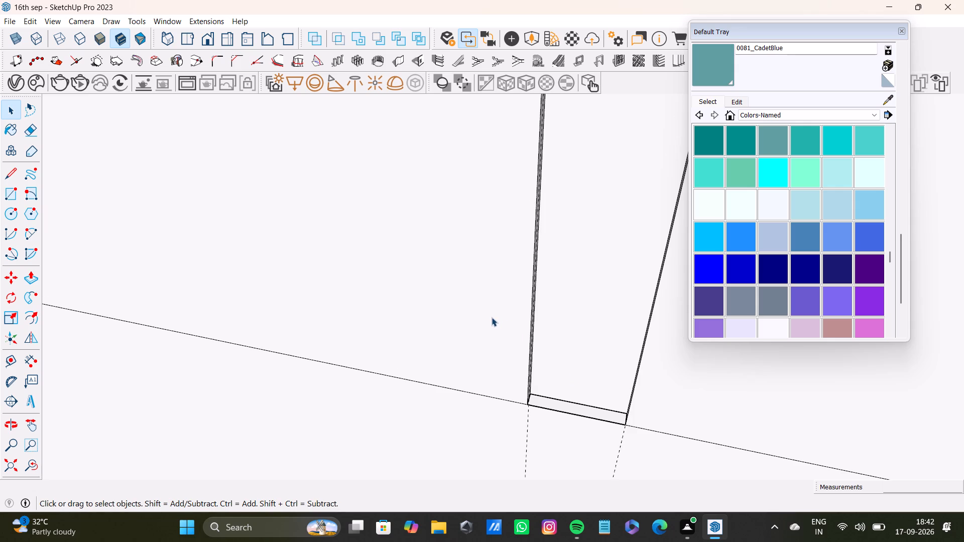
Pull both arch halves beside the centre strip outward from the panel, matching the second half to the first.
scroll(492, 317, "down", 9)
middle_click_drag(488, 317, 616, 391)
scroll(572, 348, "down", 15)
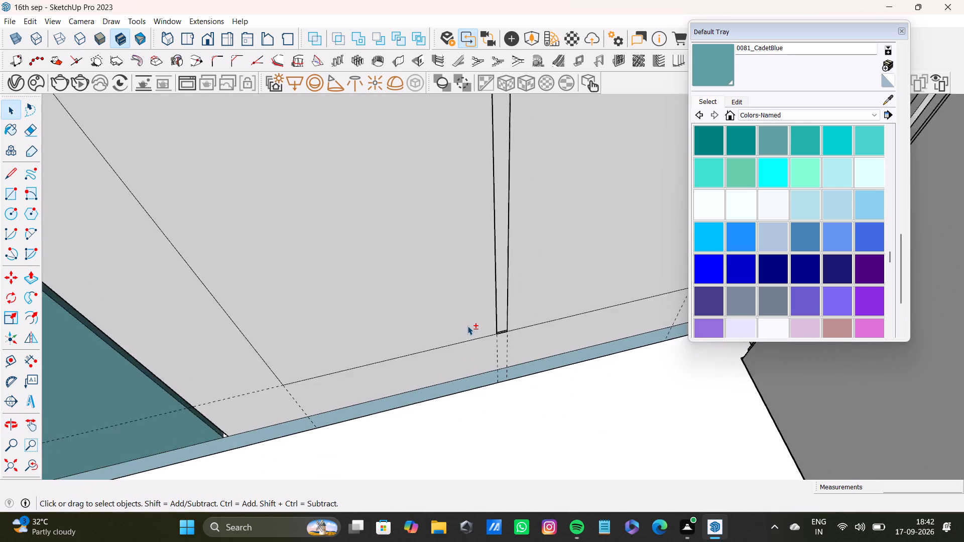
scroll(467, 326, "down", 19)
middle_click_drag(469, 321, 470, 366, "shift")
scroll(483, 295, "up", 10)
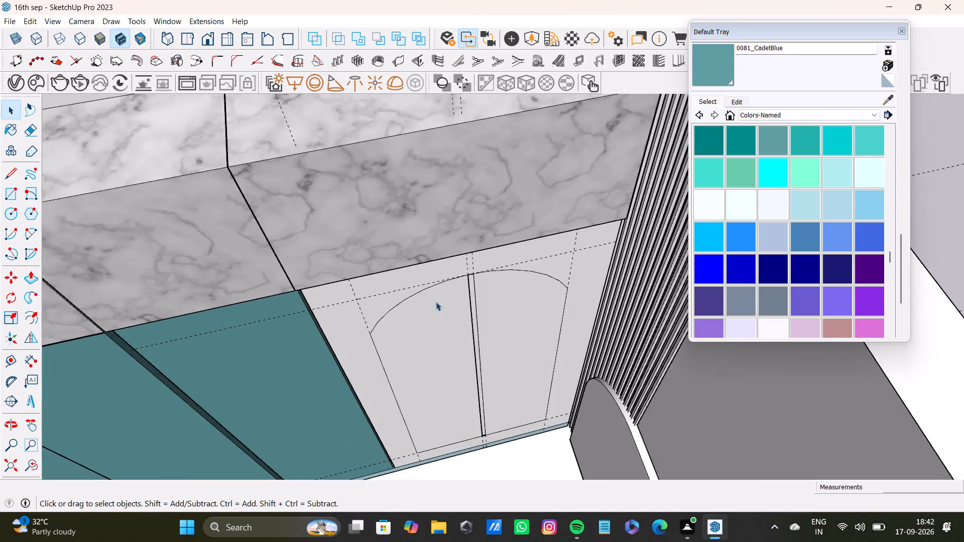
scroll(436, 302, "up", 2)
middle_click_drag(471, 299, 400, 283)
left_click(424, 294)
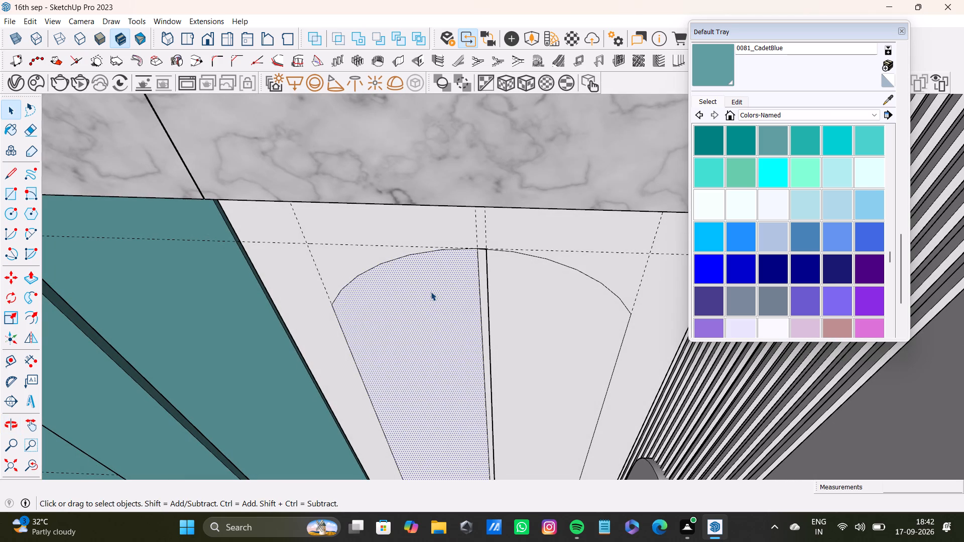
key("p")
left_click(431, 291)
key("space")
left_click(536, 308)
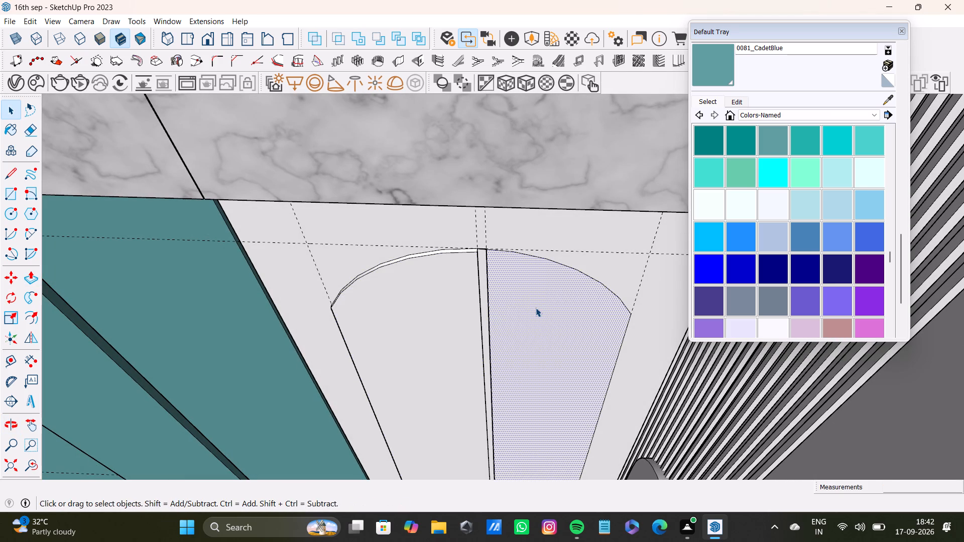
key("p")
left_click_drag(524, 299, 454, 295)
key("space")
Paint the panel face surrounding the arch with 0095_LightBlue, sampled from the strip along the wardrobe's base.
scroll(454, 298, "down", 9)
middle_click_drag(489, 314, 722, 324)
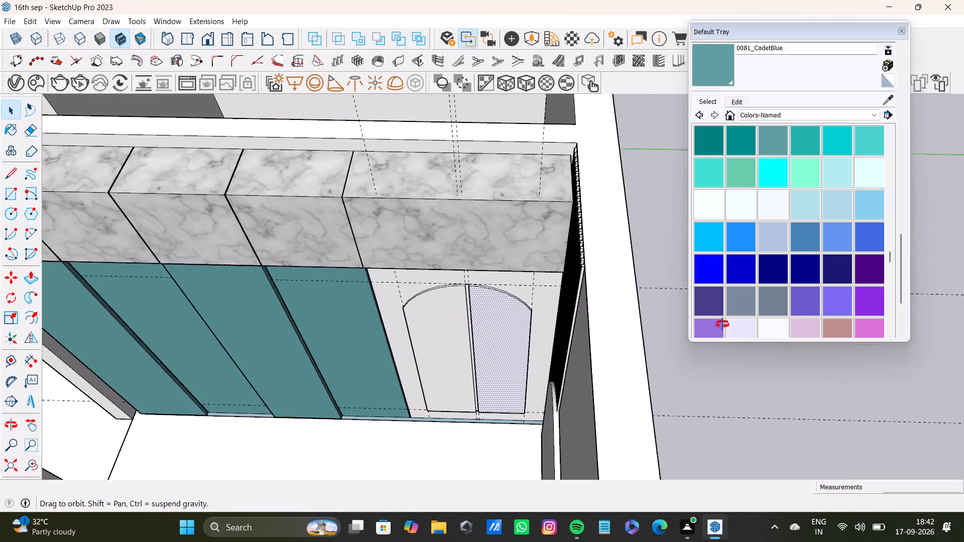
middle_click_drag(722, 324, 460, 352)
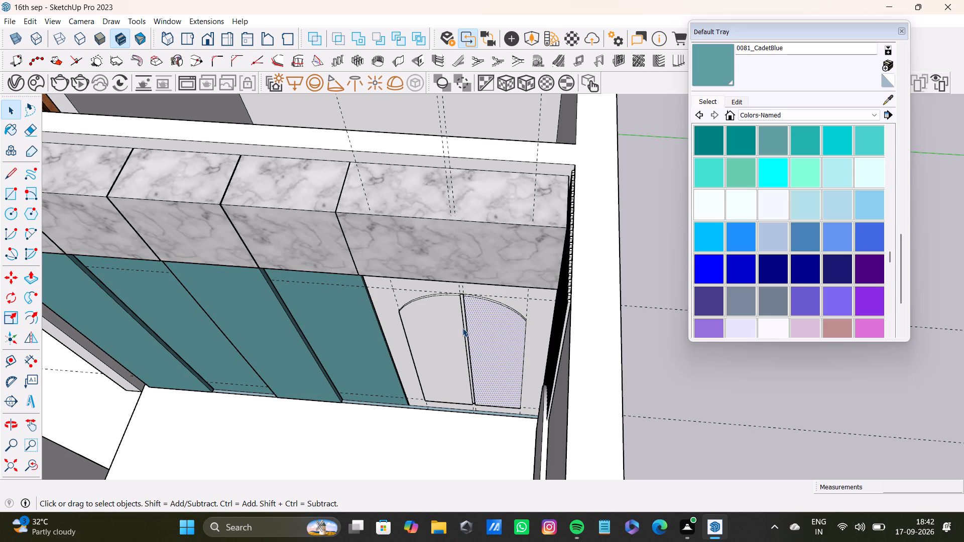
scroll(398, 323, "up", 8)
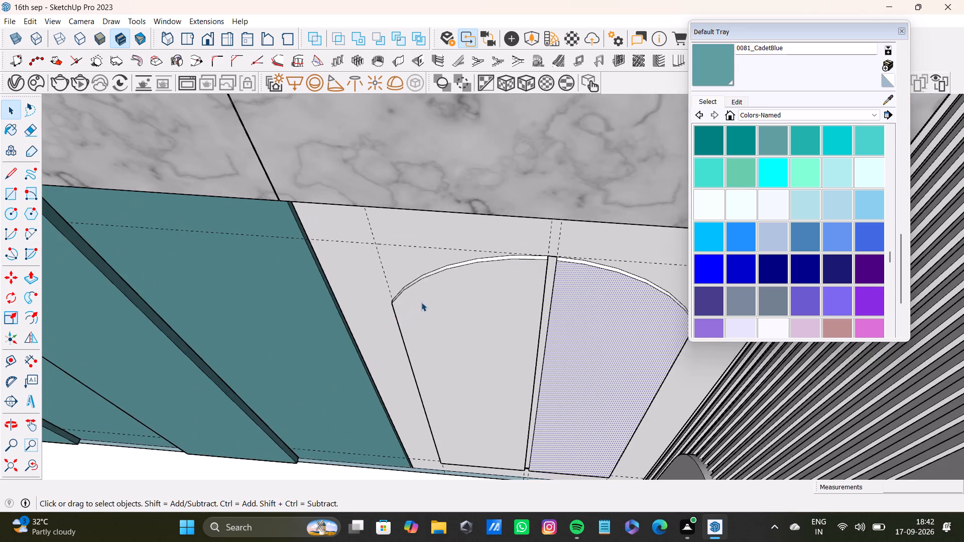
middle_click_drag(423, 302, 430, 220)
key("space")
left_click(473, 142)
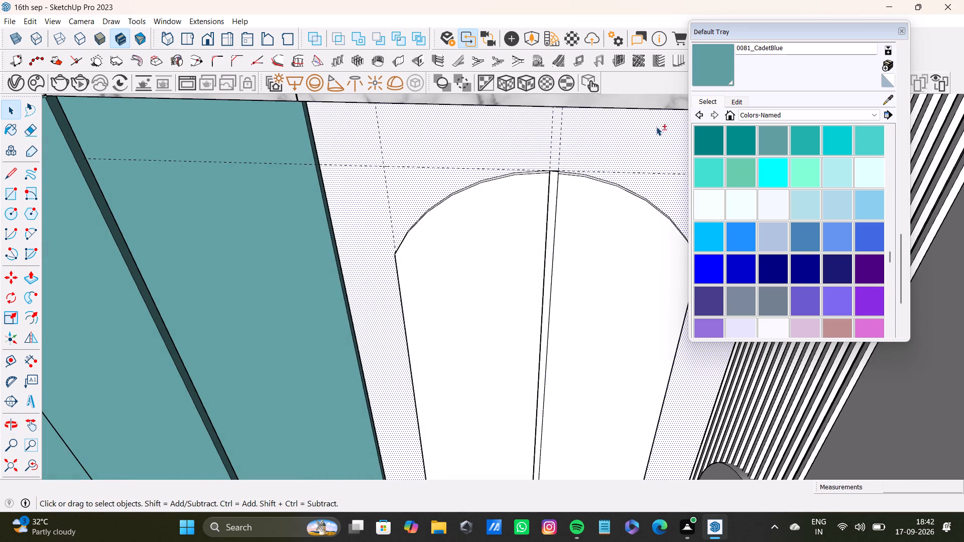
scroll(630, 143, "down", 4, "shift")
middle_click_drag(609, 156, 519, 143, "shift")
scroll(535, 288, "down", 4, "shift")
middle_click_drag(520, 321, 526, 322, "shift")
left_click(885, 101, "shift")
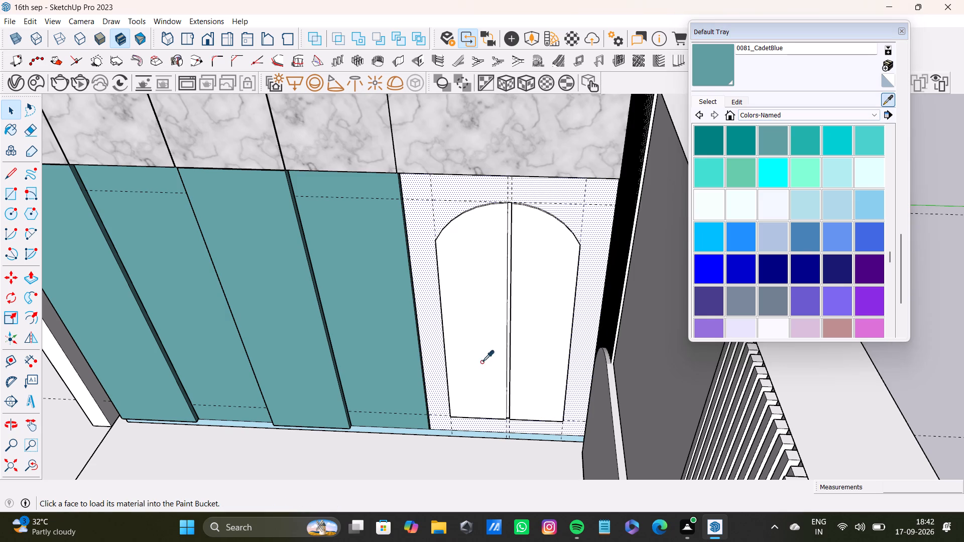
scroll(523, 424, "up", 8, "shift")
left_click(435, 432, "shift")
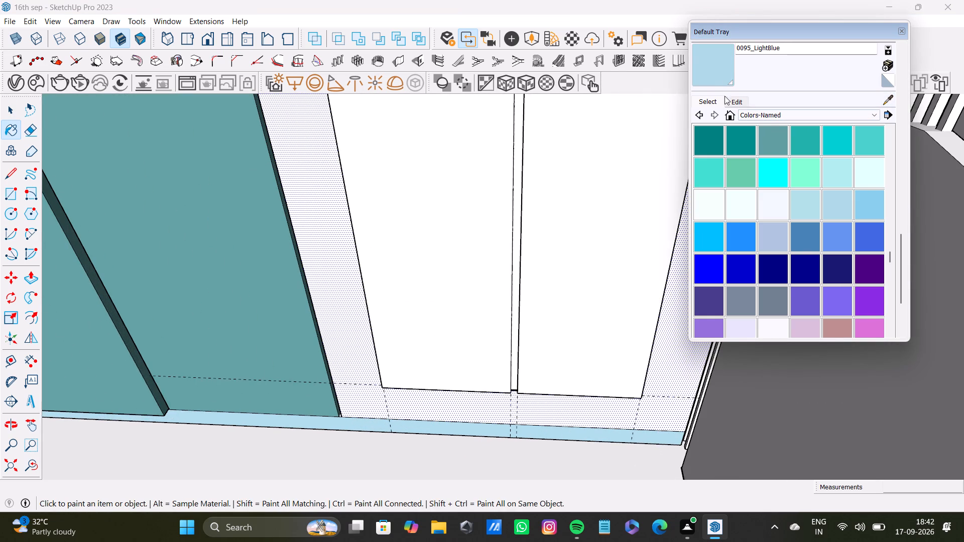
left_click(710, 70, "shift")
left_click(331, 222, "shift")
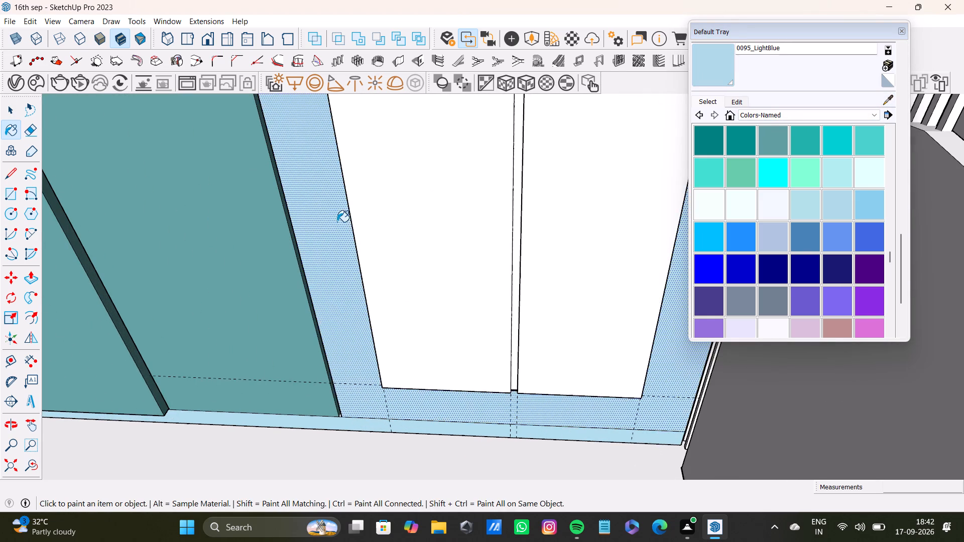
Load Translucent Glass Gray from the Glass and Mirrors collection as the current paint material.
scroll(380, 330, "down", 13)
middle_click_drag(379, 332, 418, 387)
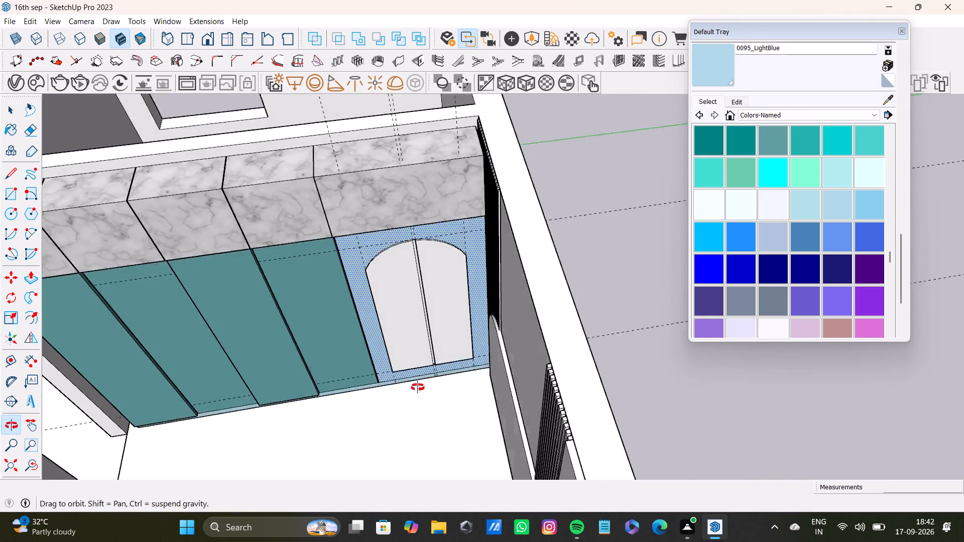
middle_click_drag(418, 387, 413, 415)
key("space")
left_click(825, 116)
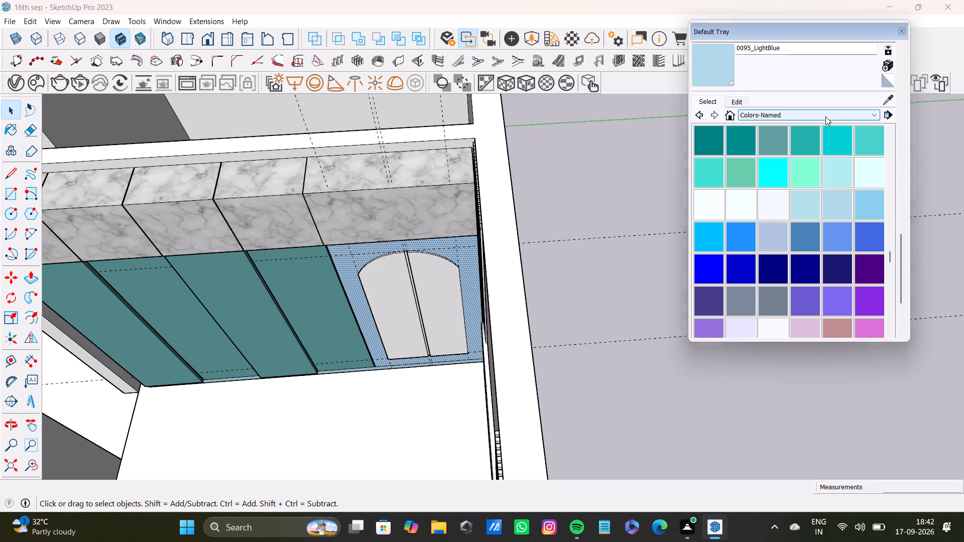
scroll(779, 201, "down", 2)
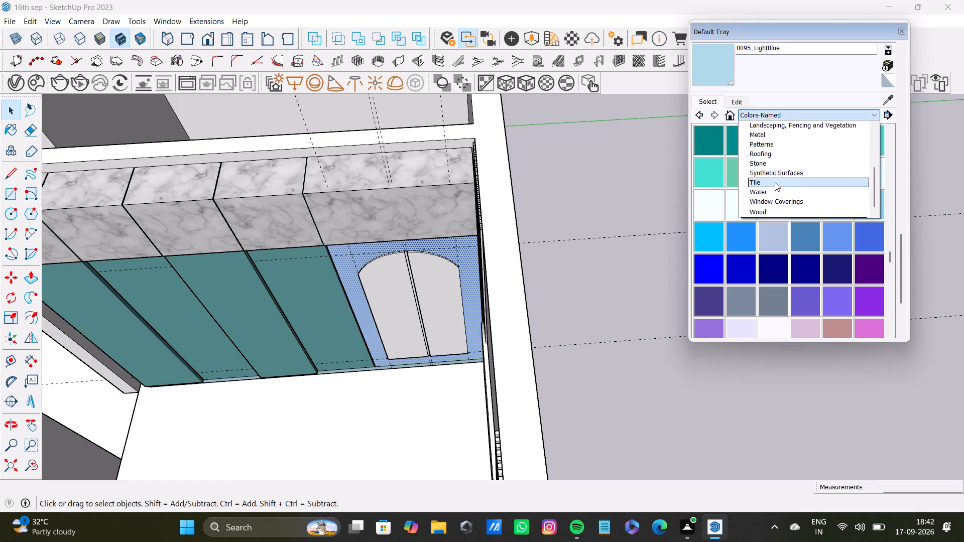
scroll(775, 182, "up", 1)
left_click(779, 147)
key("space")
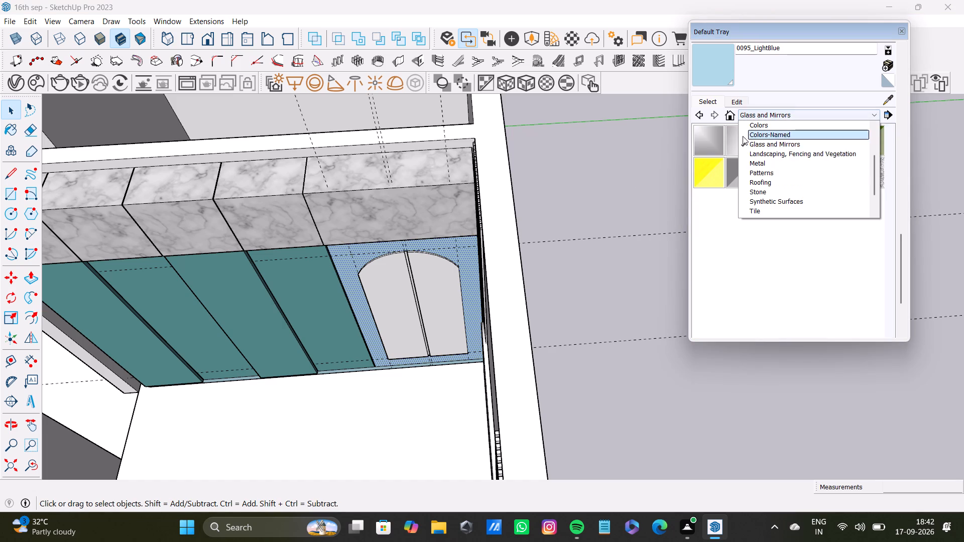
left_click(720, 235)
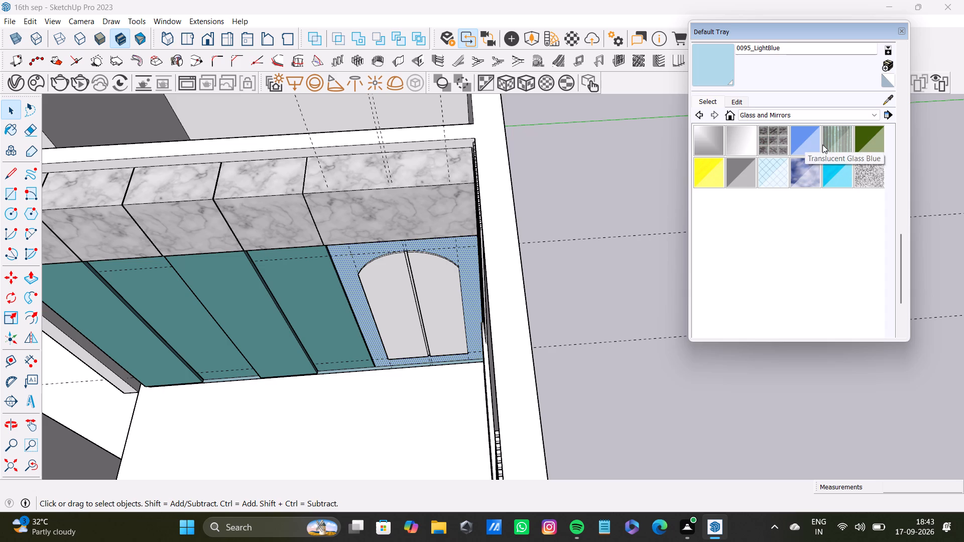
left_click(743, 175)
key("space")
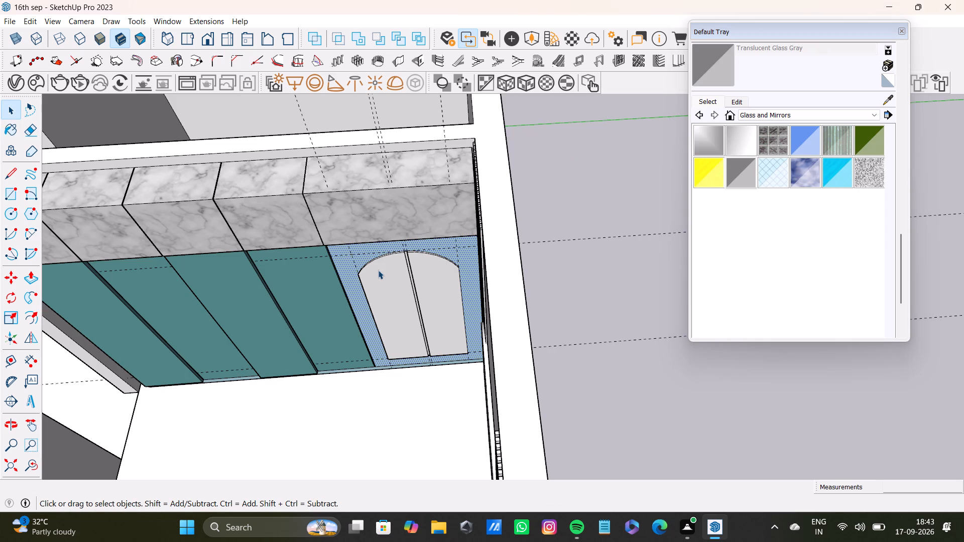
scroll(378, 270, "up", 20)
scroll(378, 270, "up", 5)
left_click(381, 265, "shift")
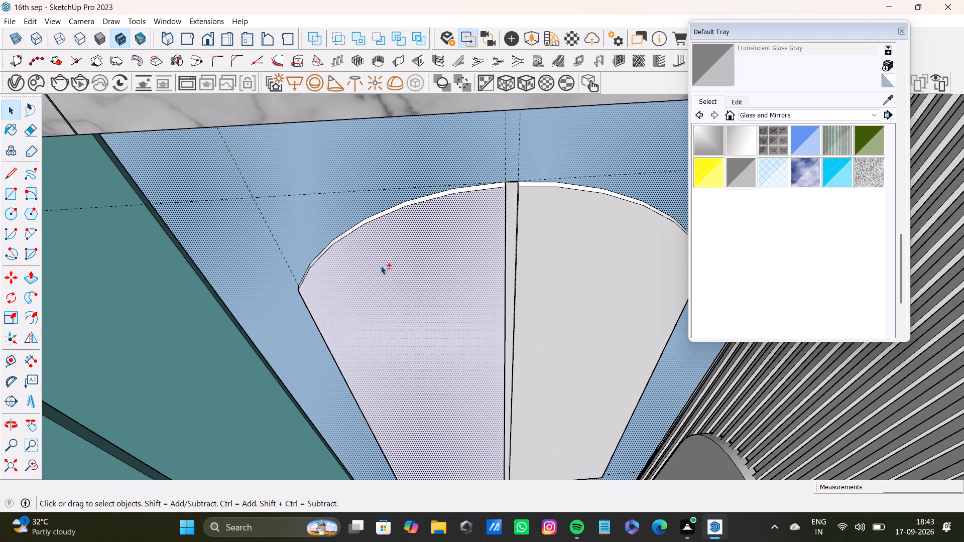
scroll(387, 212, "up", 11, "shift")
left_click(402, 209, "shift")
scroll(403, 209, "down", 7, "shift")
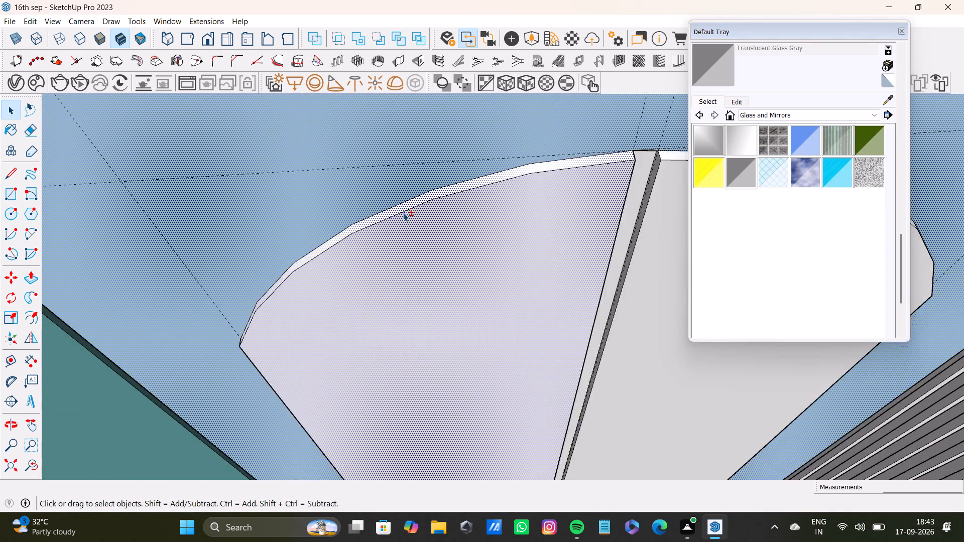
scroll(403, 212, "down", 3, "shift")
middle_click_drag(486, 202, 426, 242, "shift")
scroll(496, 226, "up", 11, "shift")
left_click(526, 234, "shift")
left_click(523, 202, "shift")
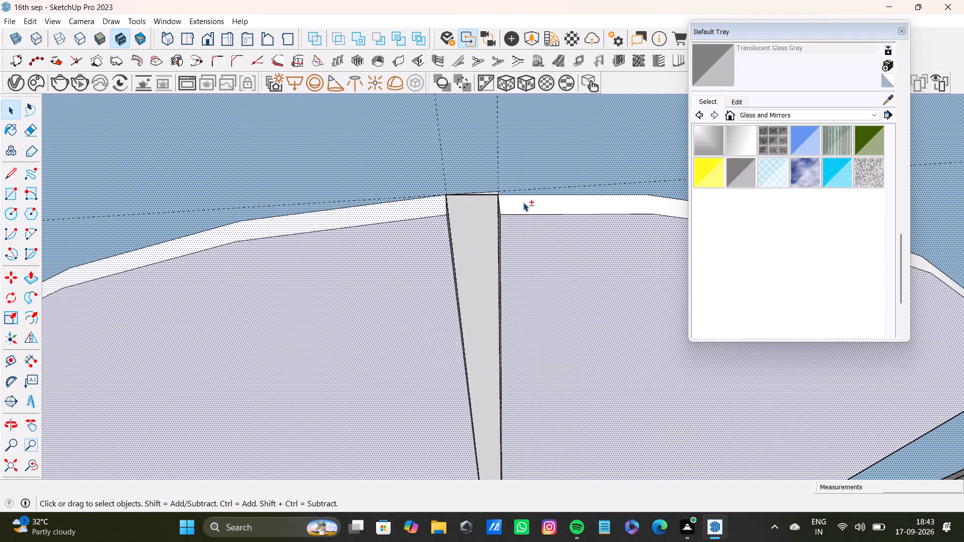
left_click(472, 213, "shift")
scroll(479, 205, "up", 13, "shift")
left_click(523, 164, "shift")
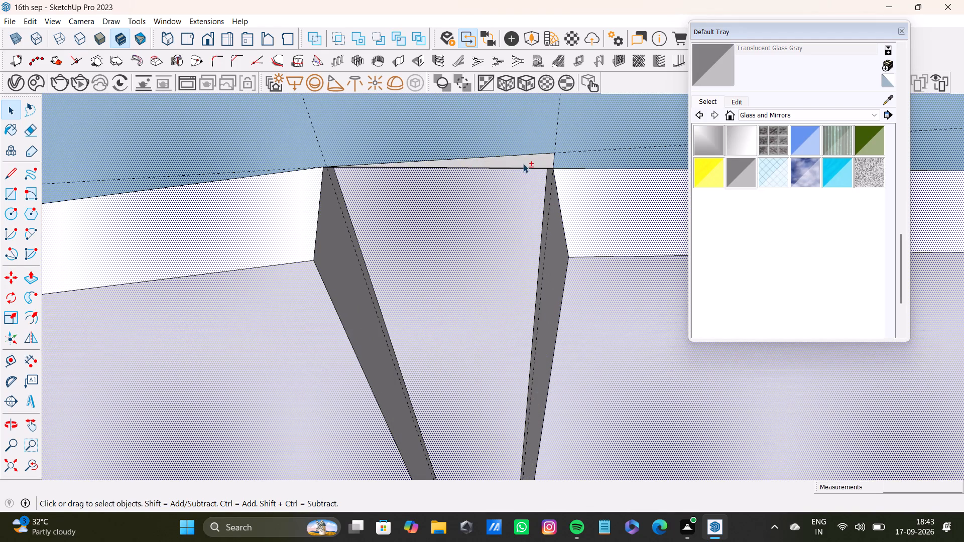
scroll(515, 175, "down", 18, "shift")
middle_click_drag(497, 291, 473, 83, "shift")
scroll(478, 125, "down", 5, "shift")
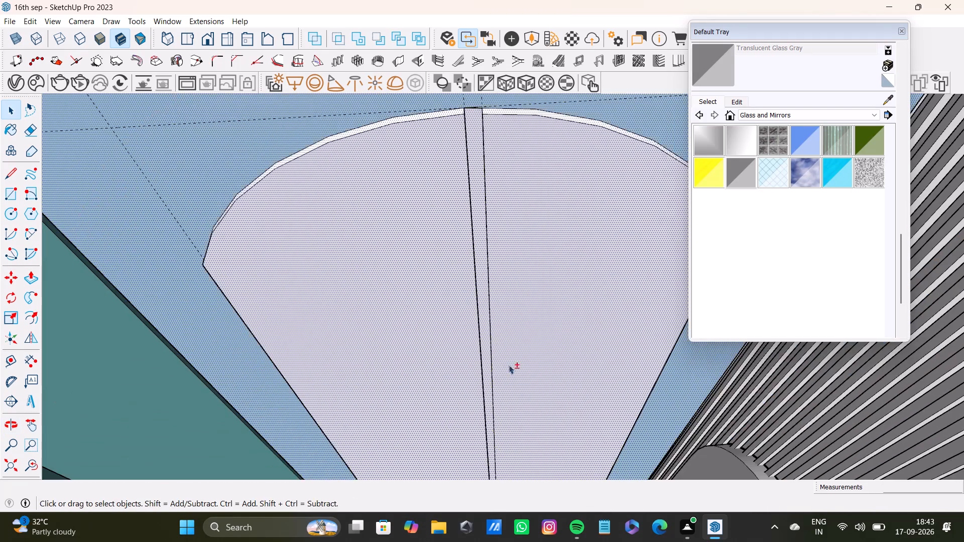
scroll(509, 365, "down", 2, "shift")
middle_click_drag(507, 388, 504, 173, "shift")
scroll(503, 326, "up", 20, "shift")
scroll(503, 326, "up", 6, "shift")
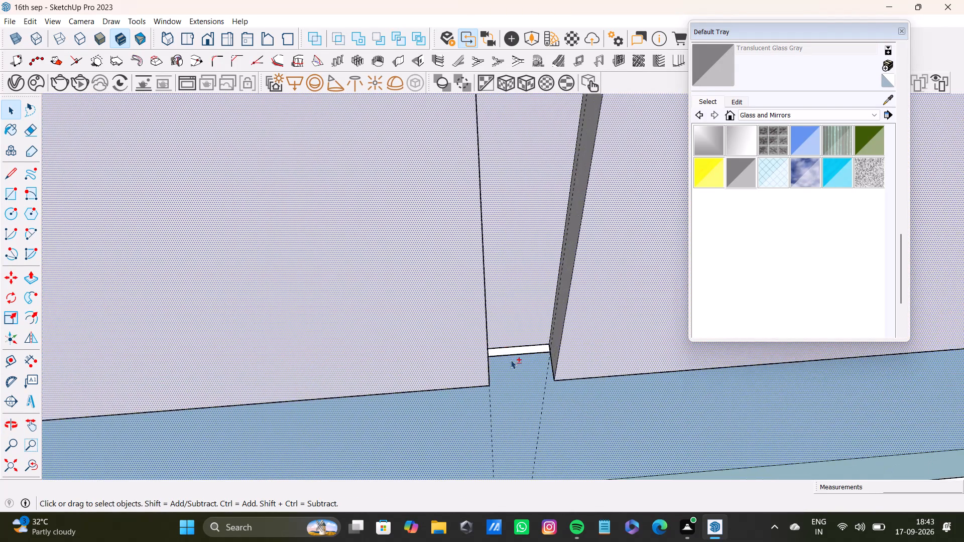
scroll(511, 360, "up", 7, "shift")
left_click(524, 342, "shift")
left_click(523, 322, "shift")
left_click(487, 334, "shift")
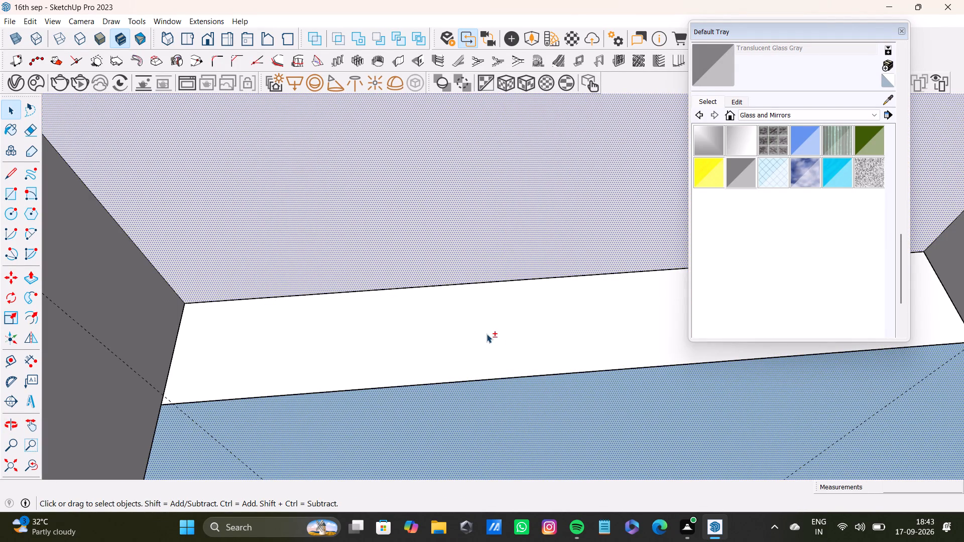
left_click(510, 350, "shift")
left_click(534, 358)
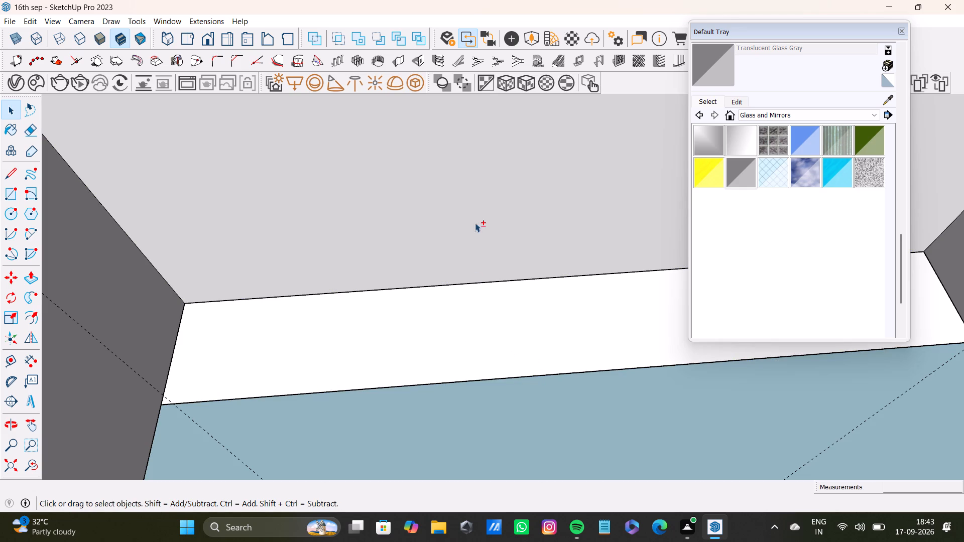
Paint both arch leaves, their curved rims and side edges, and the centre groove with Translucent Glass Gray, selecting all these faces together.
left_click(475, 223, "shift")
left_click(503, 337, "shift")
middle_click_drag(544, 299, 504, 404)
left_click(521, 334, "shift")
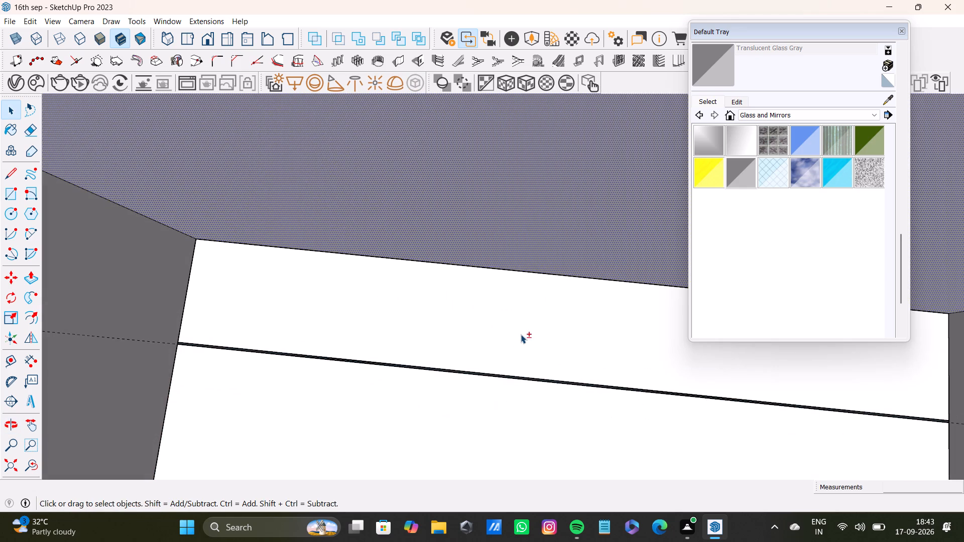
scroll(524, 342, "down", 13, "shift")
scroll(515, 352, "up", 8, "shift")
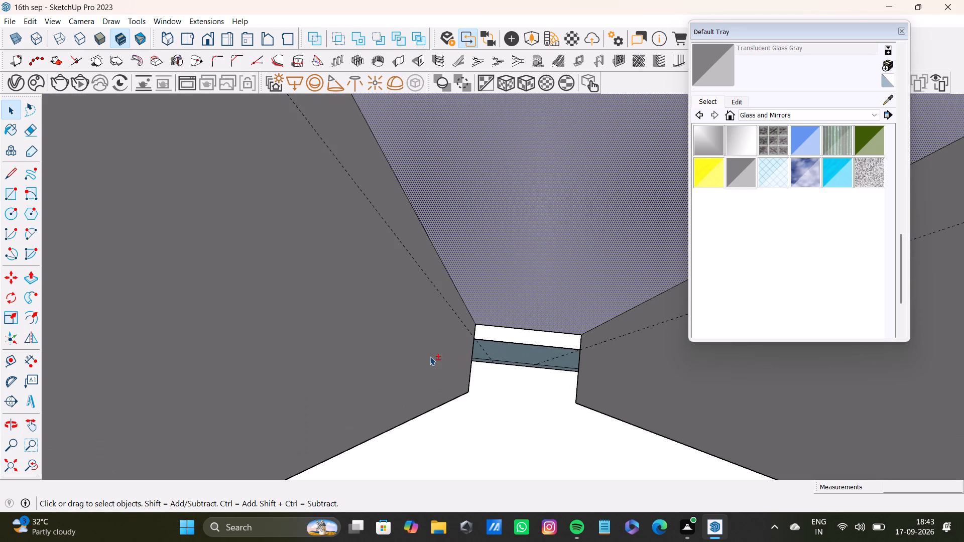
left_click(430, 356, "shift")
left_click(672, 357, "shift")
scroll(581, 365, "down", 8, "shift")
middle_click_drag(502, 254, 481, 419, "shift")
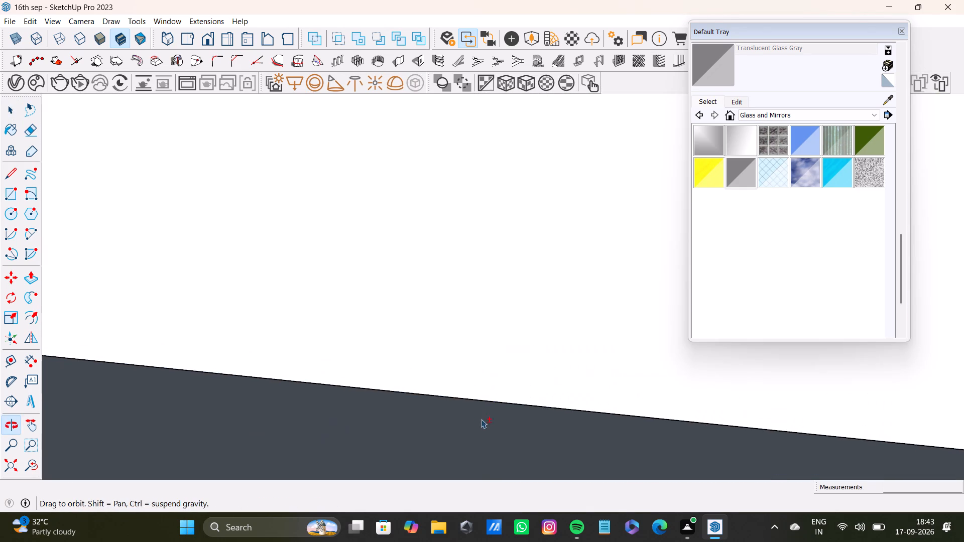
middle_click_drag(481, 419, 481, 421, "shift")
scroll(481, 409, "down", 9, "shift")
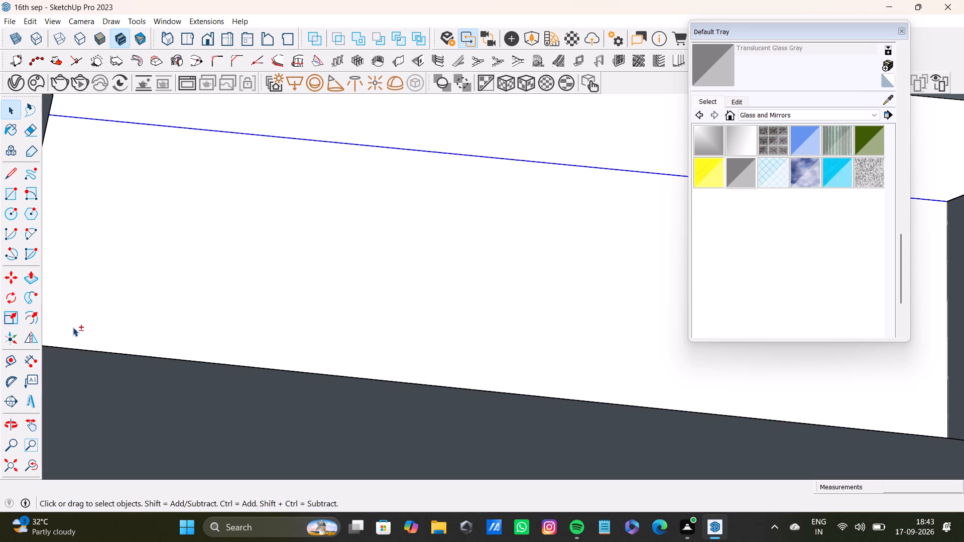
left_click(31, 464, "shift")
scroll(336, 215, "down", 5, "shift")
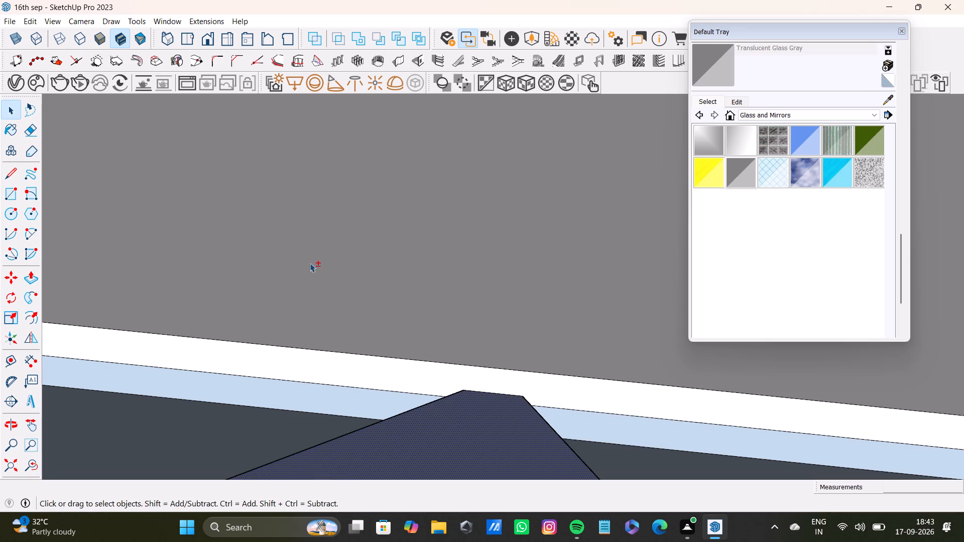
left_click(10, 459, "shift")
middle_click_drag(497, 179, 161, 281, "shift")
scroll(351, 377, "up", 3, "shift")
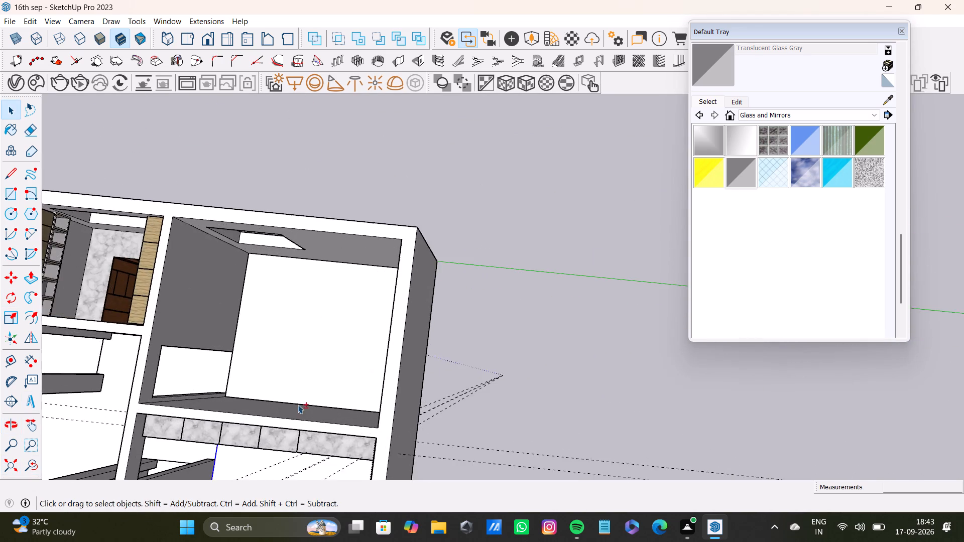
middle_click_drag(301, 402, 425, 86, "shift")
scroll(419, 113, "up", 4, "shift")
middle_click_drag(440, 79, 377, 215, "shift")
scroll(444, 139, "down", 3, "shift")
middle_click_drag(444, 139, 400, 253, "shift")
scroll(410, 190, "up", 20, "shift")
scroll(410, 190, "up", 6, "shift")
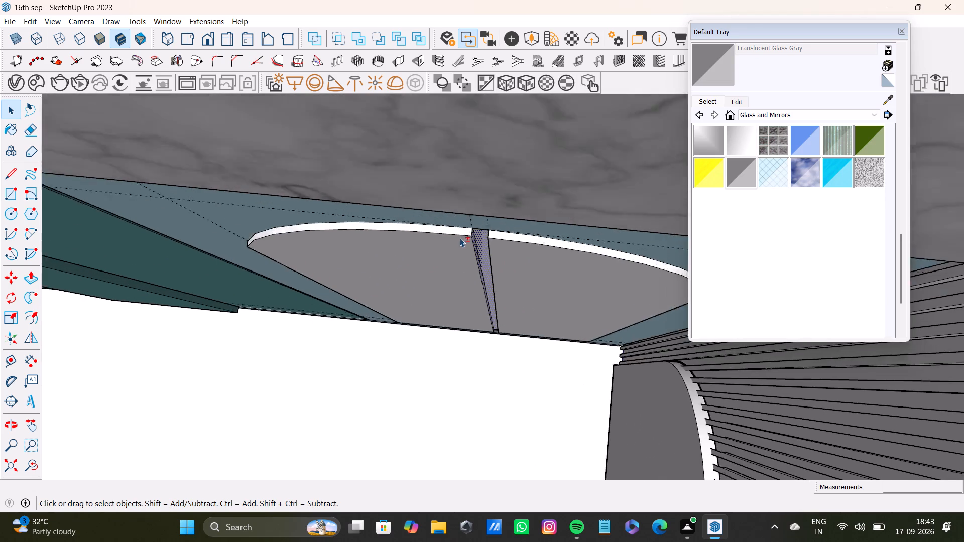
scroll(459, 238, "up", 5, "shift")
left_click(468, 224, "shift")
left_click(516, 232, "shift")
scroll(545, 238, "down", 3, "shift")
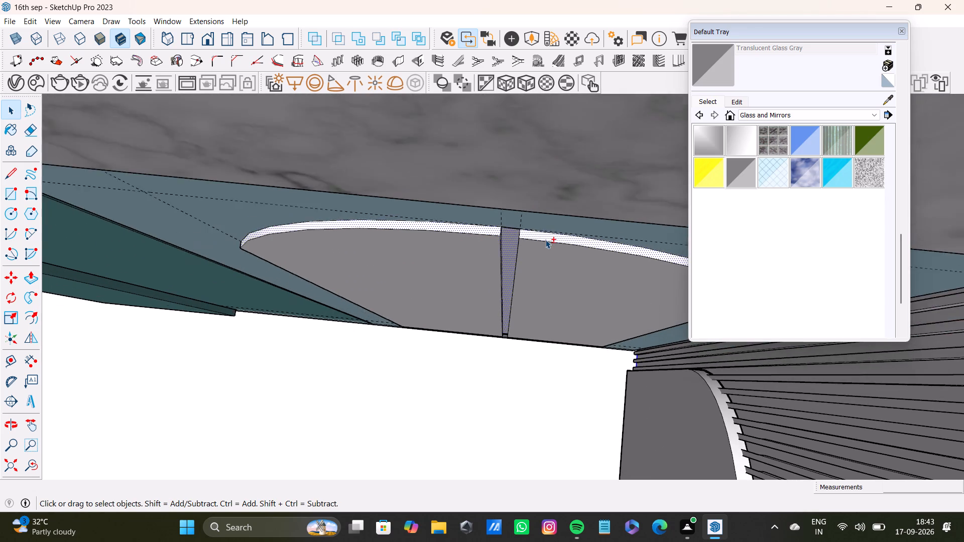
scroll(545, 239, "down", 4, "shift")
scroll(519, 241, "up", 19, "shift")
scroll(504, 223, "down", 4, "shift")
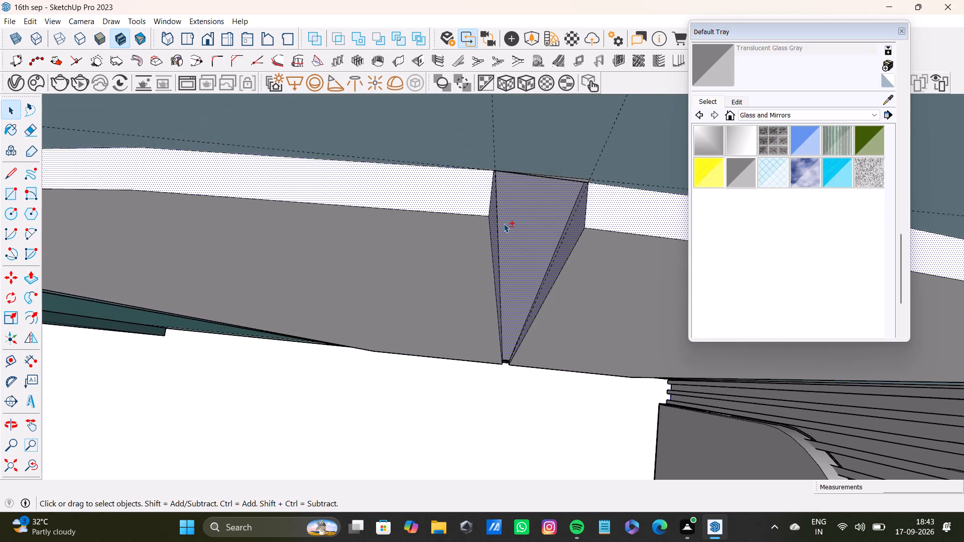
scroll(504, 223, "down", 18, "shift")
middle_click_drag(503, 225, 359, 220, "shift")
scroll(478, 260, "up", 9, "shift")
middle_click_drag(571, 278, 420, 194, "shift")
scroll(519, 209, "up", 9, "shift")
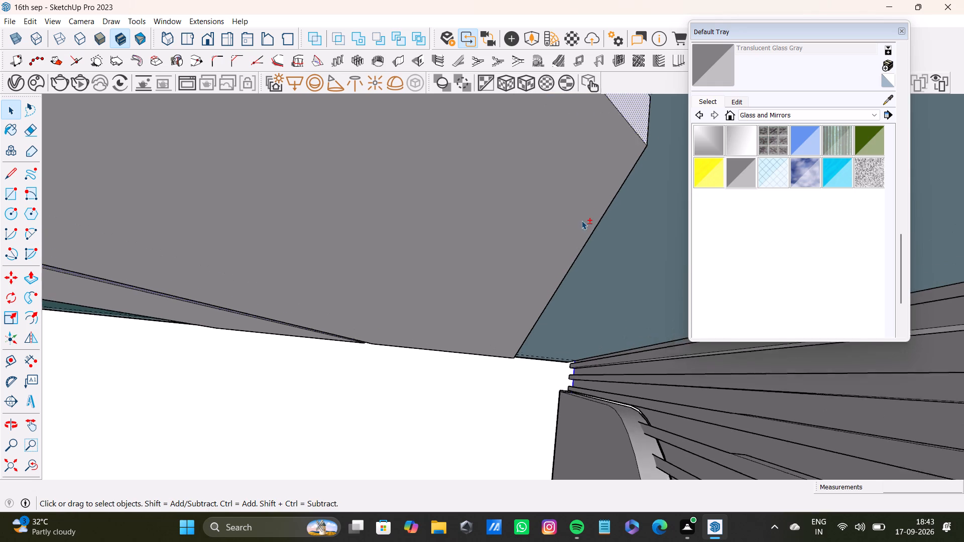
scroll(581, 220, "up", 1, "shift")
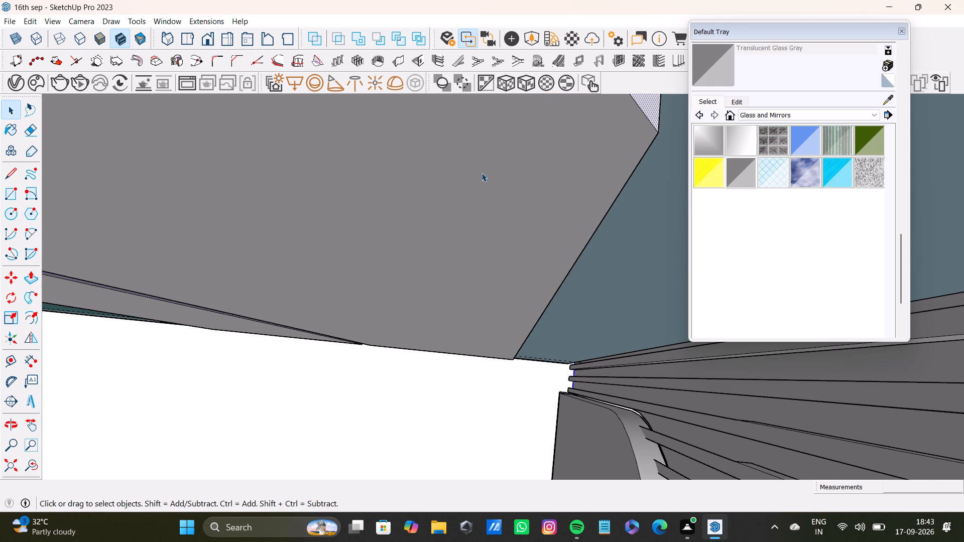
scroll(493, 172, "up", 4)
middle_click_drag(481, 163, 272, 155, "shift")
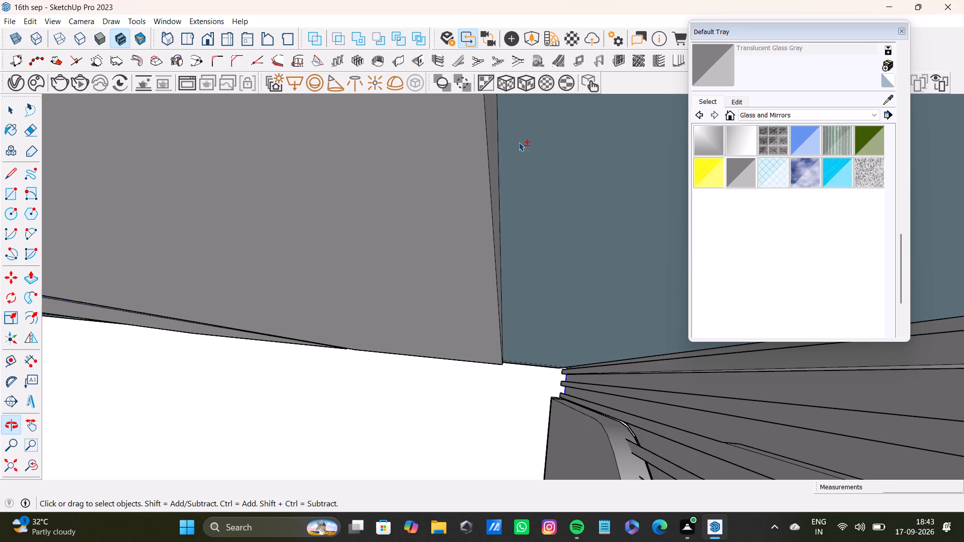
scroll(519, 142, "up", 6, "shift")
left_click(477, 145, "shift")
scroll(482, 170, "down", 14, "shift")
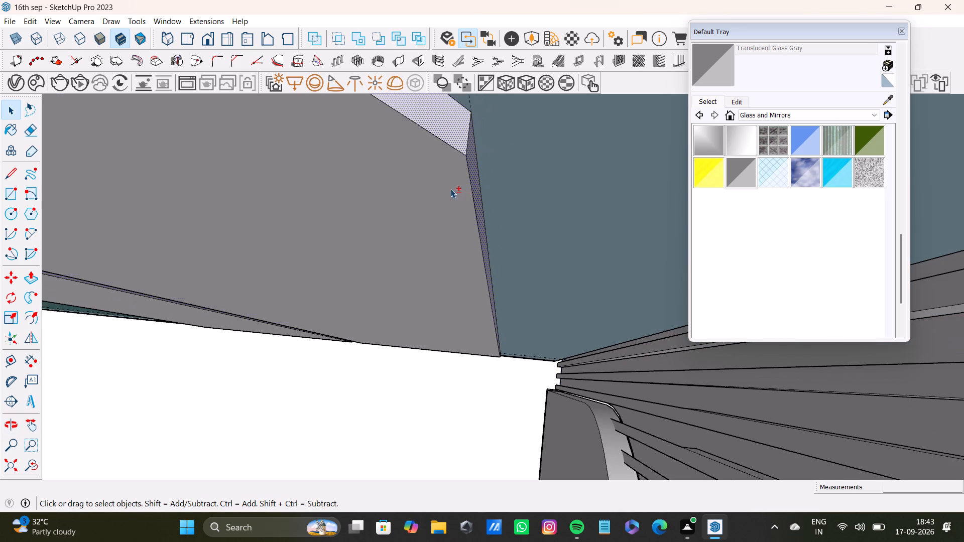
left_click(450, 189, "shift")
scroll(450, 189, "down", 10, "shift")
middle_click_drag(447, 191, 790, 186, "shift")
scroll(546, 246, "down", 4, "shift")
middle_click_drag(498, 245, 585, 224, "shift")
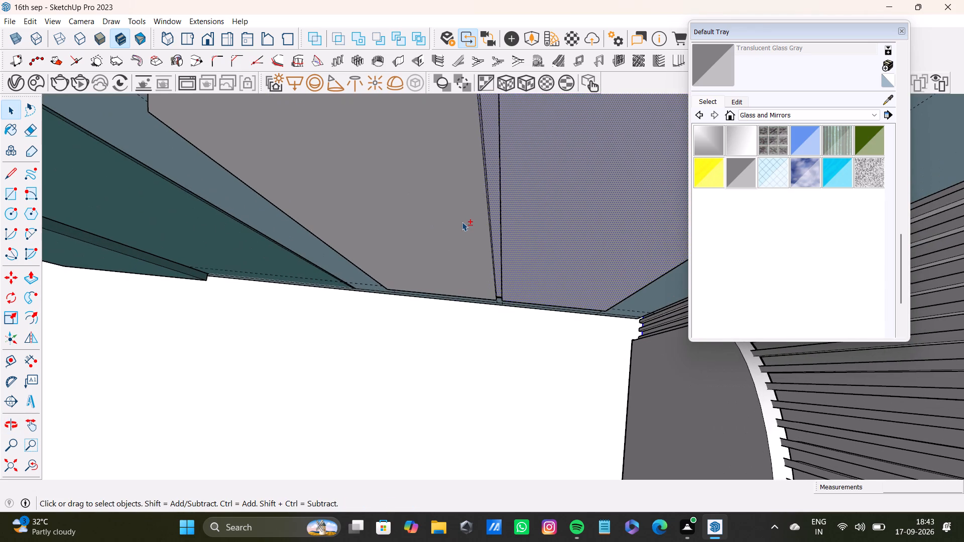
left_click(462, 222, "shift")
scroll(461, 220, "down", 5, "shift")
middle_click_drag(461, 220, 657, 213, "shift")
scroll(519, 145, "up", 15, "shift")
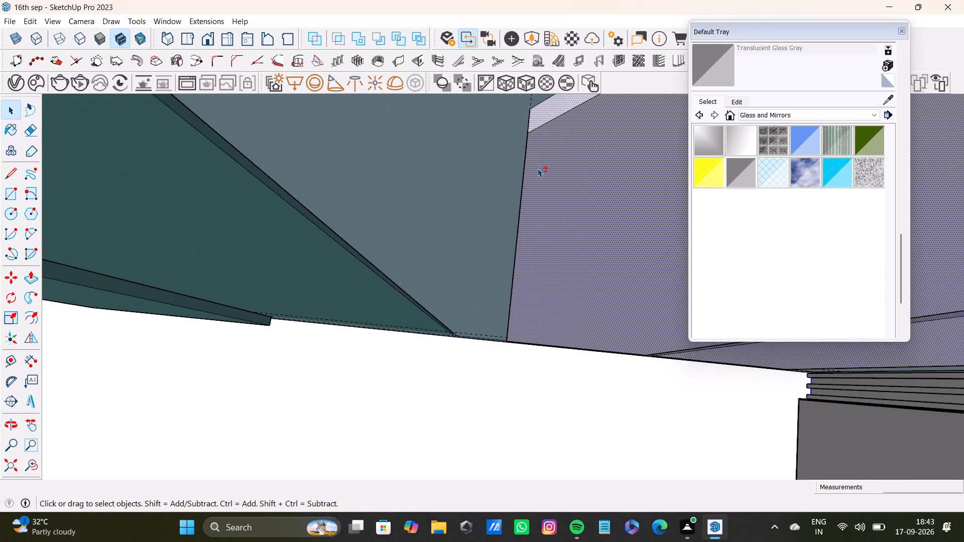
scroll(537, 168, "up", 8, "shift")
middle_click_drag(535, 167, 671, 177)
scroll(427, 172, "up", 4, "shift")
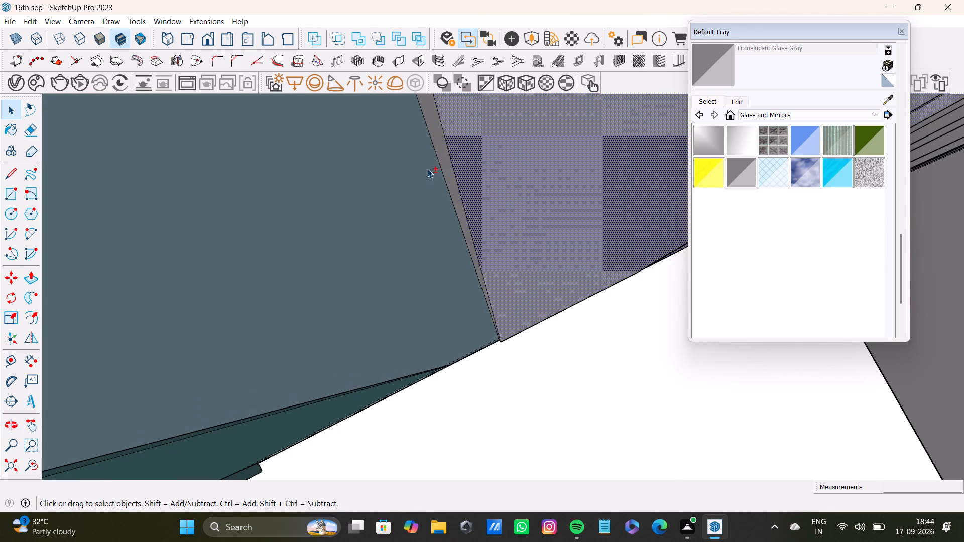
scroll(427, 169, "up", 3, "shift")
left_click(454, 161, "shift")
scroll(458, 161, "down", 20, "shift")
scroll(458, 161, "down", 4, "shift")
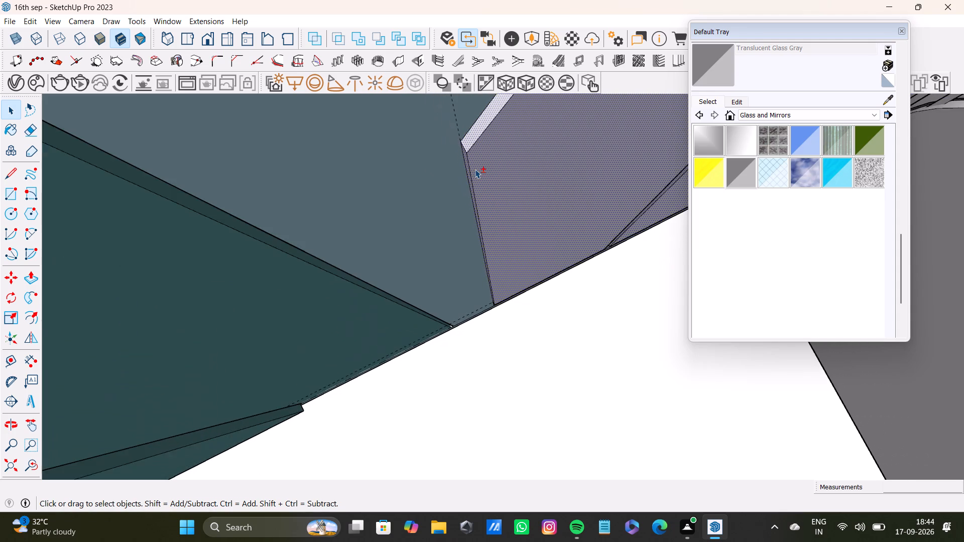
scroll(475, 169, "down", 4, "shift")
middle_click_drag(522, 169, 357, 215, "shift")
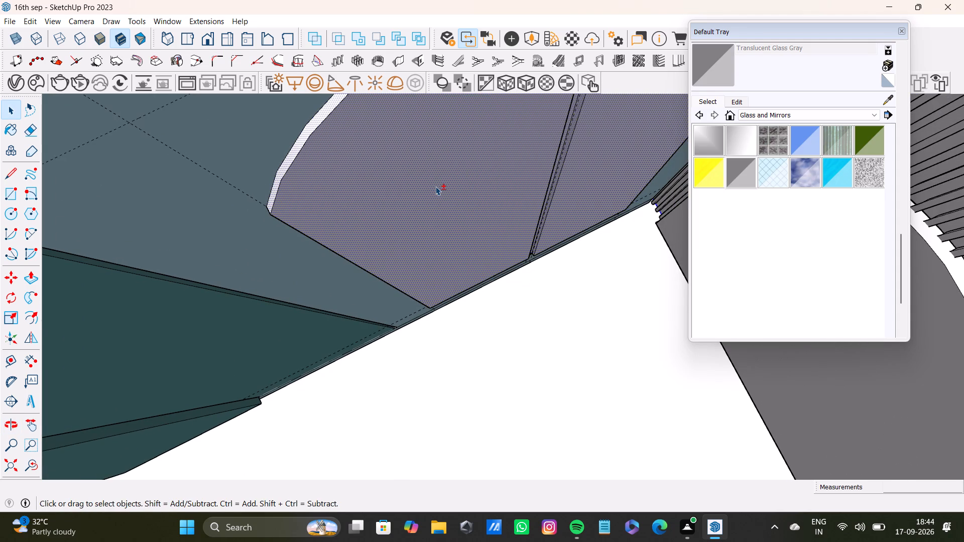
scroll(535, 148, "up", 8, "shift")
middle_click_drag(570, 158, 428, 261, "shift")
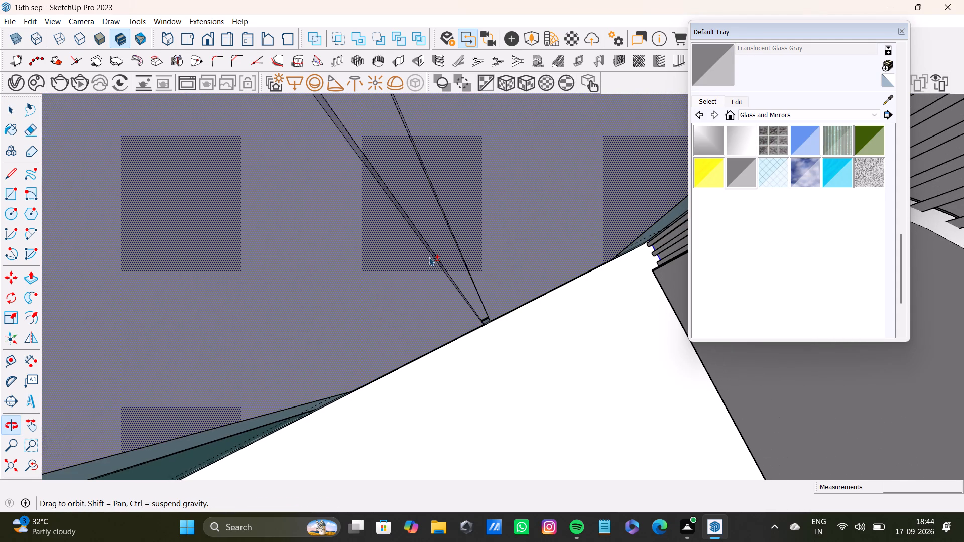
left_click(720, 71, "shift")
left_click(486, 188, "shift")
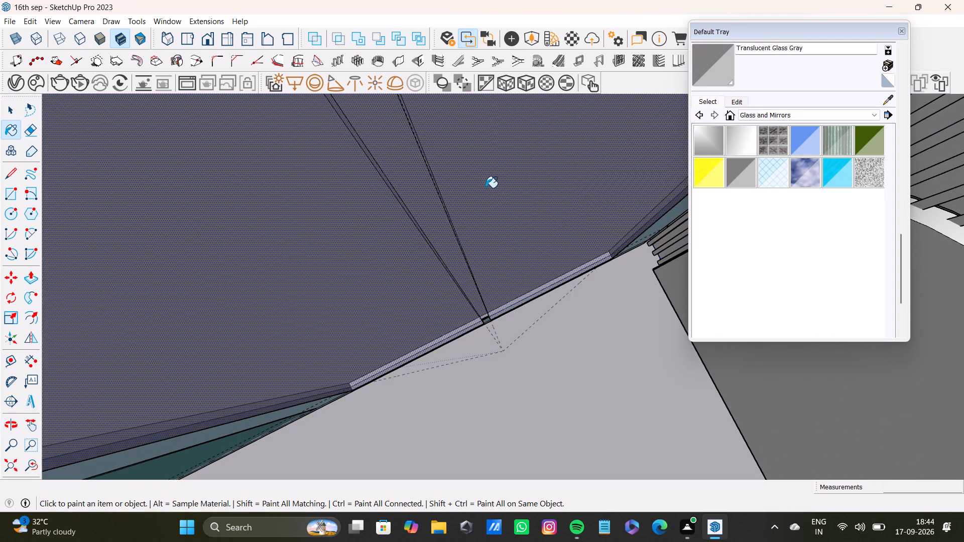
scroll(485, 250, "down", 20, "shift")
scroll(485, 250, "down", 4, "shift")
key("space")
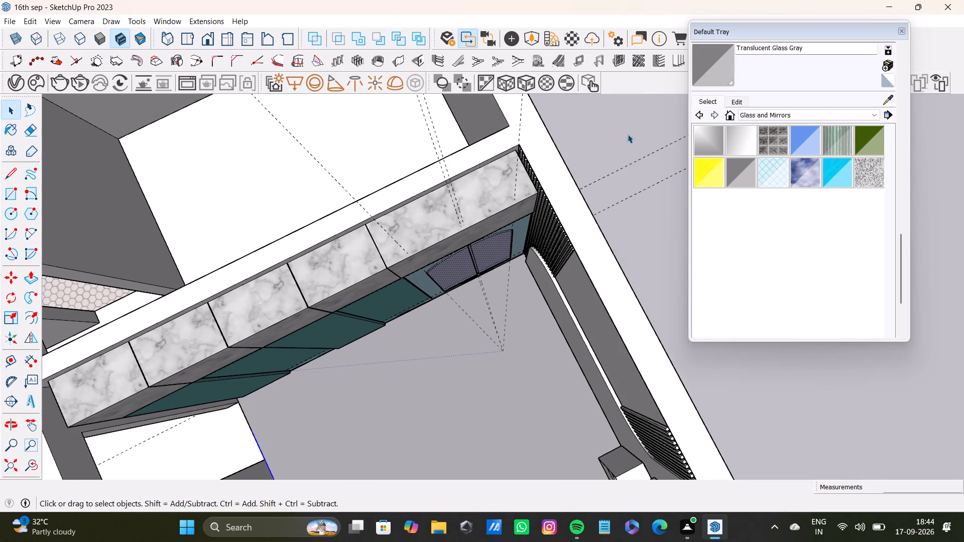
left_click(637, 111)
Open the vertical slat group on the wall beside the wardrobe's arched panel for editing.
scroll(581, 235, "down", 5)
middle_click_drag(570, 255, 305, 195)
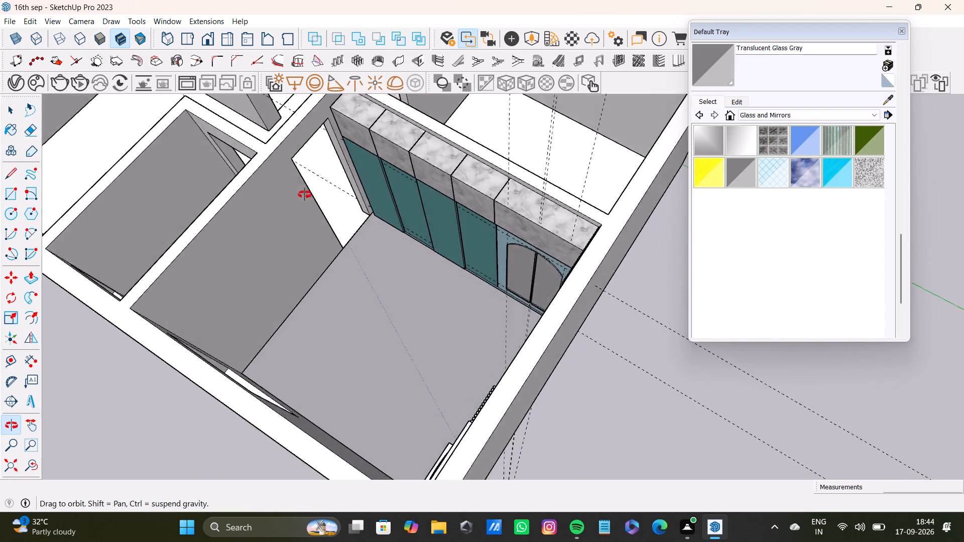
middle_click_drag(305, 195, 601, 41)
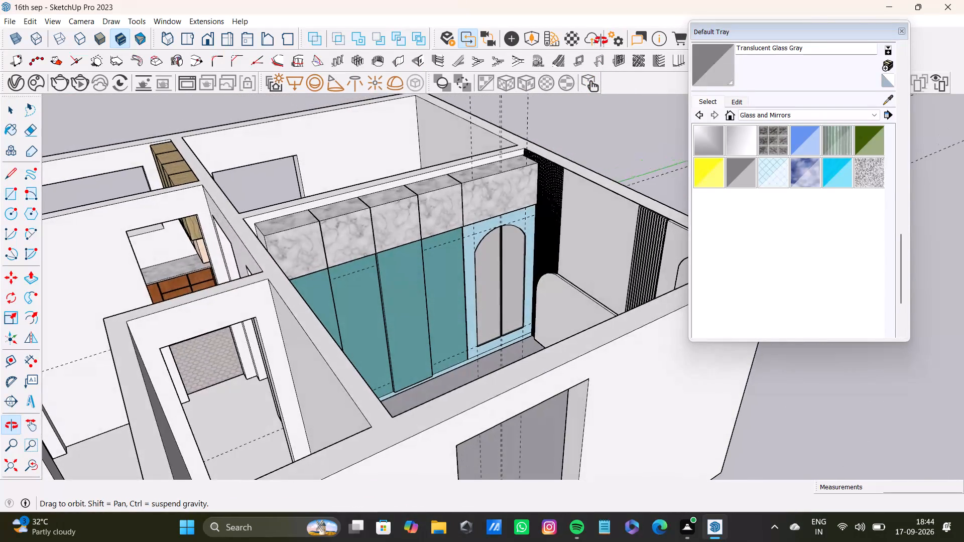
middle_click_drag(601, 41, 780, 113)
scroll(584, 171, "up", 8)
middle_click_drag(567, 169, 491, 207, "shift")
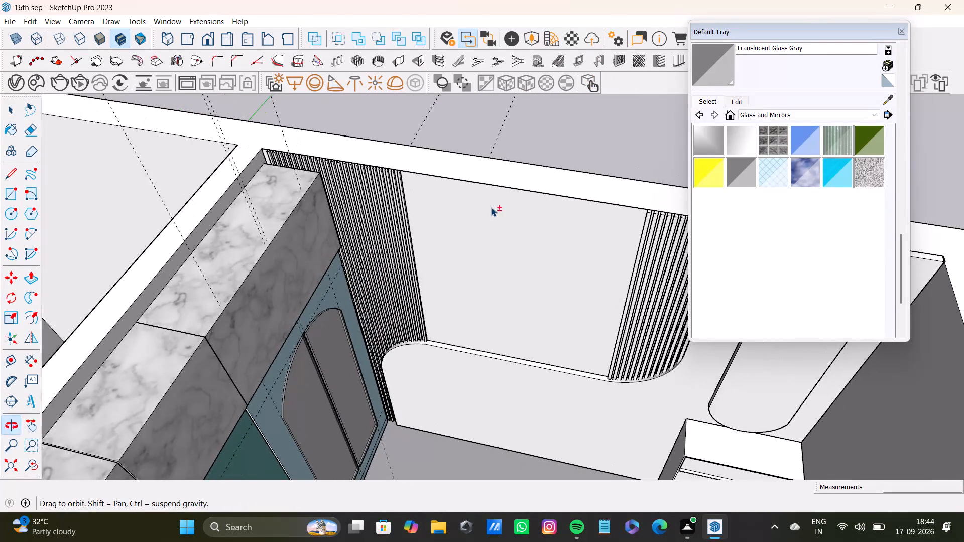
middle_click_drag(491, 207, 492, 207, "shift")
middle_click_drag(491, 207, 530, 200)
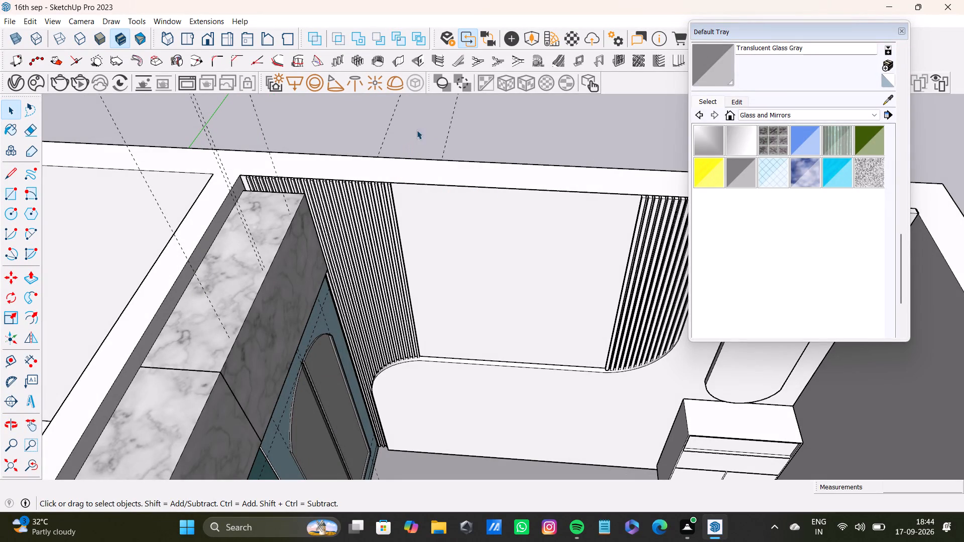
scroll(419, 149, "up", 15)
middle_click_drag(372, 201, 497, 199, "shift")
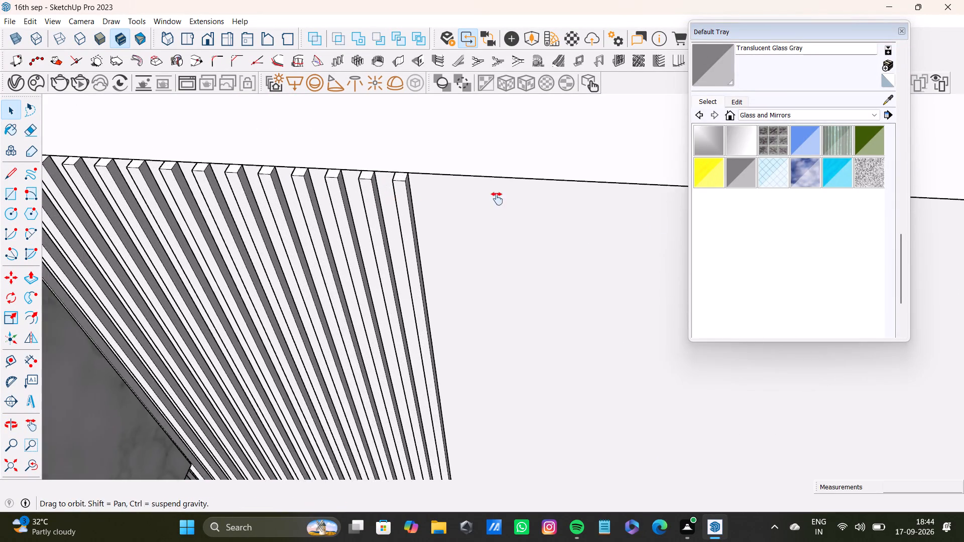
middle_click_drag(497, 199, 739, 243, "shift")
scroll(330, 239, "down", 4, "shift")
middle_click_drag(197, 219, 421, 219, "shift")
scroll(286, 216, "up", 15, "shift")
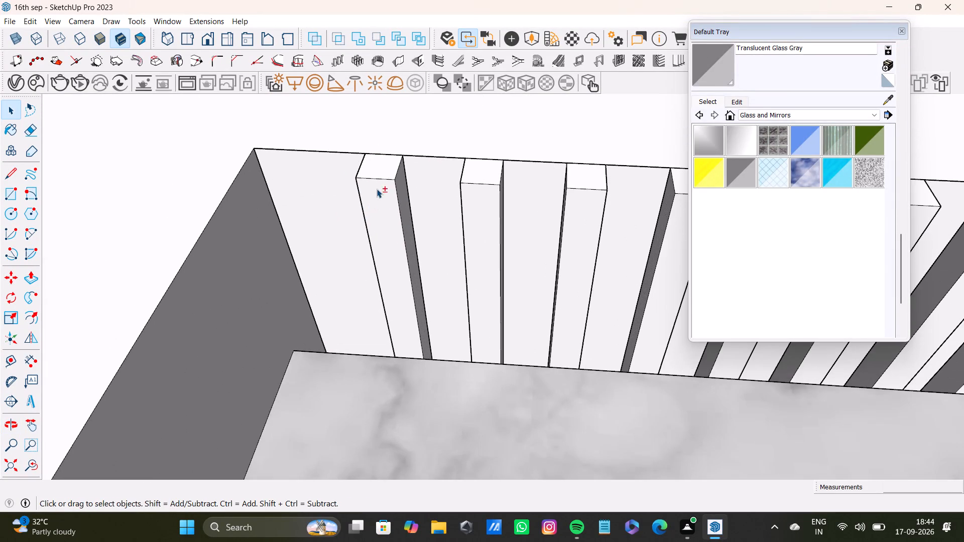
double_click(378, 171, "shift")
double_click(385, 170, "shift")
left_click(389, 168, "shift")
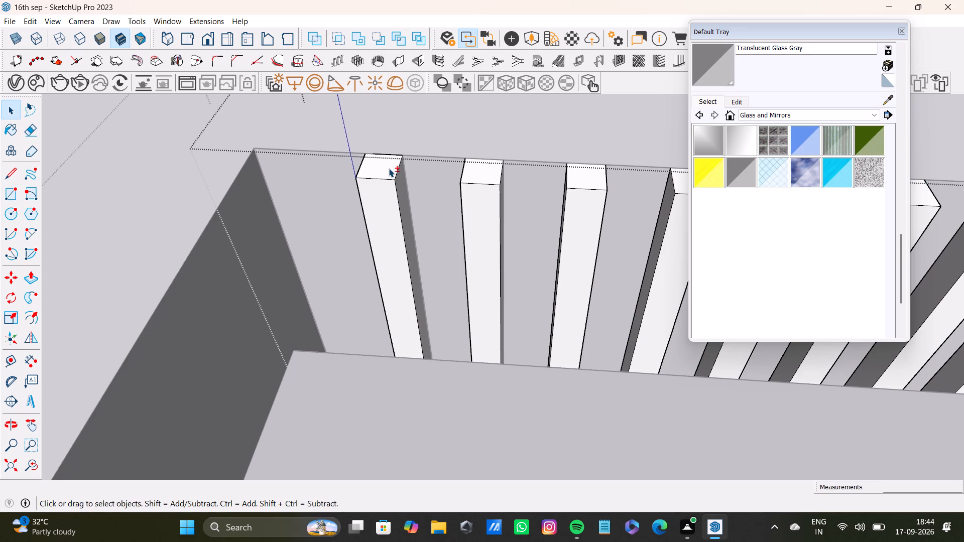
Paint the front and top faces of the first three slats from the corner with Color H01 from the Colors collection.
double_click(388, 193, "shift")
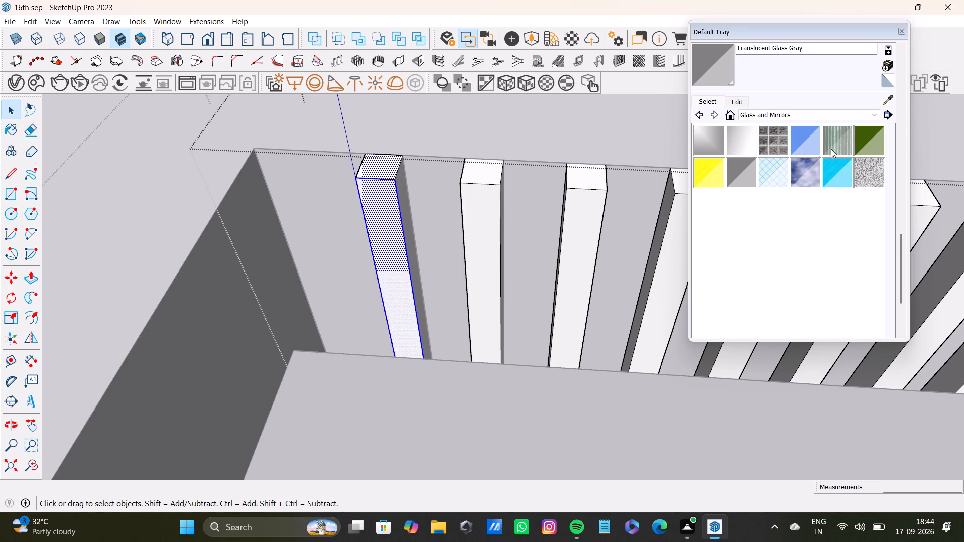
left_click(800, 119, "shift")
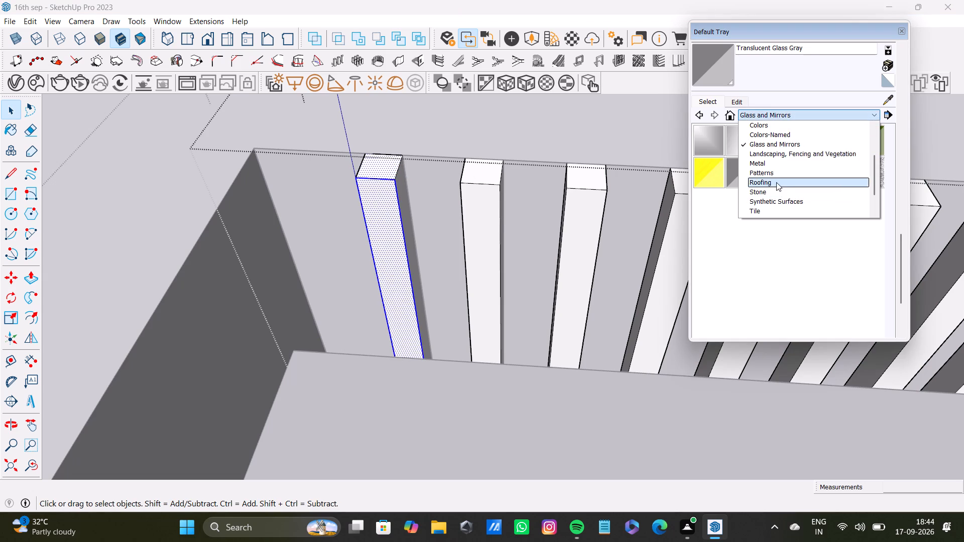
scroll(784, 201, "down", 3, "shift")
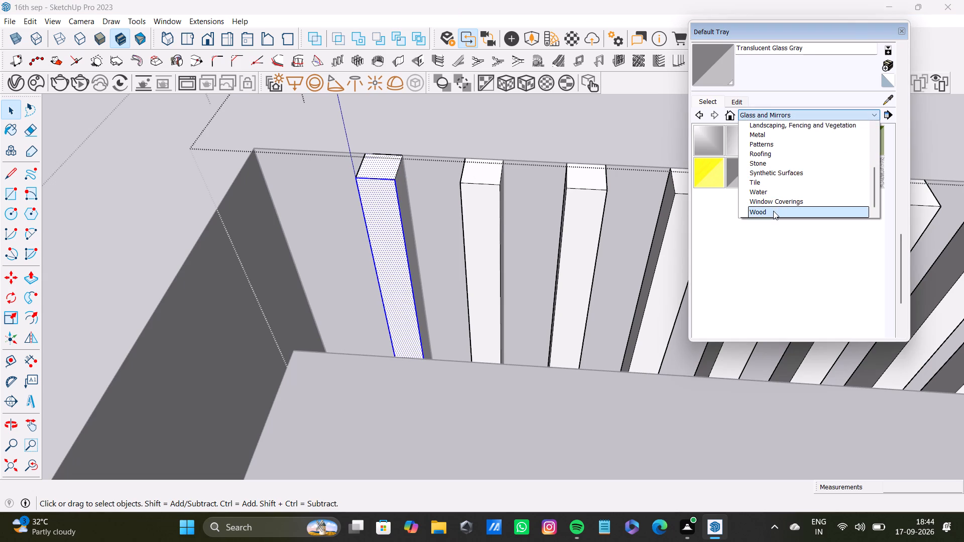
scroll(771, 167, "up", 3, "shift")
left_click(772, 187, "shift")
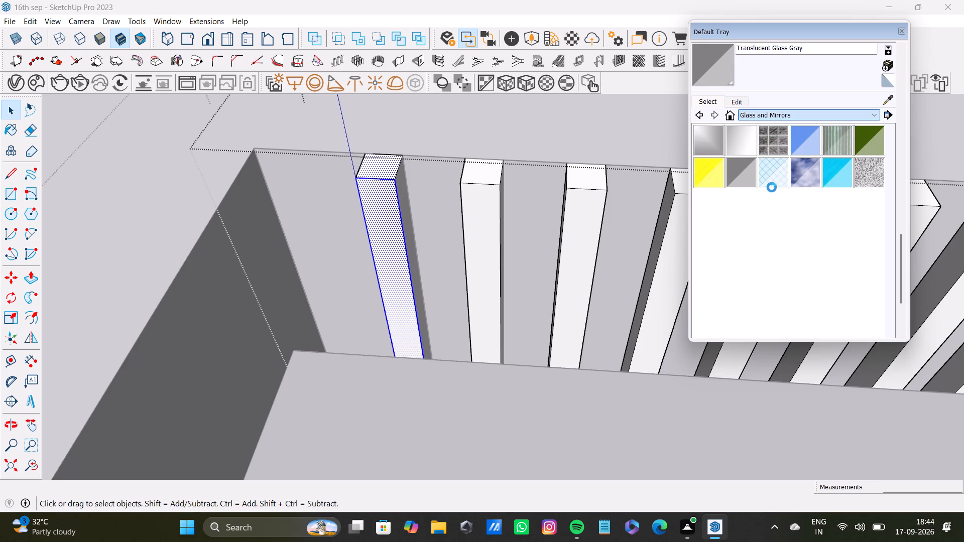
scroll(838, 235, "down", 8, "shift")
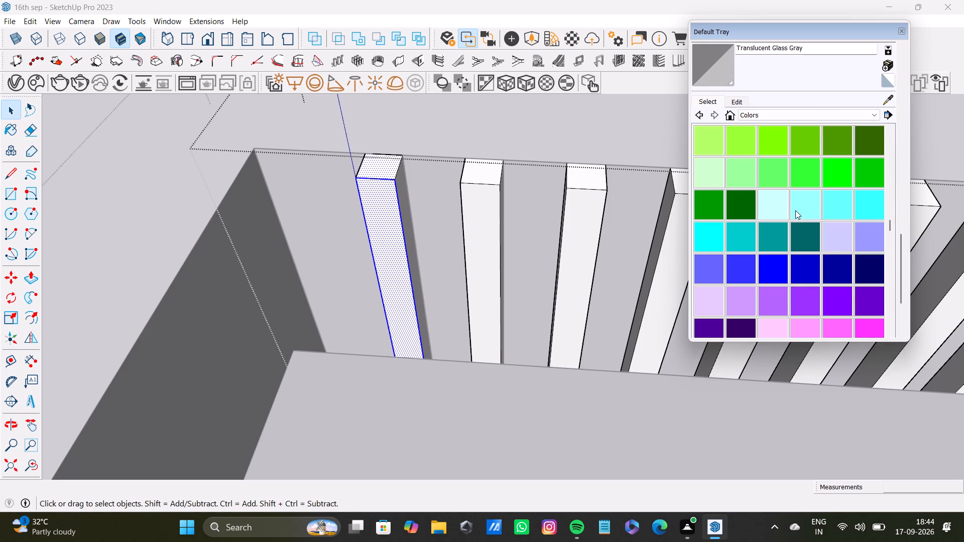
left_click(763, 198, "shift")
left_click(375, 165, "shift")
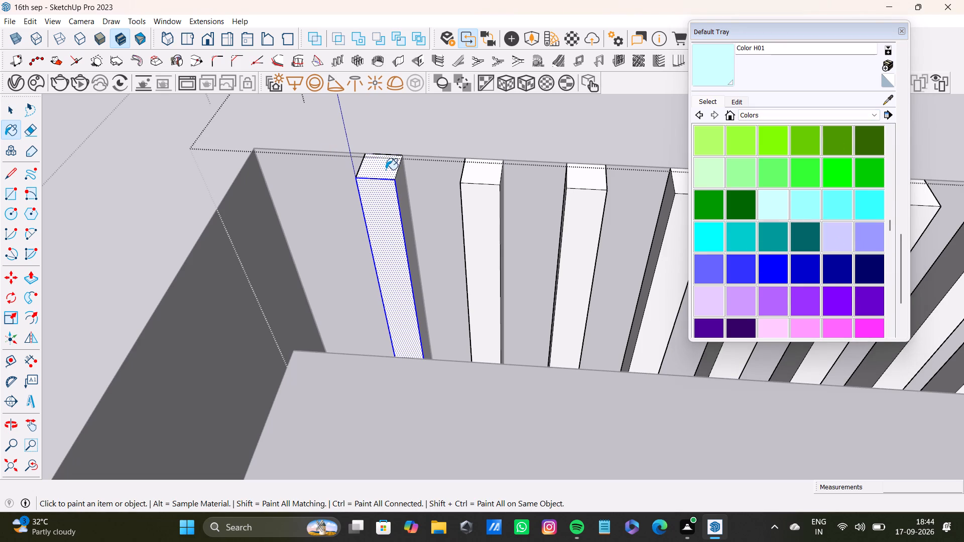
left_click(386, 170, "shift")
left_click(488, 178, "shift")
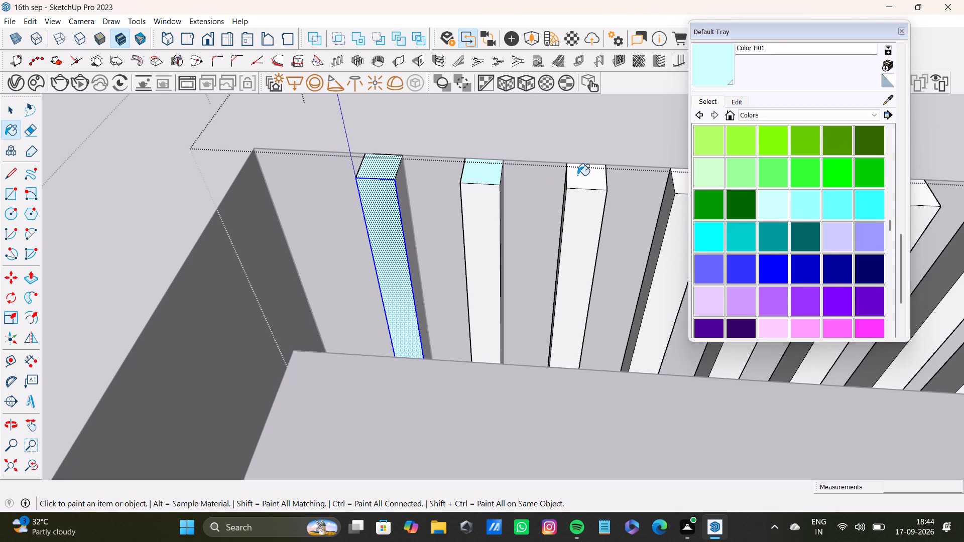
left_click(578, 176, "shift")
left_click_drag(485, 215, 491, 215, "shift")
left_click(586, 215, "shift")
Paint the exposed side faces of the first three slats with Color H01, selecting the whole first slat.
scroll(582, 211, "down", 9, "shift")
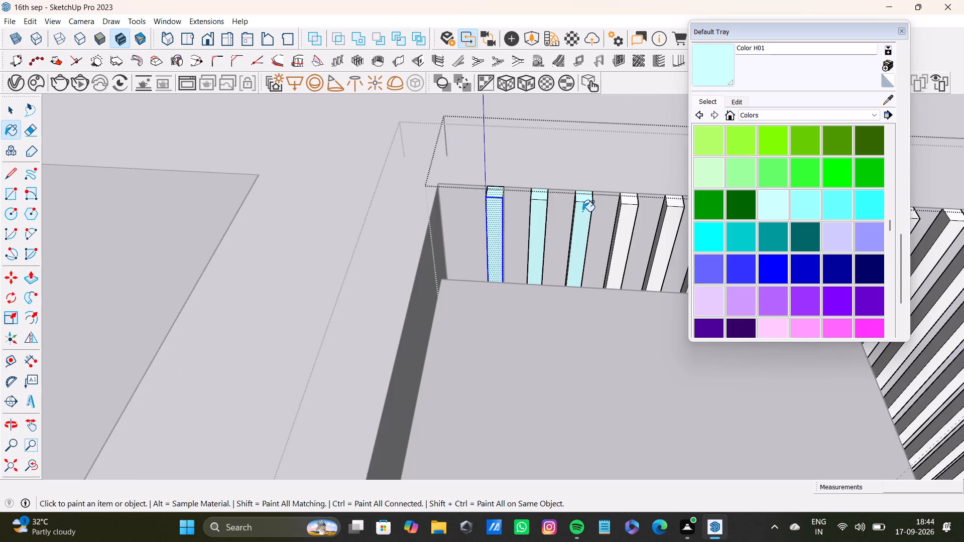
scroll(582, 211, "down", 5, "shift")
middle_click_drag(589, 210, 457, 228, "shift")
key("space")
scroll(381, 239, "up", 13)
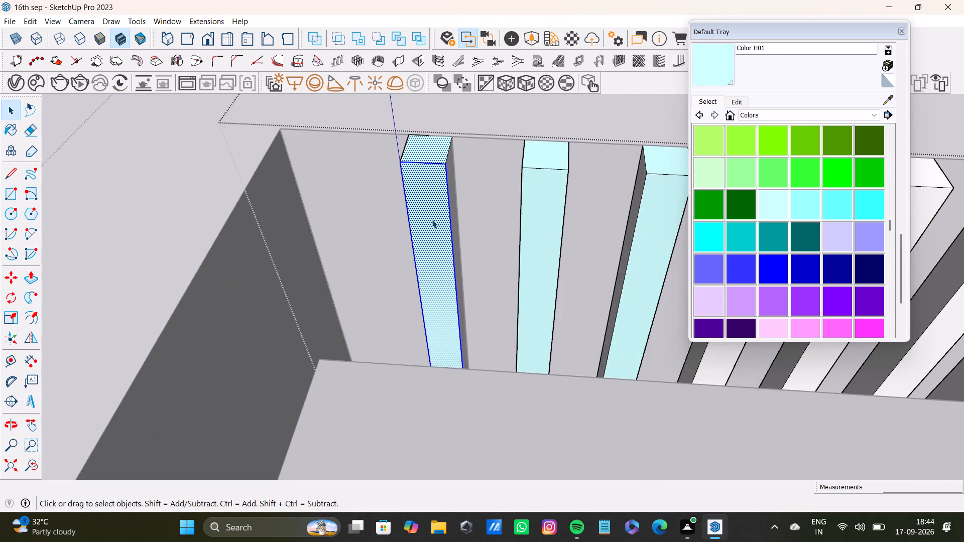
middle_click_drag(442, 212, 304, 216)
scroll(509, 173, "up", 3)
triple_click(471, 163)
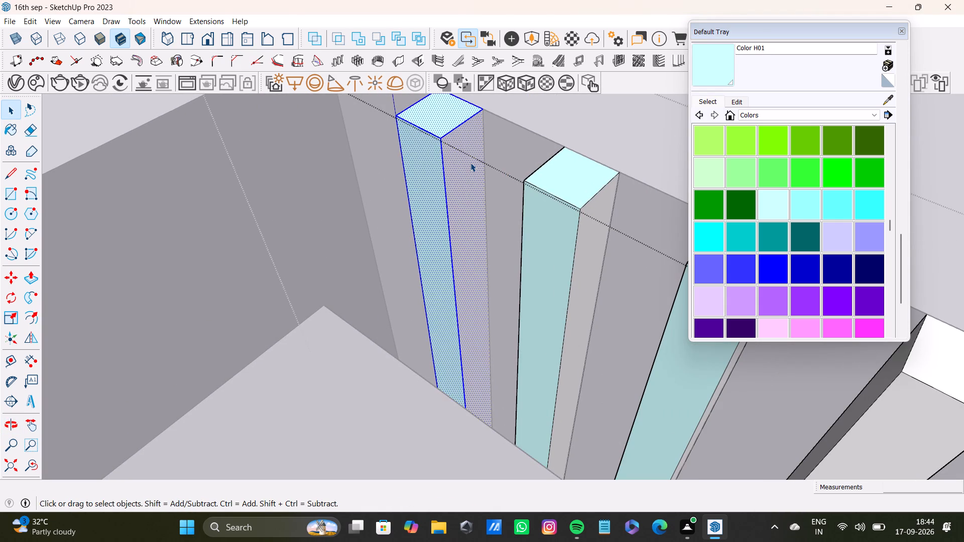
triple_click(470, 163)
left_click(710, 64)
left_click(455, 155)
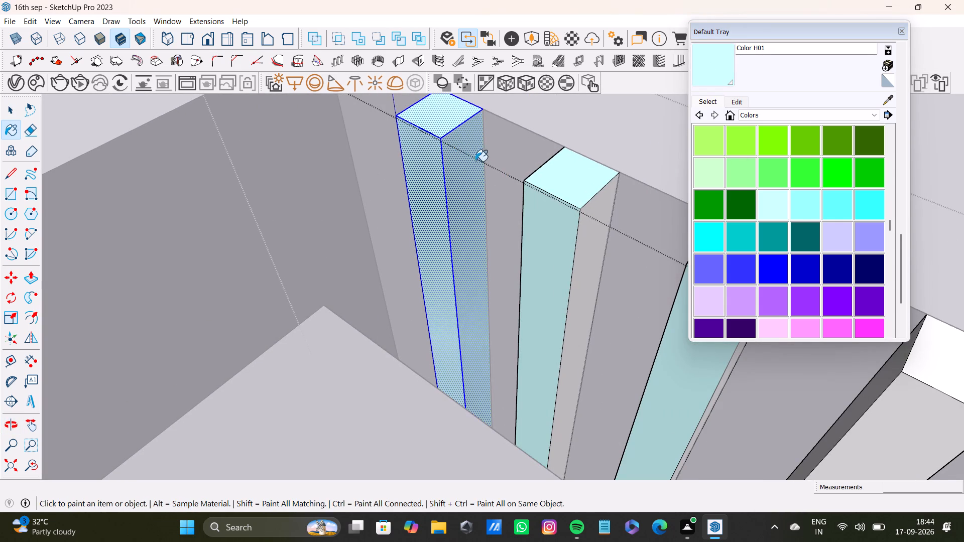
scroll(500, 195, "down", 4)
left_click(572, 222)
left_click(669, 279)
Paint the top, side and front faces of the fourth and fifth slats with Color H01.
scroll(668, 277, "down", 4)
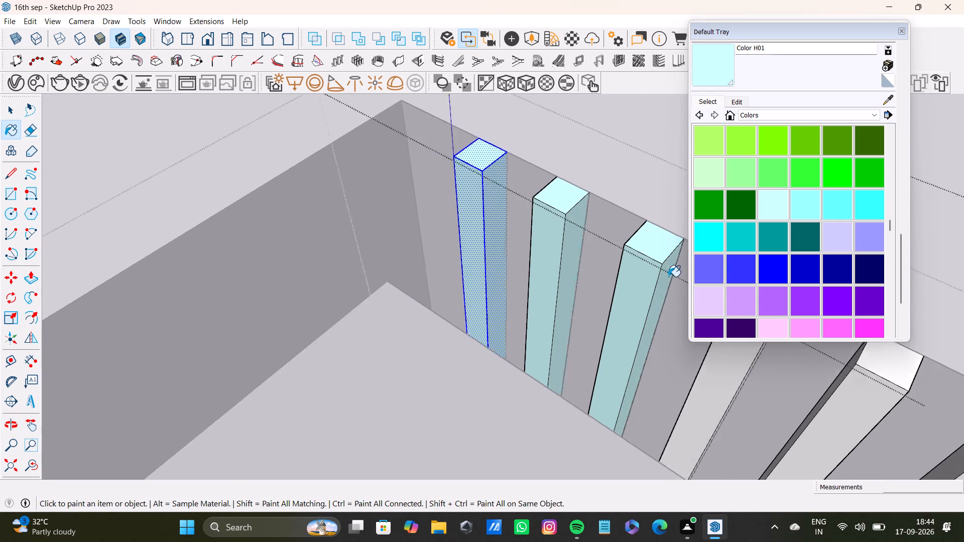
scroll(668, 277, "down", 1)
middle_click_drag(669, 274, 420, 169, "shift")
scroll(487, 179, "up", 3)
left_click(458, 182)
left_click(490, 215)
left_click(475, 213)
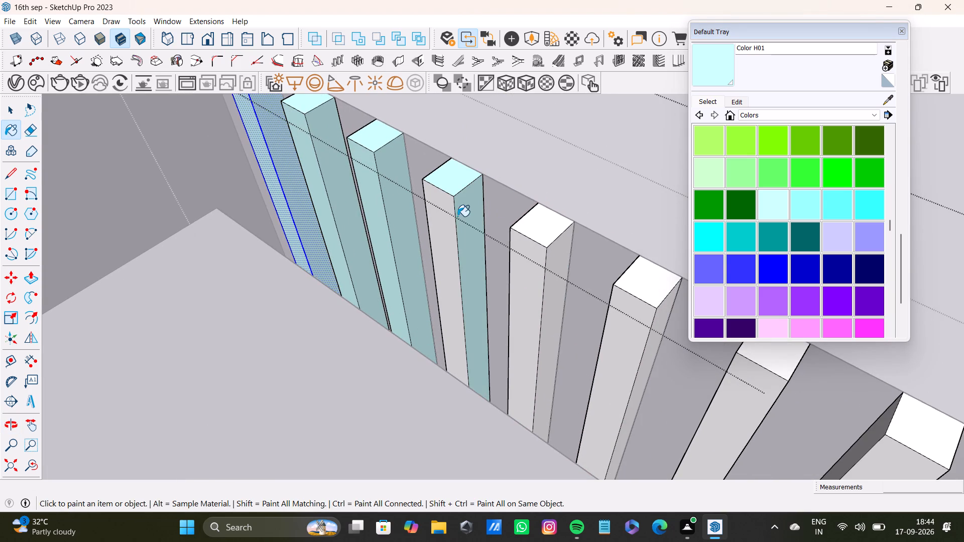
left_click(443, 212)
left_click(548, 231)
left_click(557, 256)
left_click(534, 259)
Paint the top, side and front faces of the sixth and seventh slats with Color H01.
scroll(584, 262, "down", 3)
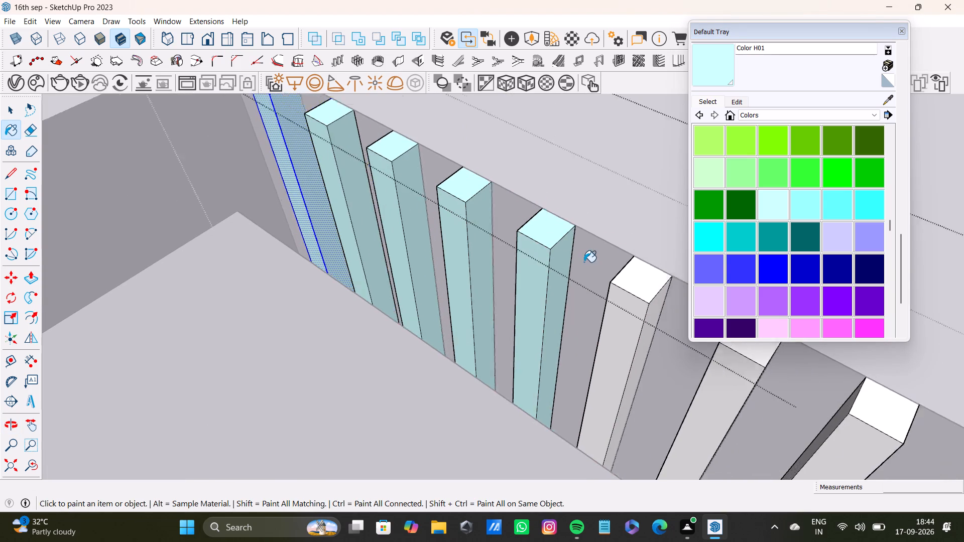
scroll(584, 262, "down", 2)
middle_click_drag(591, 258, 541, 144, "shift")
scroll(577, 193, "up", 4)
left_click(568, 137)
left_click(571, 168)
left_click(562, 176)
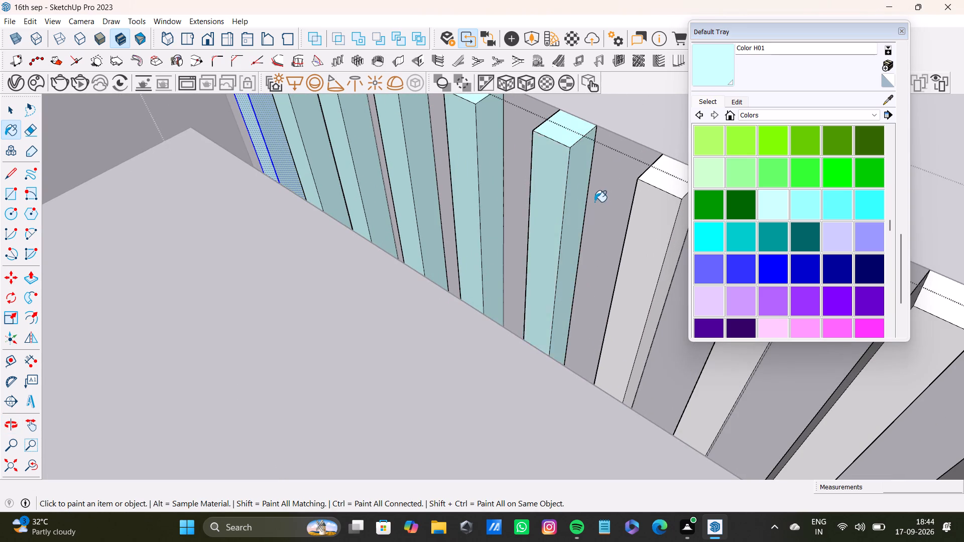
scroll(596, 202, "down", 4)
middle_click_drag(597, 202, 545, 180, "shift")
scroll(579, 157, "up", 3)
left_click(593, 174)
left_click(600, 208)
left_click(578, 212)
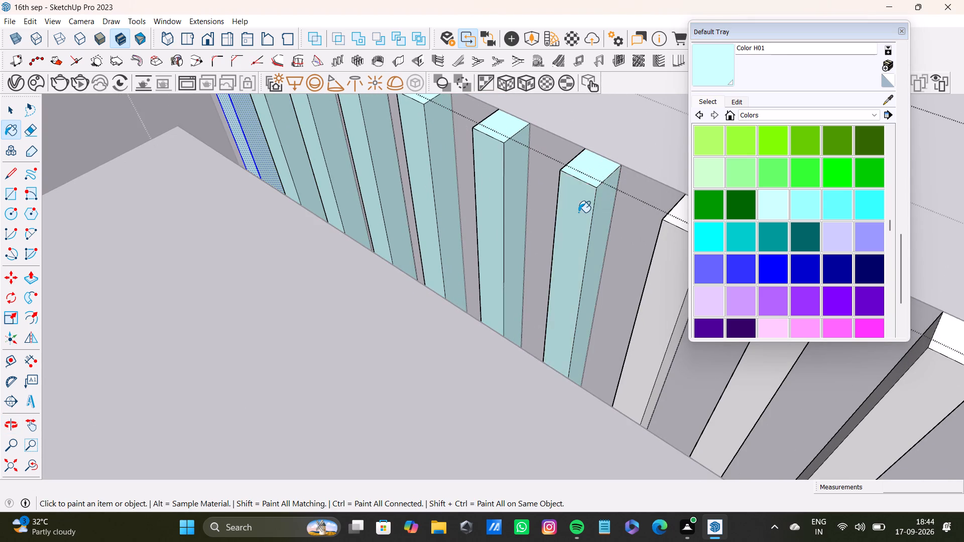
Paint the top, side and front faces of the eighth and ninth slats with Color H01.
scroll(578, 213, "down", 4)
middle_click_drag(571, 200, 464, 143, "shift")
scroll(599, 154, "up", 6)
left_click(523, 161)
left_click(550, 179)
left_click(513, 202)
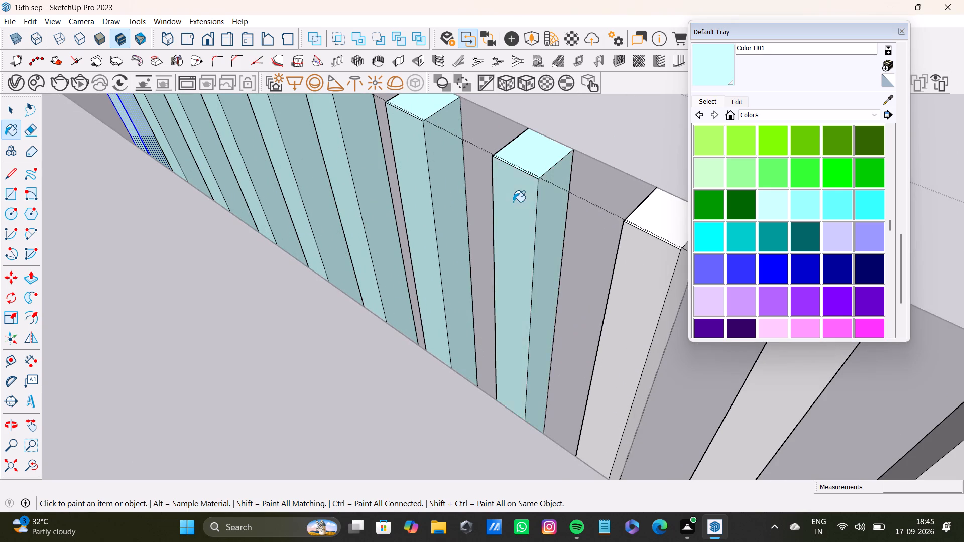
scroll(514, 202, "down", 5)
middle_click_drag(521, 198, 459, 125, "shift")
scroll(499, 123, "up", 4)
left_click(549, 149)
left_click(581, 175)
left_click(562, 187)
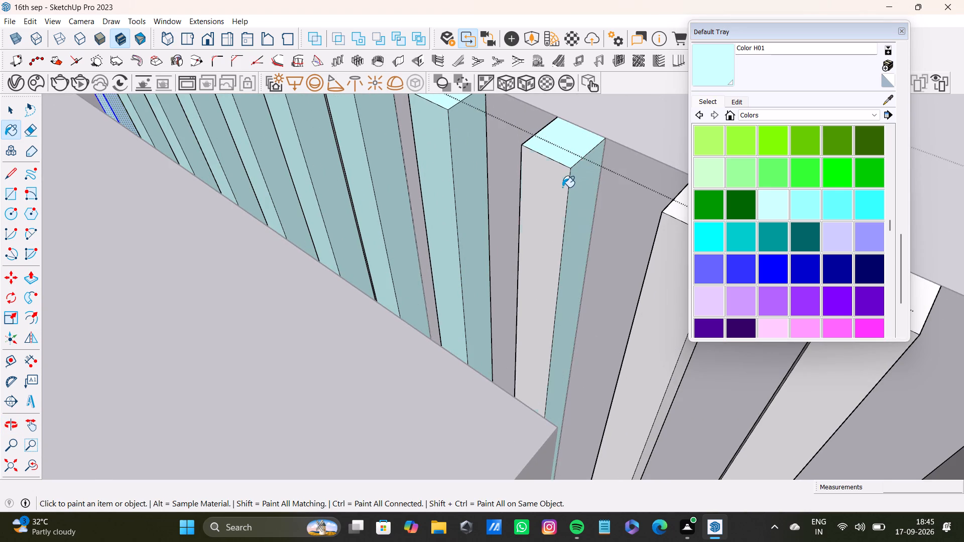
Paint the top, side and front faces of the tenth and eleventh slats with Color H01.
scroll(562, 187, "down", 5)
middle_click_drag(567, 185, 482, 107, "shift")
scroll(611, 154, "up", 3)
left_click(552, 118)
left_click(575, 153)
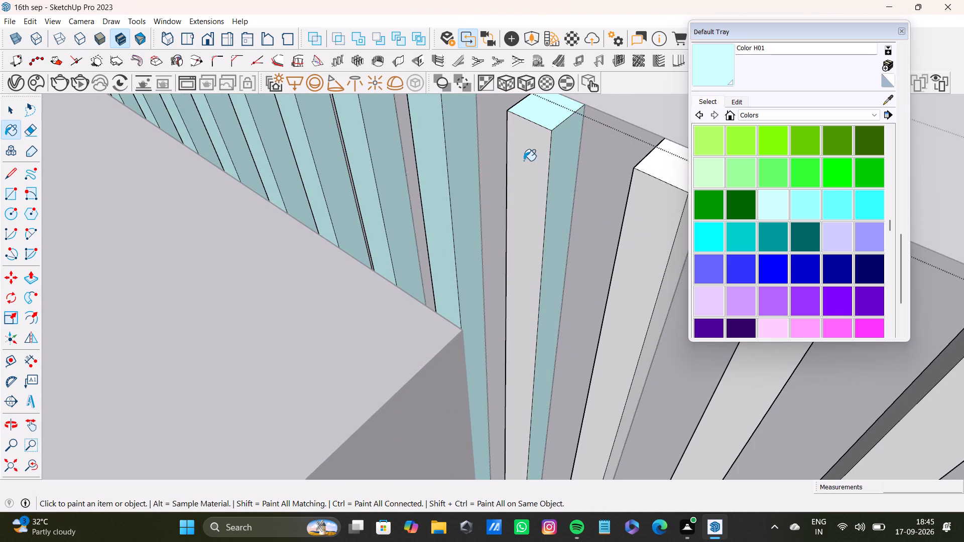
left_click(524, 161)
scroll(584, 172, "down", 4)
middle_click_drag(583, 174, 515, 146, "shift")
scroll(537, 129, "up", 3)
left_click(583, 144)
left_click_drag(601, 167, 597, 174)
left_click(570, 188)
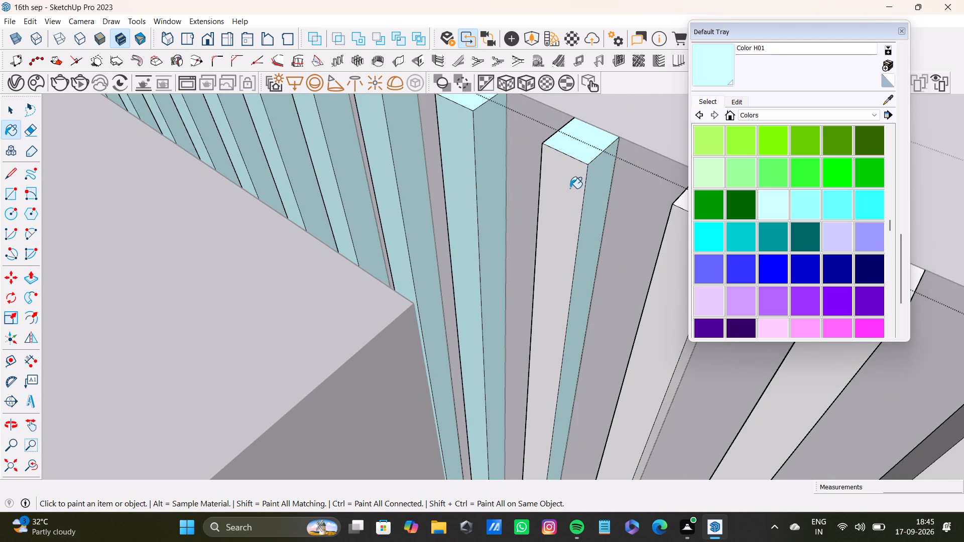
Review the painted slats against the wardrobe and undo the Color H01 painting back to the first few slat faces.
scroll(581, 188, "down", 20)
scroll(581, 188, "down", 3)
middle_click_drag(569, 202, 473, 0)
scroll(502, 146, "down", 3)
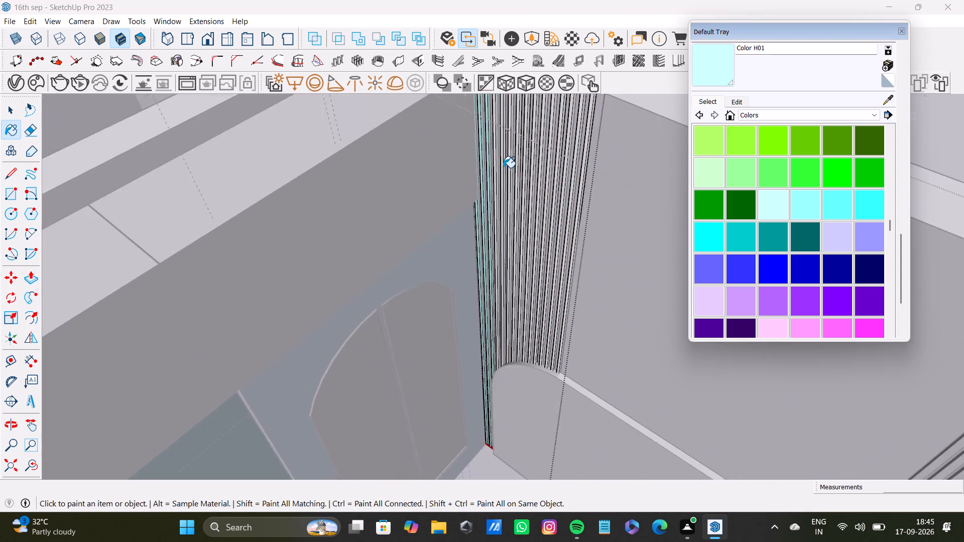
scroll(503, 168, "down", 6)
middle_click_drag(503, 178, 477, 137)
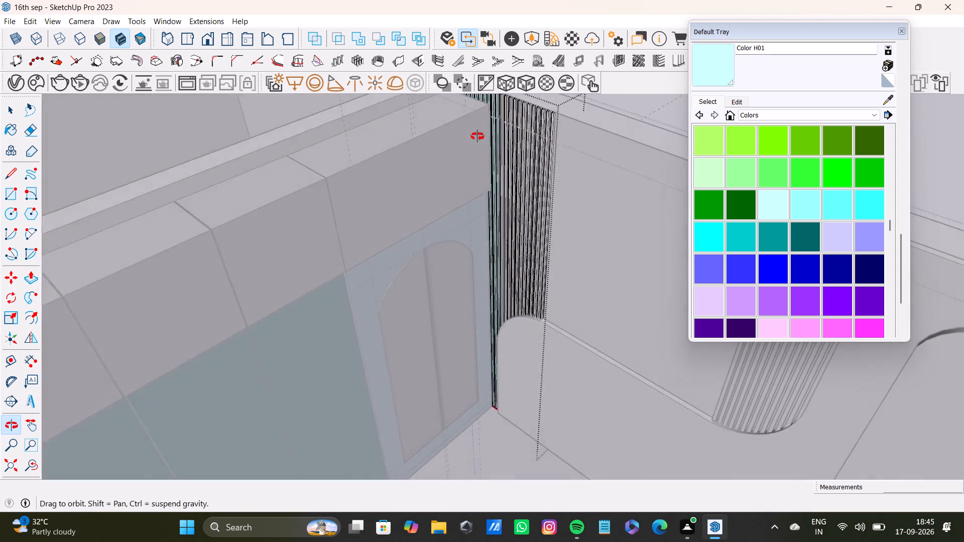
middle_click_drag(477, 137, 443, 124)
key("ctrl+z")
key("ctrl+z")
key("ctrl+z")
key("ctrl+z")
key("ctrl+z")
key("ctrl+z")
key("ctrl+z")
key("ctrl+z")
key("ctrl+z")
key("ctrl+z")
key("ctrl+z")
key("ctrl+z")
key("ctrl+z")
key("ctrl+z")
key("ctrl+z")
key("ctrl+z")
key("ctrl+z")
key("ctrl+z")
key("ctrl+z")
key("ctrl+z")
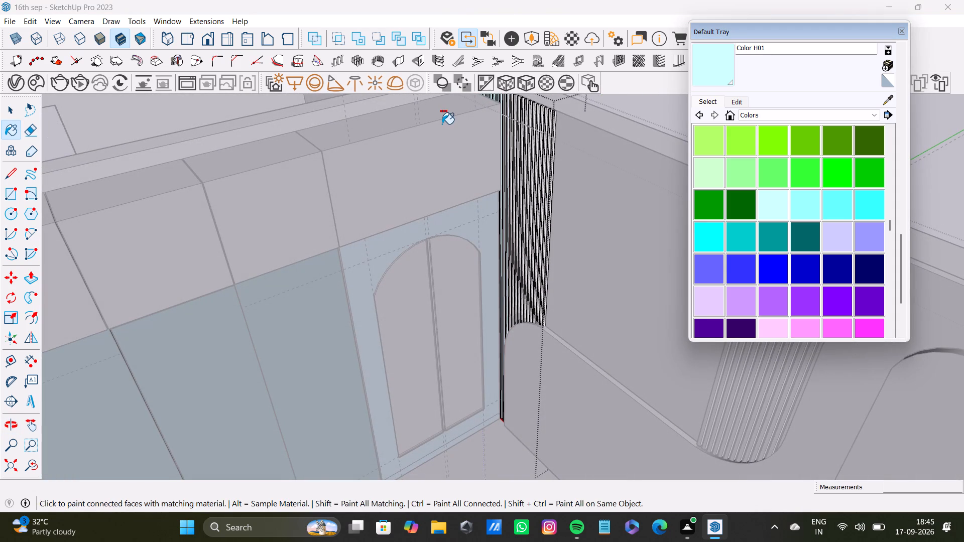
Undo the remaining Color H01 painting on the first slats and leave the slat group.
scroll(473, 138, "down", 5, "ctrl")
middle_click_drag(480, 149, 533, 227, "shift")
scroll(536, 210, "up", 11)
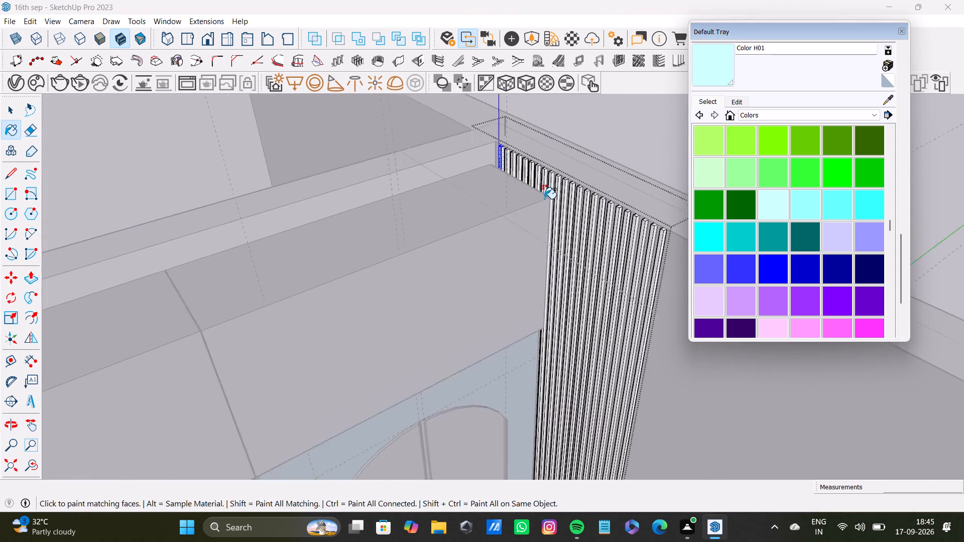
scroll(544, 199, "up", 10)
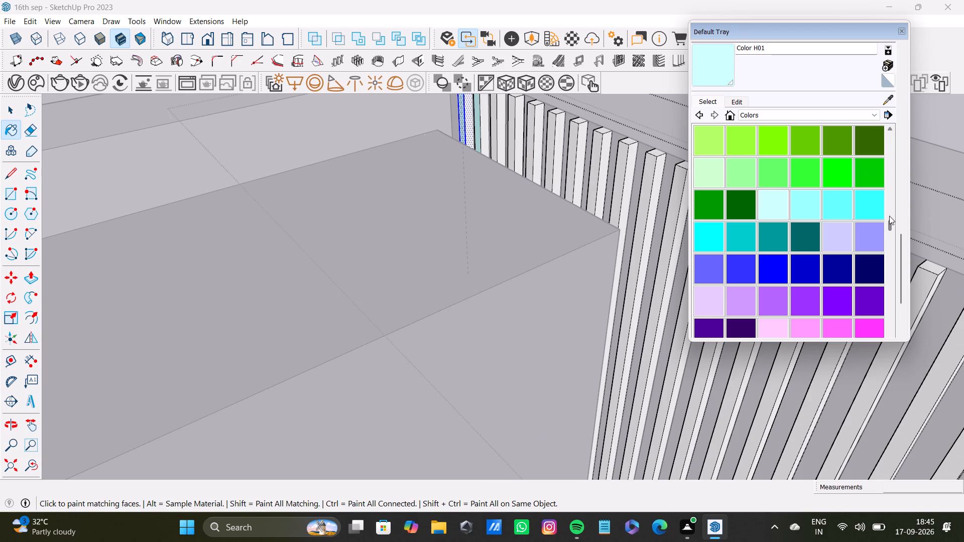
left_click_drag(890, 229, 891, 212)
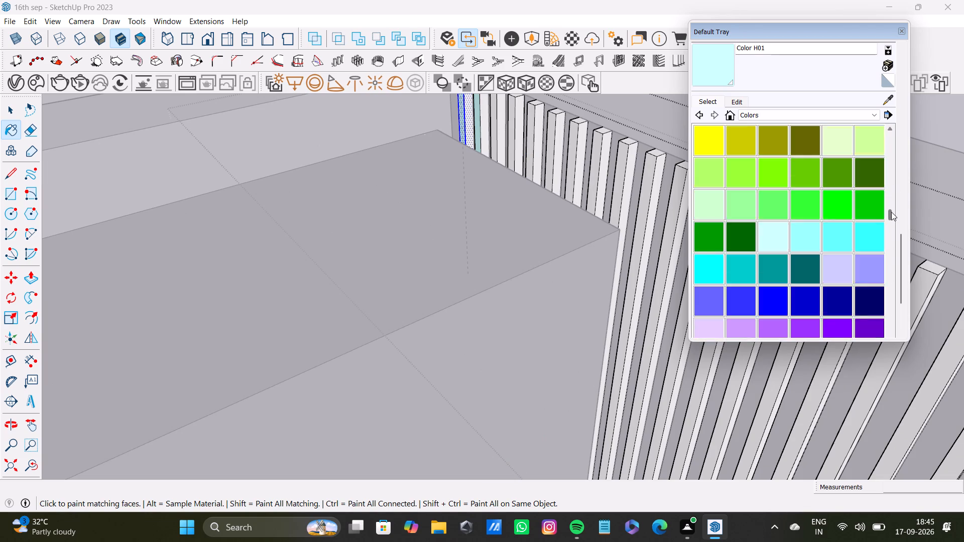
left_click_drag(891, 212, 886, 139)
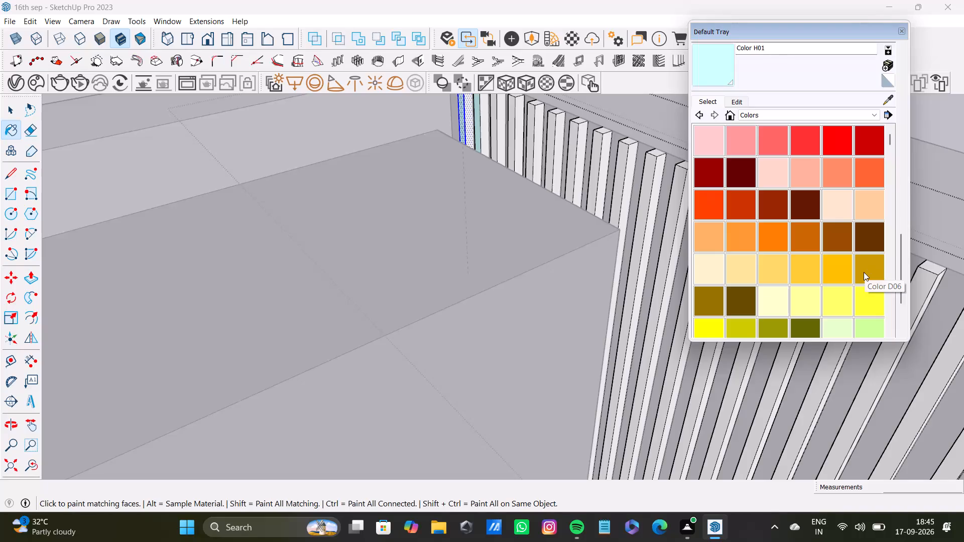
scroll(737, 260, "up", 7)
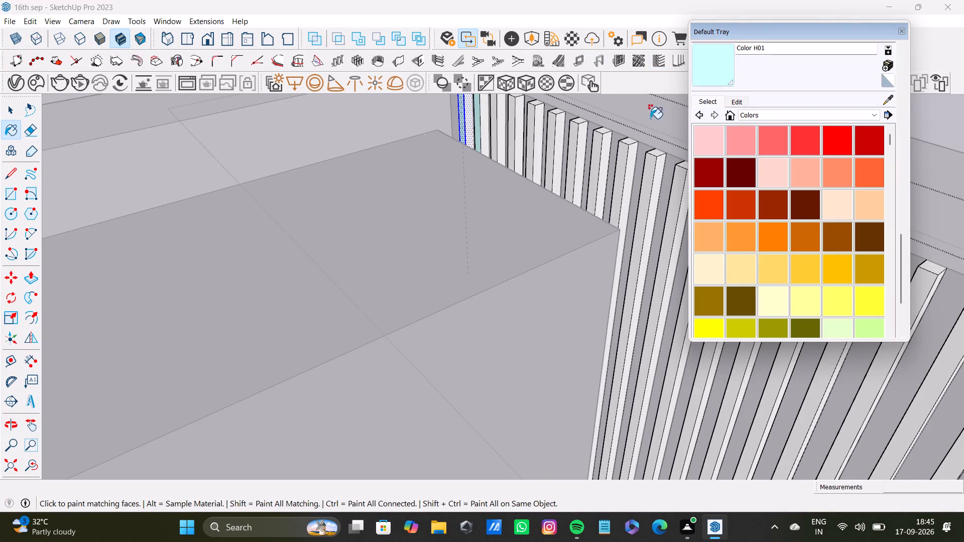
key("ctrl+z")
key("ctrl+z")
key("ctrl+z")
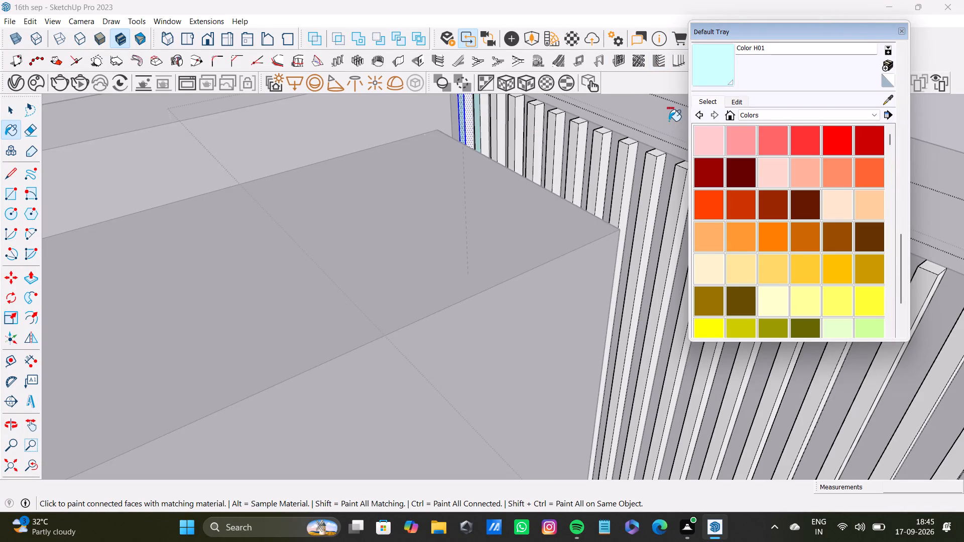
left_click(903, 32)
scroll(444, 212, "up", 4)
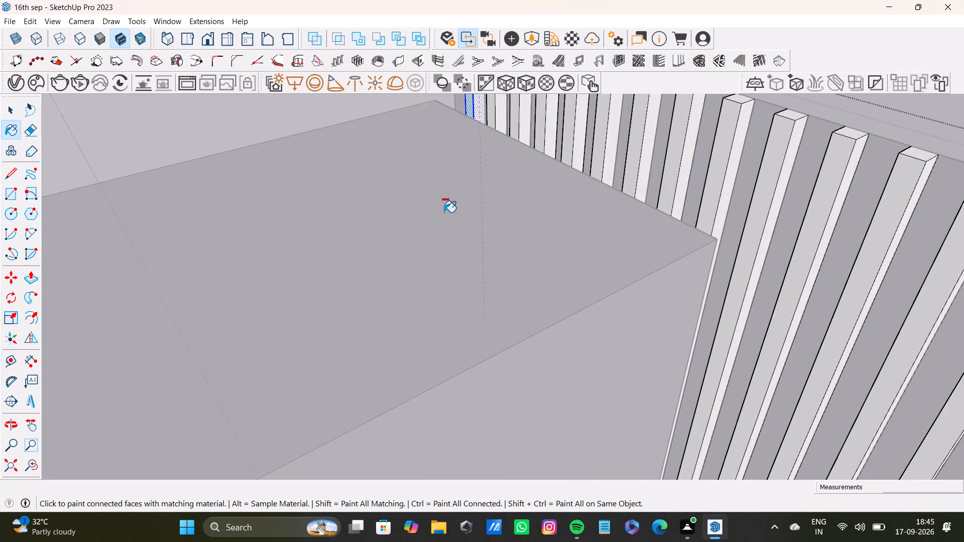
scroll(444, 212, "down", 8)
middle_click_drag(448, 202, 488, 305, "shift")
key("ctrl+z")
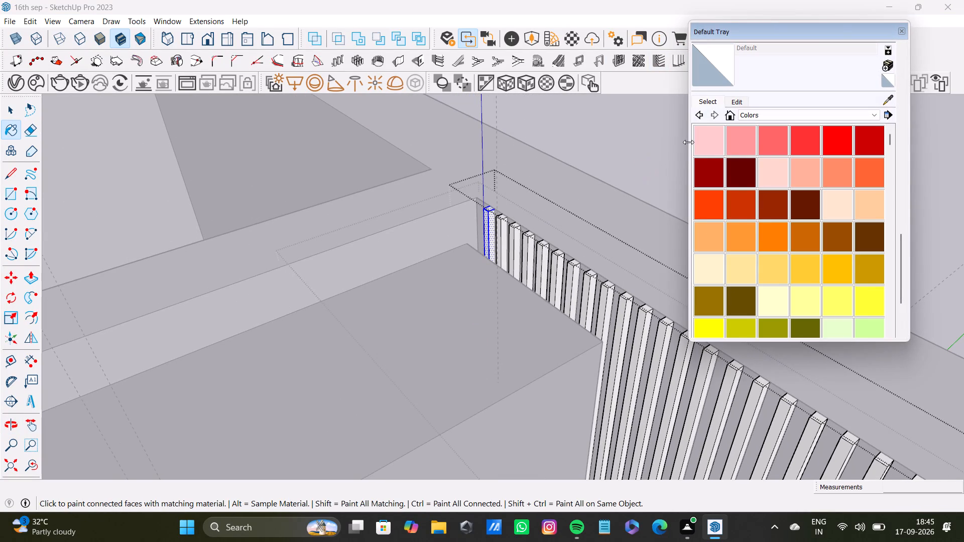
key("ctrl+z")
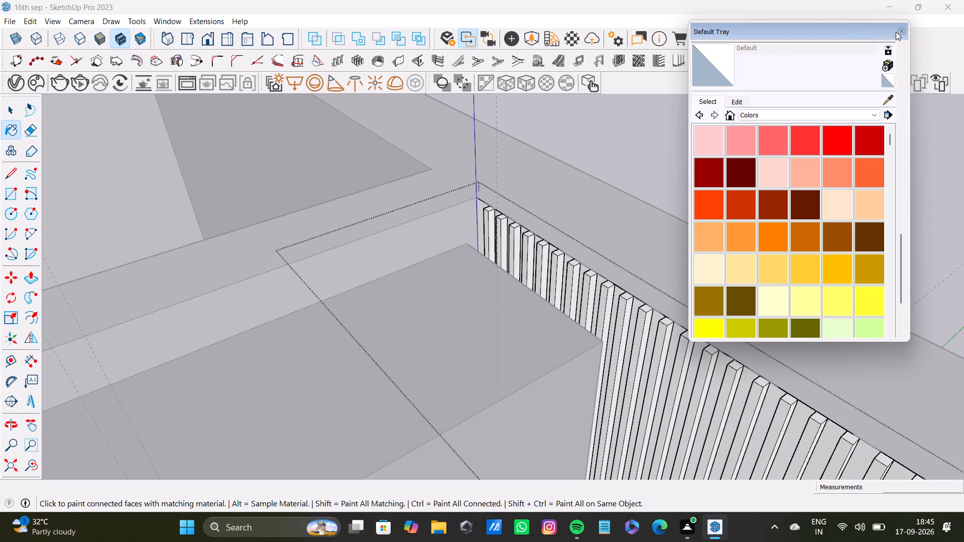
left_click(900, 32)
key("space")
left_click(661, 160)
scroll(486, 240, "up", 4)
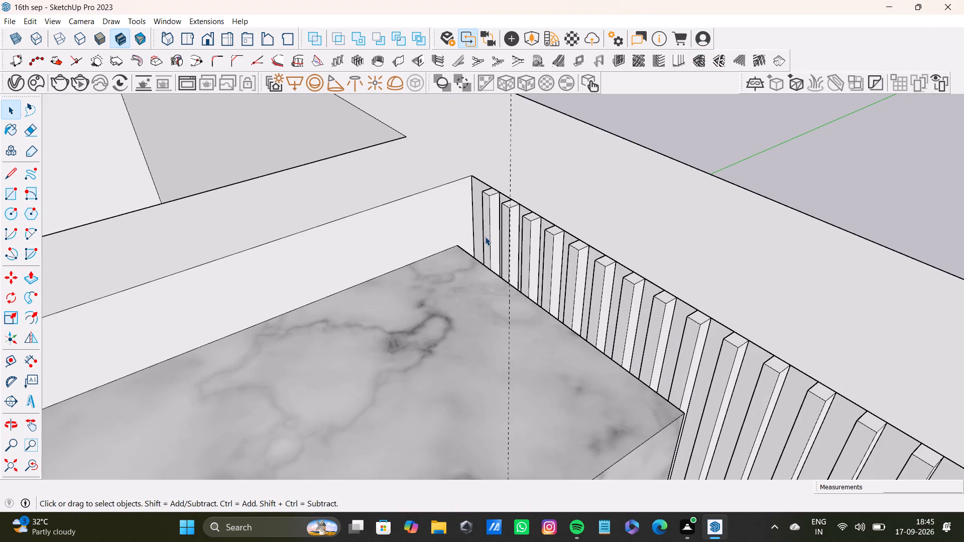
Examine the wardrobe's teal doors, light blue arched panel and the panel edges beside the slatted wall.
scroll(485, 236, "down", 20)
middle_click_drag(485, 265, 474, 376)
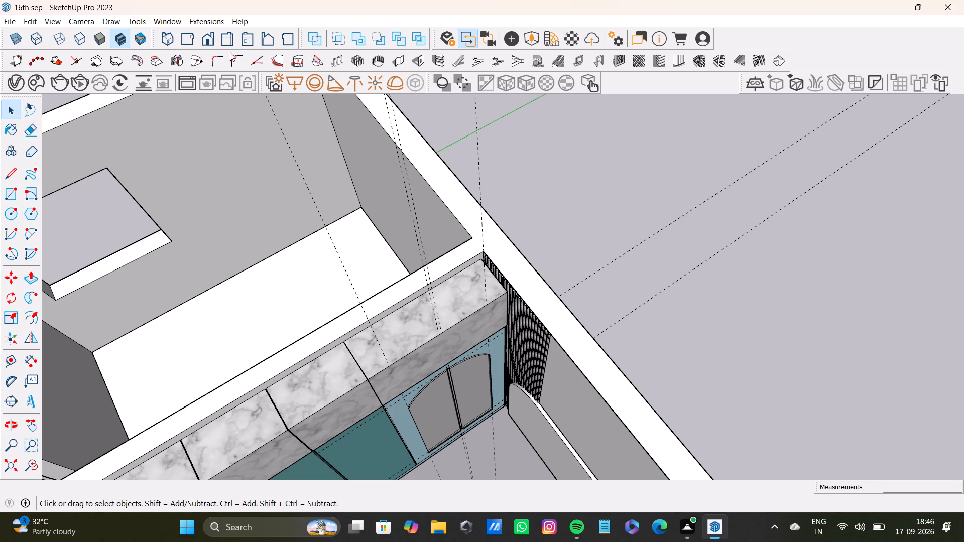
scroll(453, 419, "up", 9)
scroll(364, 413, "up", 12)
scroll(400, 425, "down", 8)
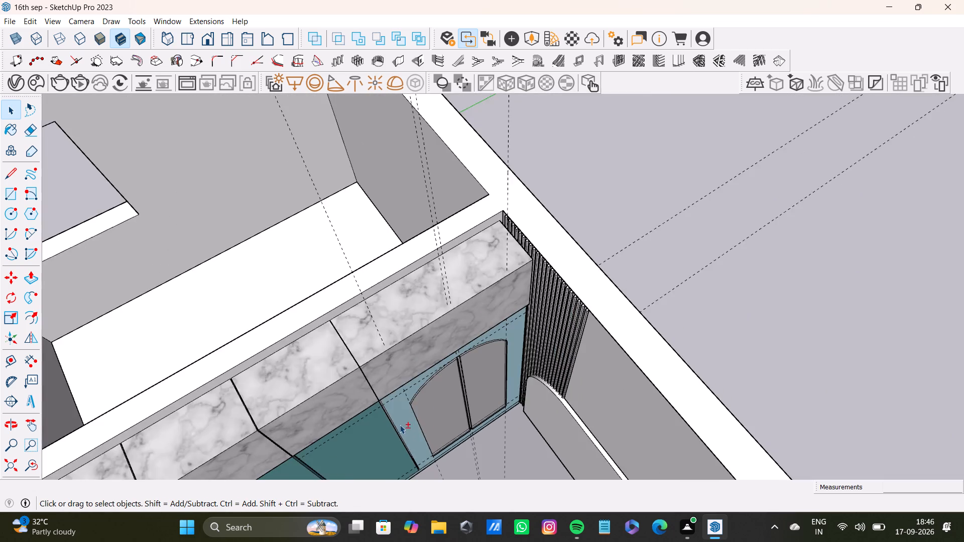
middle_click_drag(400, 425, 421, 297, "shift")
scroll(395, 323, "up", 6)
middle_click_drag(400, 319, 319, 312)
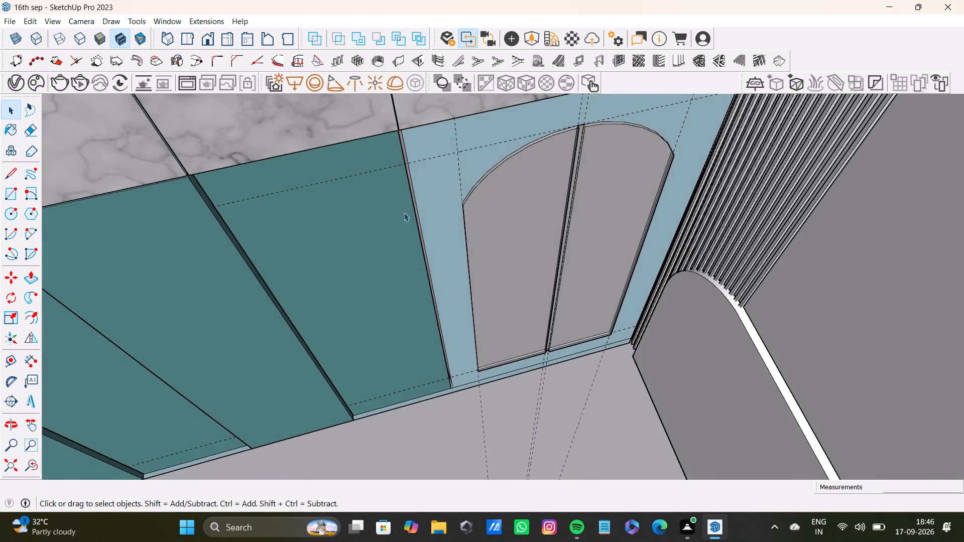
scroll(404, 207, "up", 5)
left_click(444, 158)
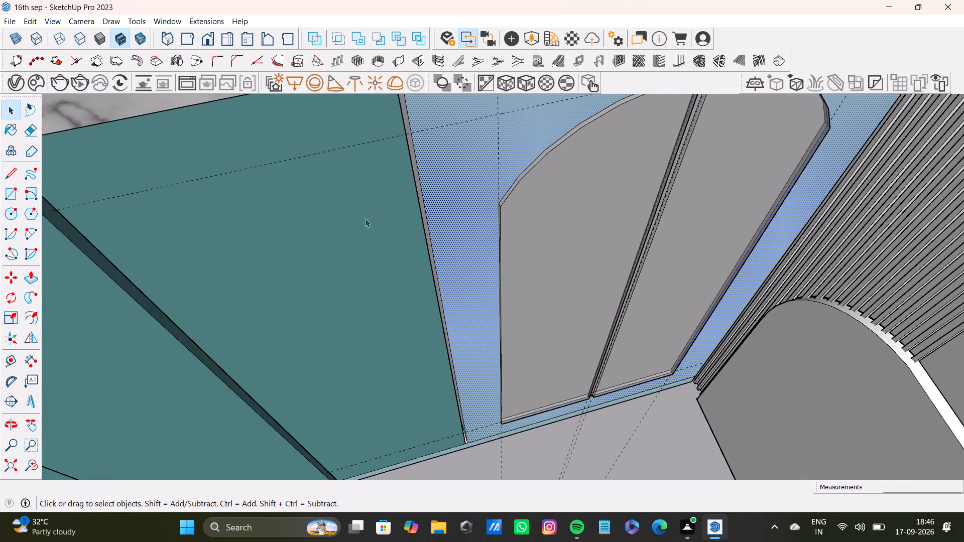
scroll(356, 238, "down", 8)
middle_click_drag(351, 242, 400, 281, "shift")
scroll(322, 306, "down", 5, "shift")
middle_click_drag(322, 306, 376, 266, "shift")
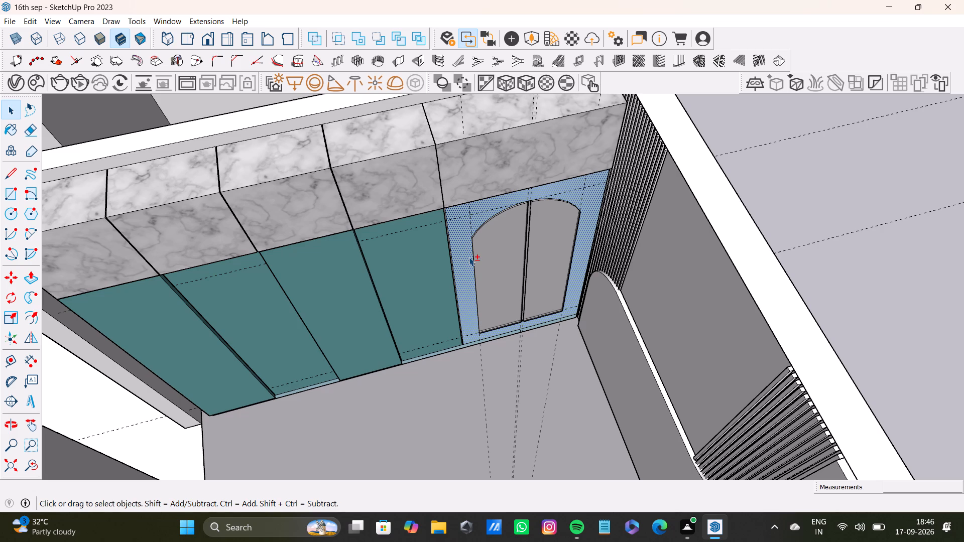
scroll(392, 285, "up", 6, "shift")
scroll(494, 218, "up", 1, "shift")
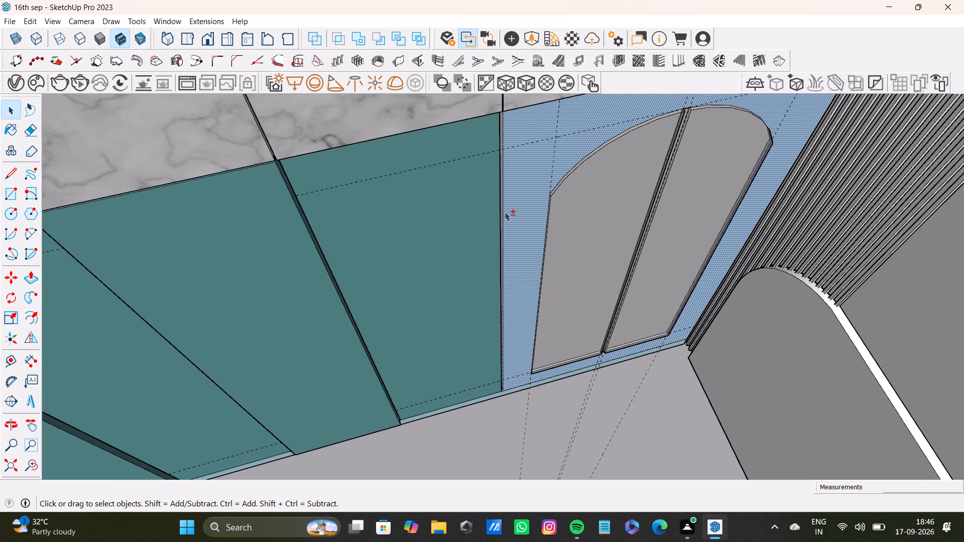
middle_click_drag(506, 211, 373, 312, "shift")
scroll(372, 278, "up", 8, "shift")
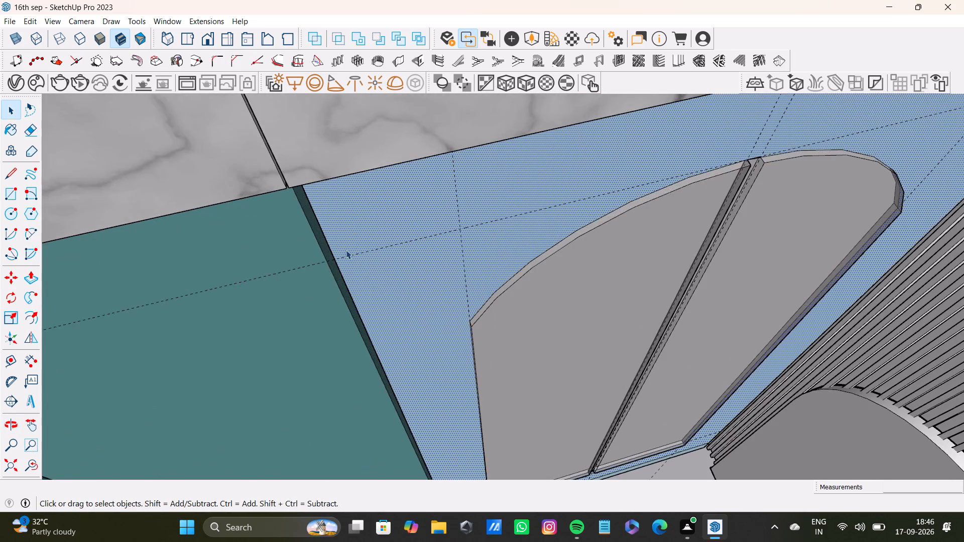
middle_click_drag(346, 250, 337, 249)
scroll(340, 247, "down", 1)
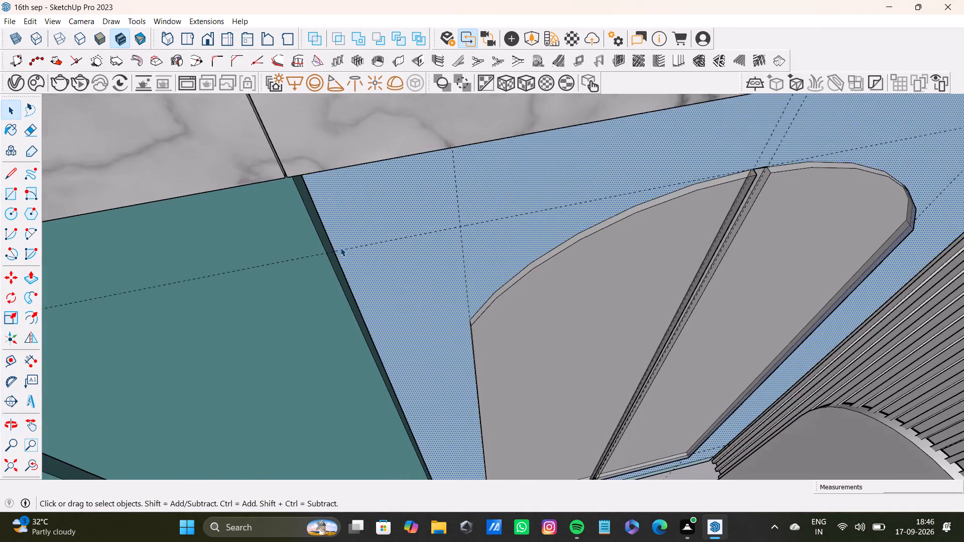
scroll(340, 247, "down", 12)
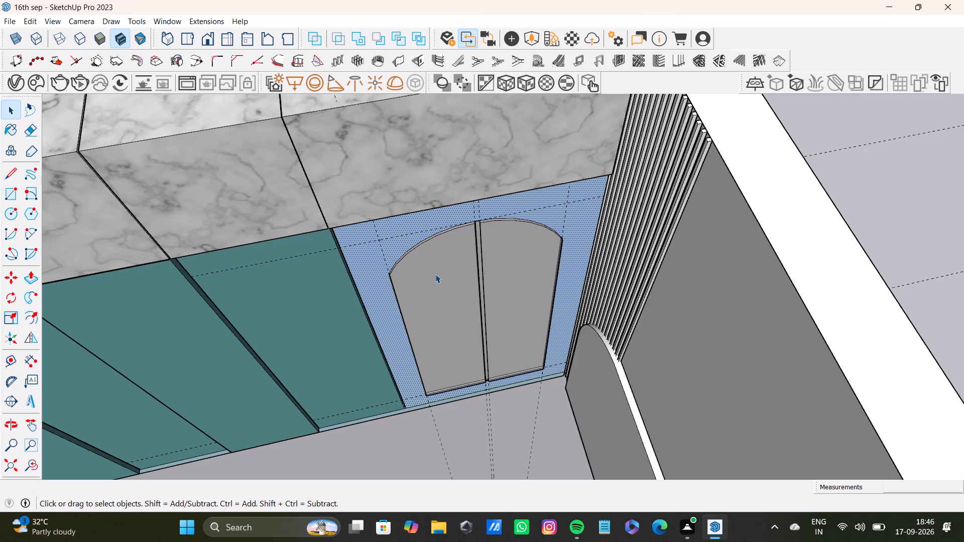
Sample 0095_LightBlue from the arched wardrobe panel and paint the panel's unpainted narrow side face with it.
scroll(392, 271, "up", 7)
scroll(362, 240, "up", 20)
scroll(362, 240, "up", 1)
middle_click_drag(285, 243, 468, 216)
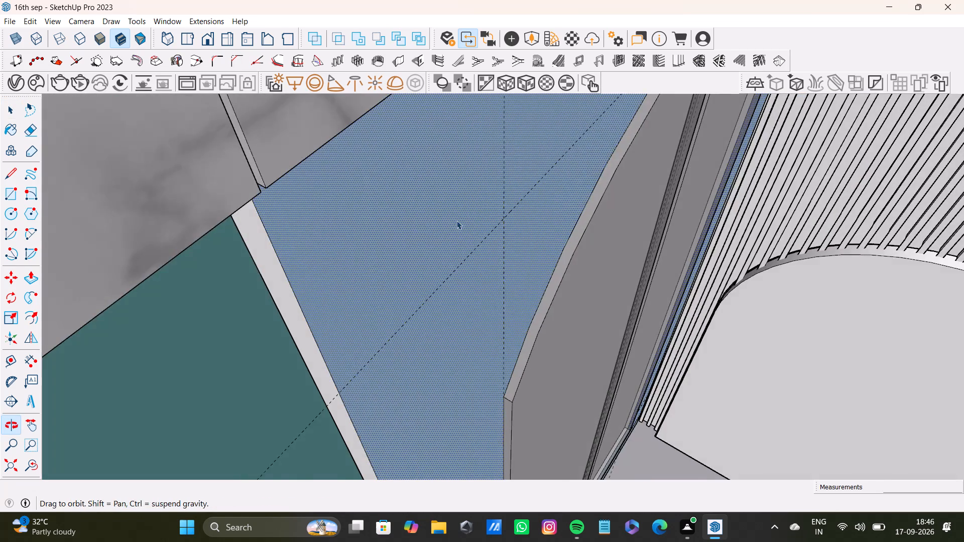
scroll(292, 245, "up", 6)
left_click(261, 238)
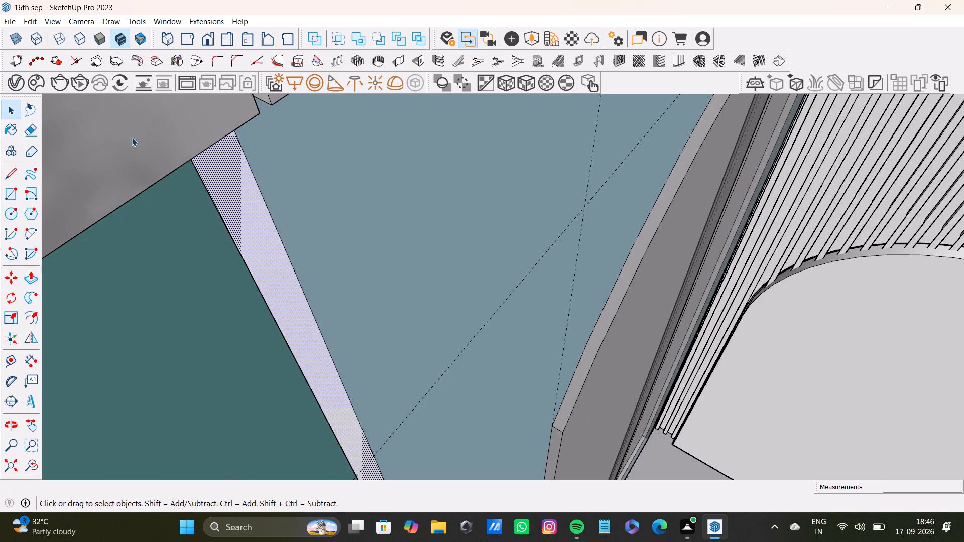
left_click(12, 125)
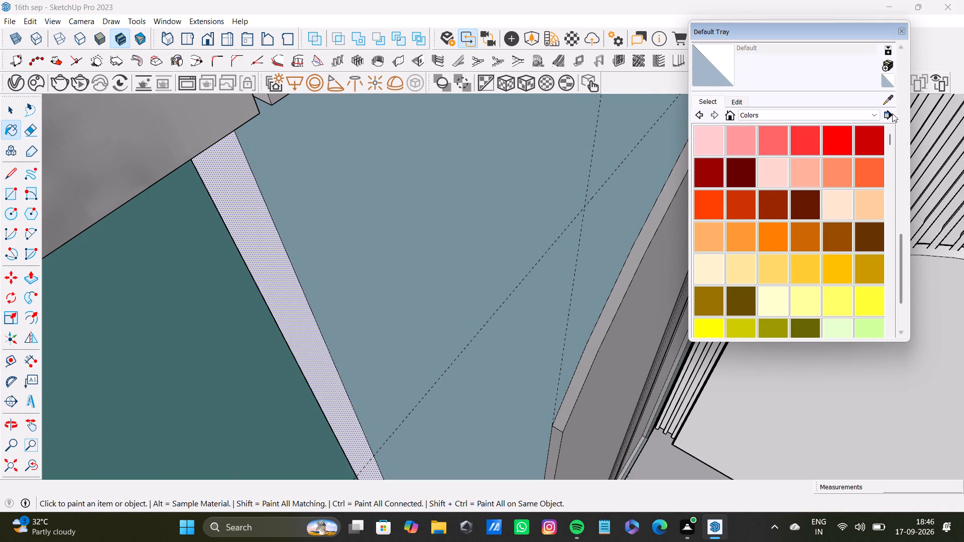
left_click(892, 102)
left_click(450, 169)
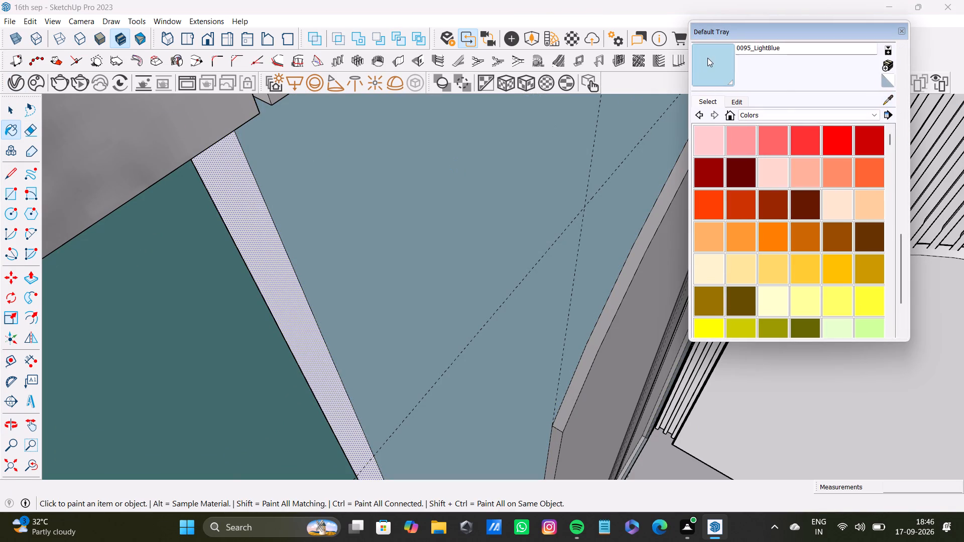
left_click(708, 60)
left_click(251, 210)
scroll(339, 209, "down", 20)
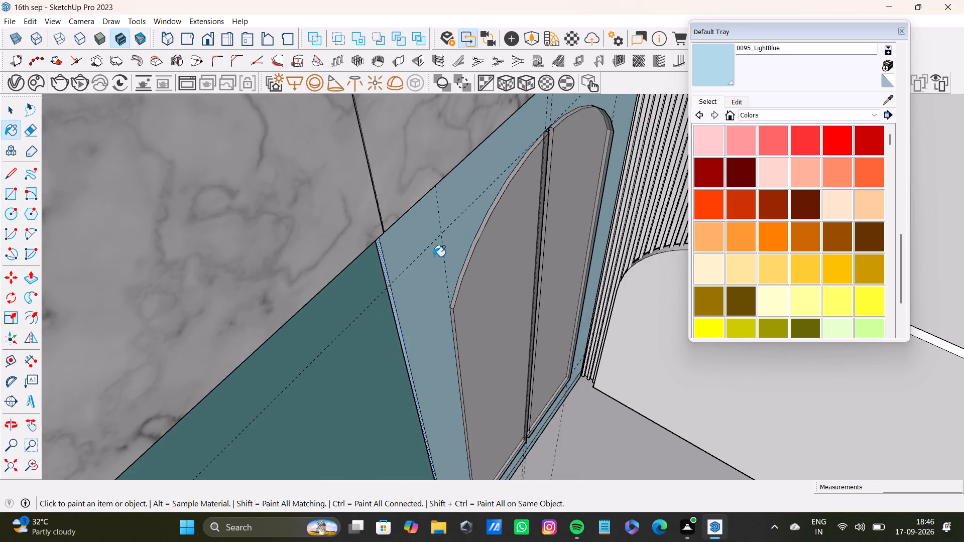
middle_click_drag(512, 248, 374, 330)
scroll(373, 323, "down", 9)
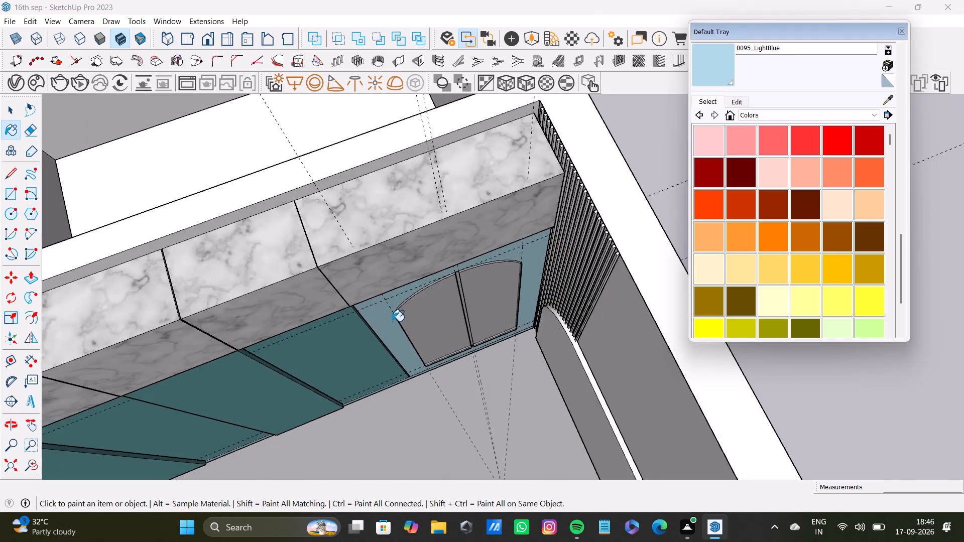
scroll(392, 321, "down", 3)
scroll(438, 311, "up", 5)
scroll(443, 307, "down", 14)
key("space")
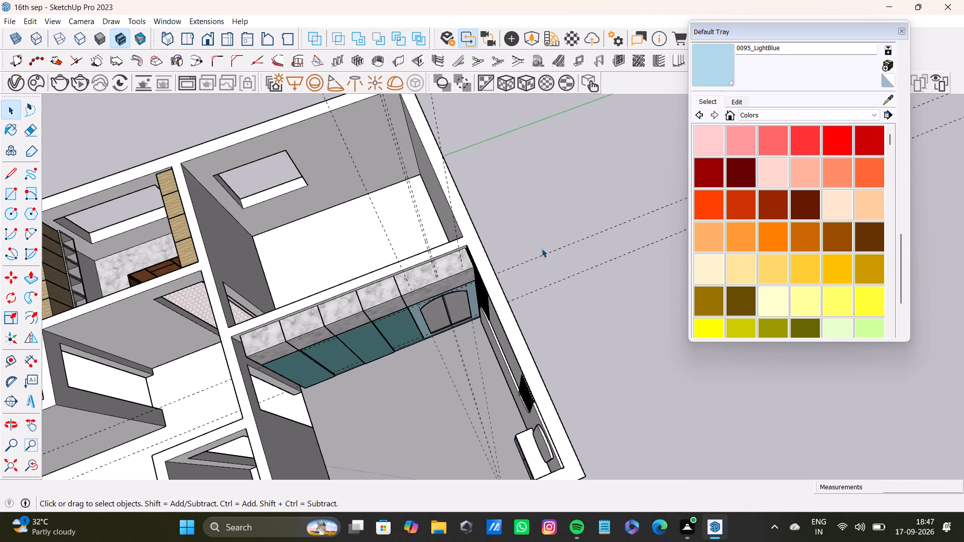
left_click(545, 242)
Open the slat group for editing and select the top, side and front faces of the first two slats.
scroll(469, 284, "up", 10)
middle_click_drag(468, 286, 622, 265)
scroll(587, 264, "up", 6)
middle_click_drag(480, 197, 474, 249, "shift")
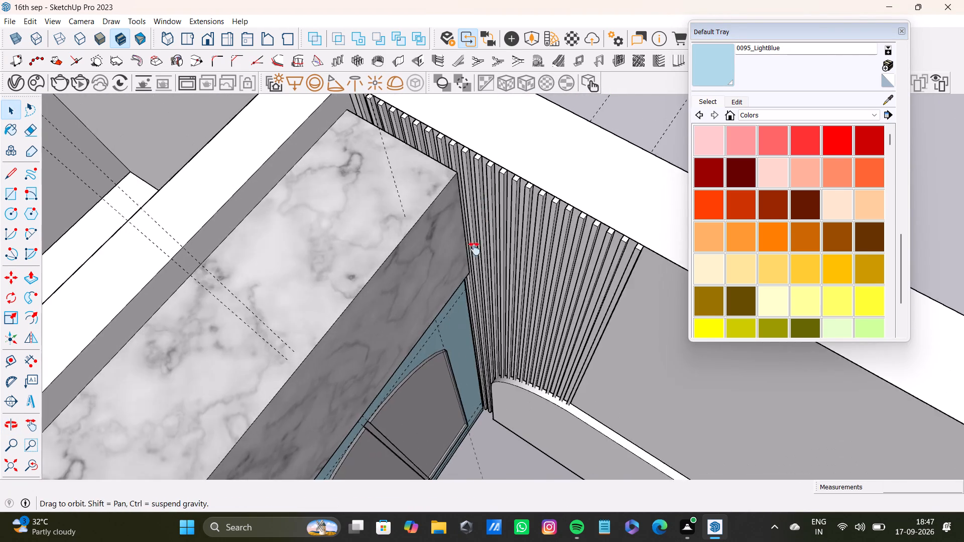
middle_click_drag(474, 249, 462, 305, "shift")
scroll(464, 306, "up", 15, "shift")
double_click(318, 185, "shift")
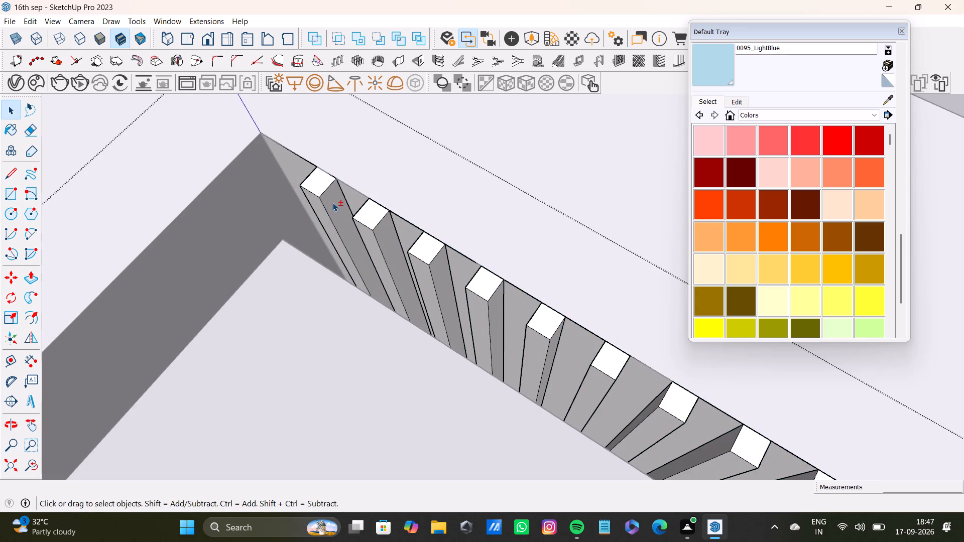
double_click(332, 203, "shift")
double_click(332, 195, "shift")
double_click(325, 178, "shift")
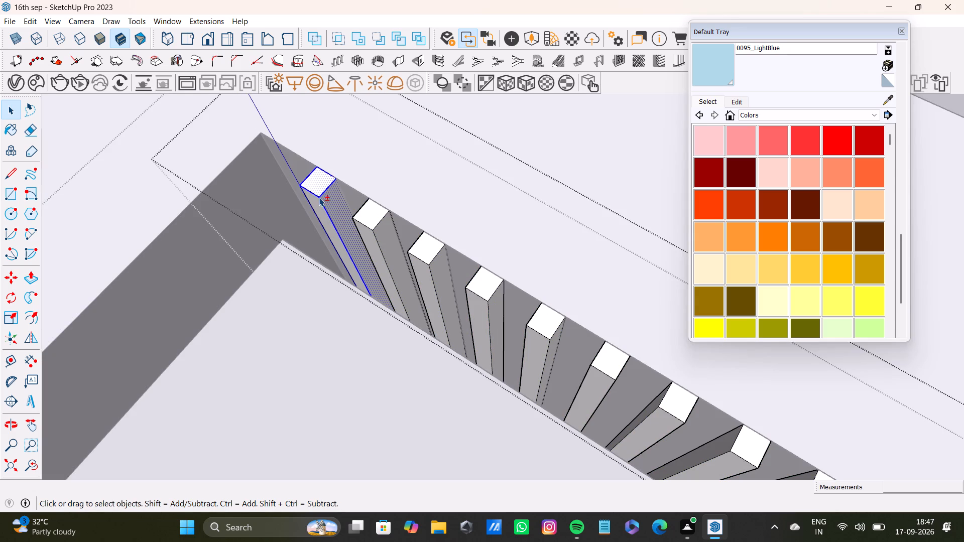
double_click(319, 202, "shift")
double_click(365, 213, "shift")
double_click(383, 232, "shift")
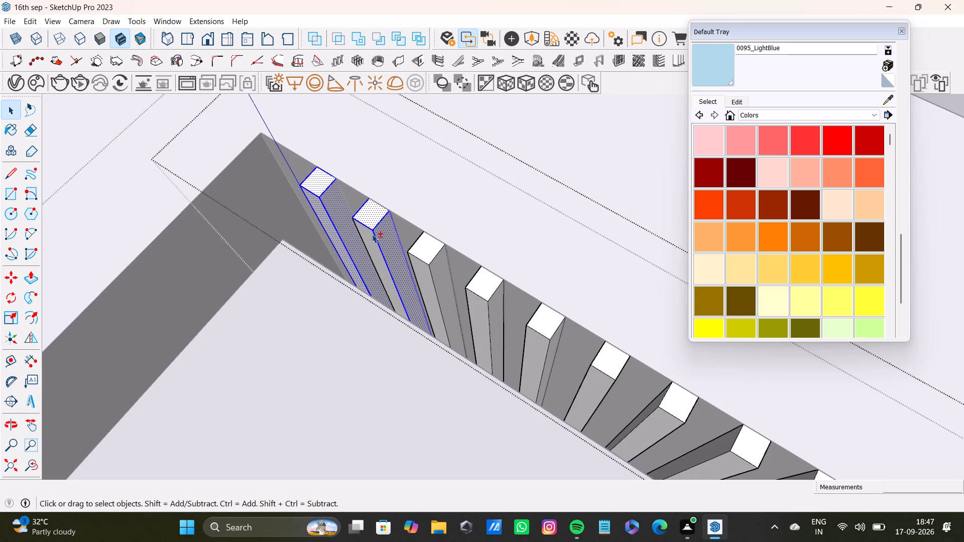
double_click(372, 234, "shift")
Add the top, side and front faces of the third and fourth slats to the selection.
double_click(431, 252, "shift")
double_click(442, 267, "shift")
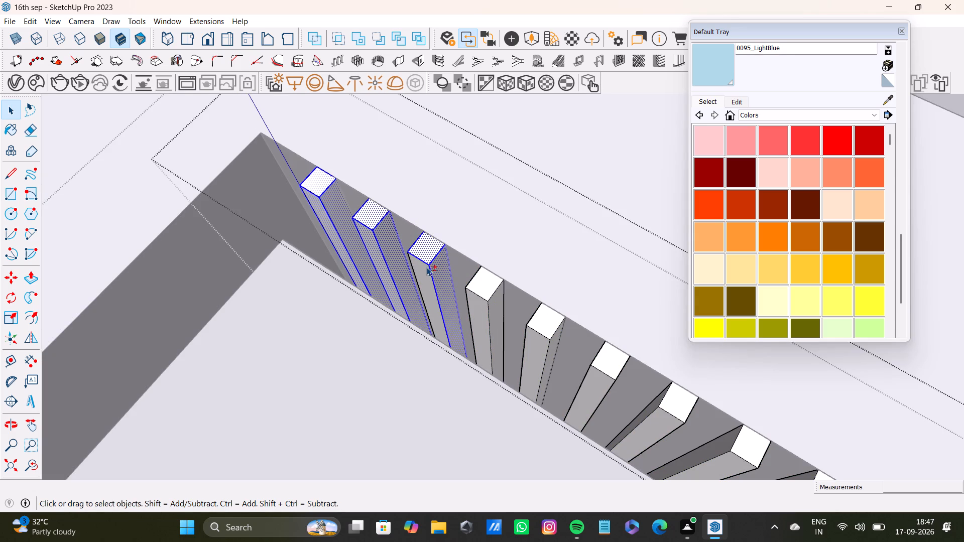
double_click(421, 267, "shift")
double_click(484, 278, "shift")
left_click(496, 302, "shift")
left_click_drag(496, 302, 488, 308, "shift")
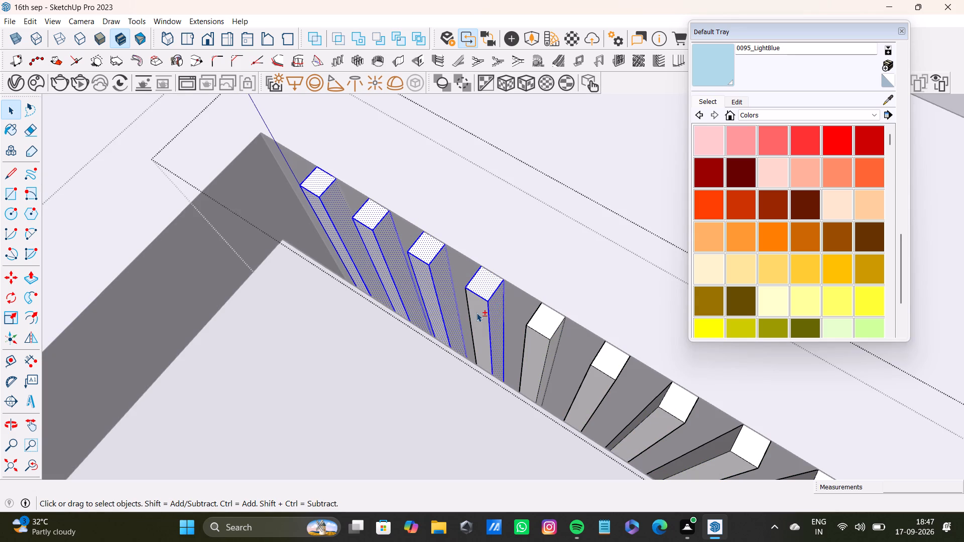
double_click(476, 313, "shift")
Add the top, side and front faces of the fifth and sixth slats to the selection.
scroll(486, 317, "down", 5, "shift")
middle_click_drag(502, 312, 444, 149, "shift")
scroll(453, 186, "up", 5, "shift")
double_click(459, 130, "shift")
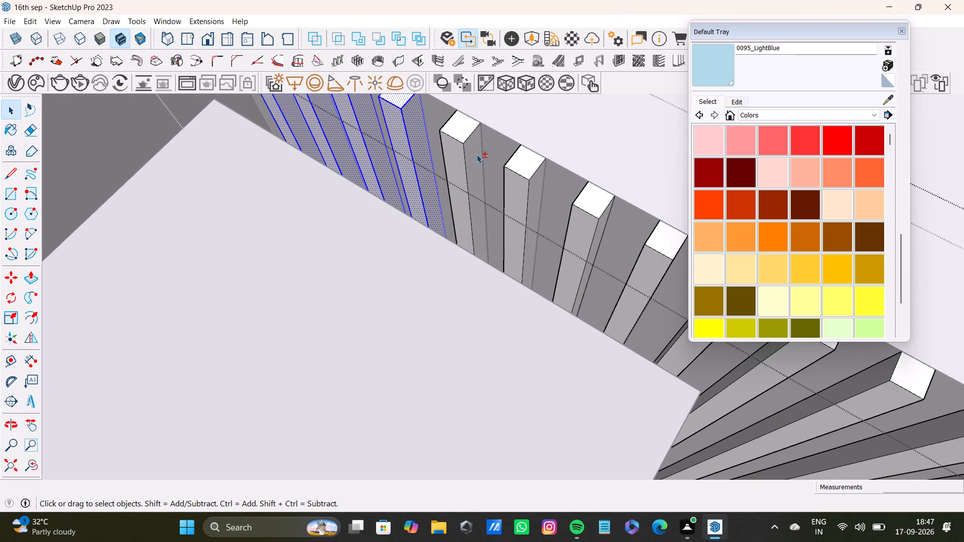
double_click(477, 158, "shift")
double_click(469, 120, "shift")
double_click(480, 158, "shift")
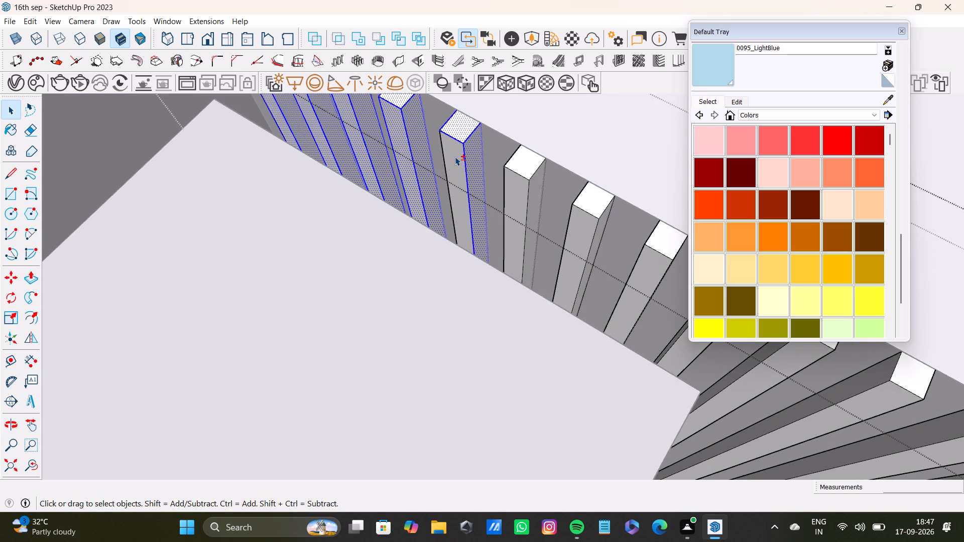
double_click(451, 157, "shift")
double_click(526, 160, "shift")
double_click(534, 184, "shift")
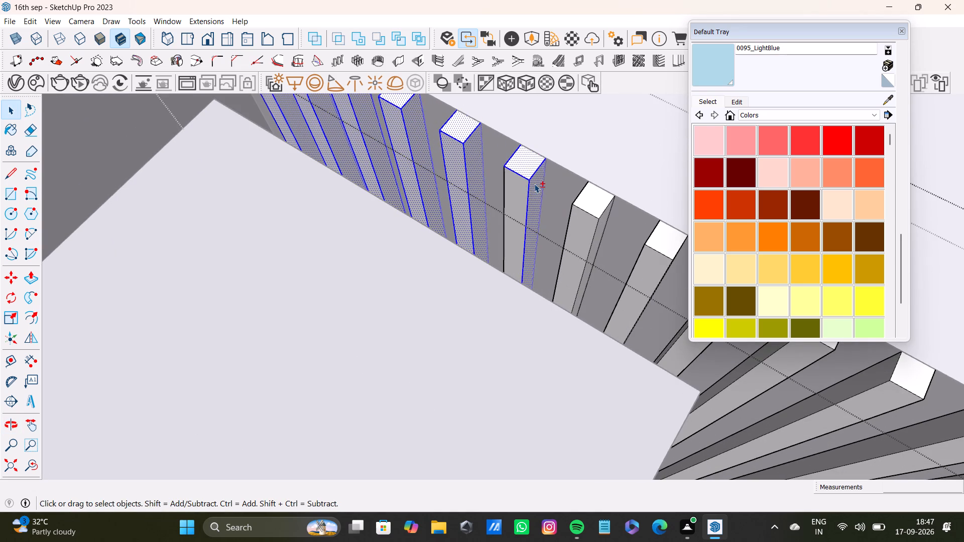
double_click(524, 189, "shift")
Extend the selection with the top, front and side faces of the seventh and eighth slats.
scroll(554, 199, "down", 5, "shift")
middle_click_drag(563, 207, 504, 149, "shift")
scroll(519, 145, "up", 4, "shift")
left_click(520, 144, "shift")
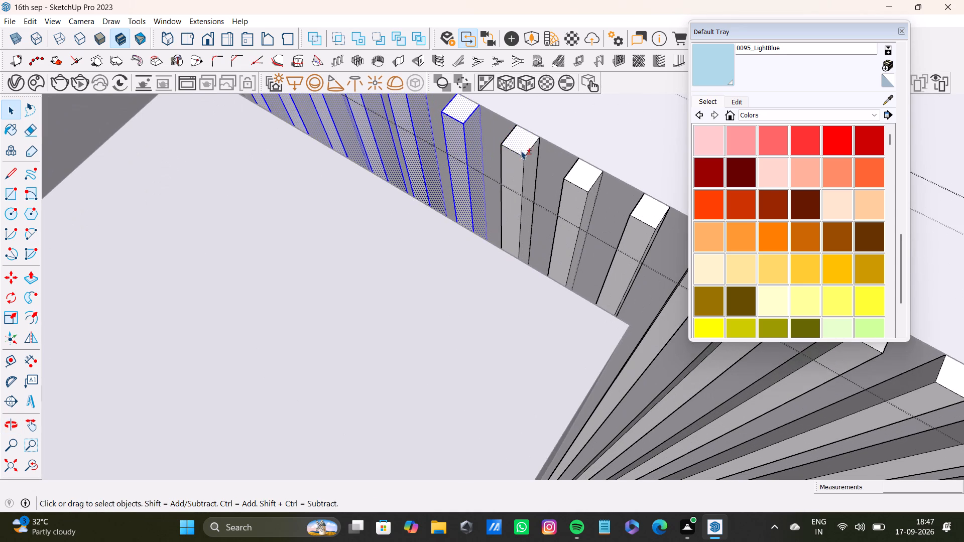
double_click(519, 167, "shift")
double_click(535, 168, "shift")
double_click(527, 143, "shift")
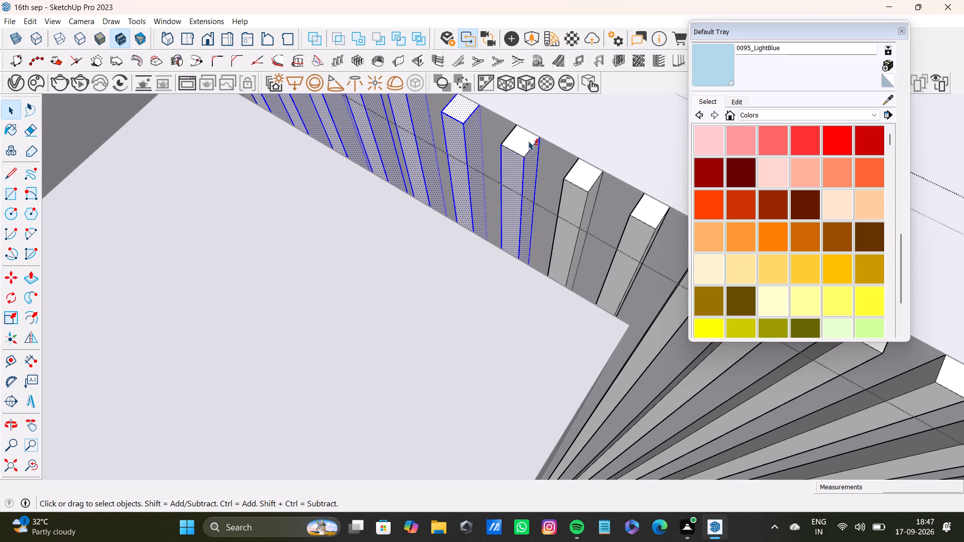
double_click(527, 141, "shift")
double_click(583, 177, "shift")
double_click(578, 203, "shift")
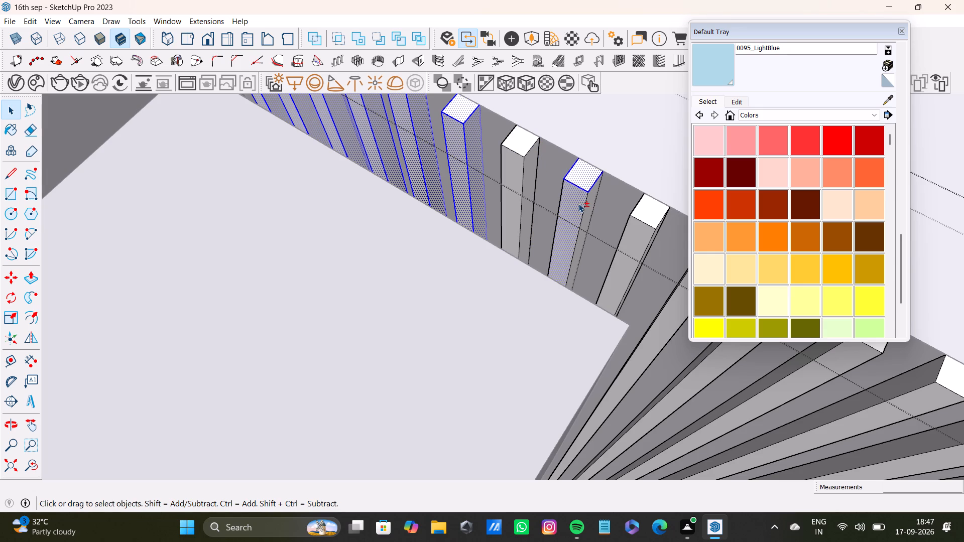
double_click(588, 204, "shift")
double_click(519, 140, "shift")
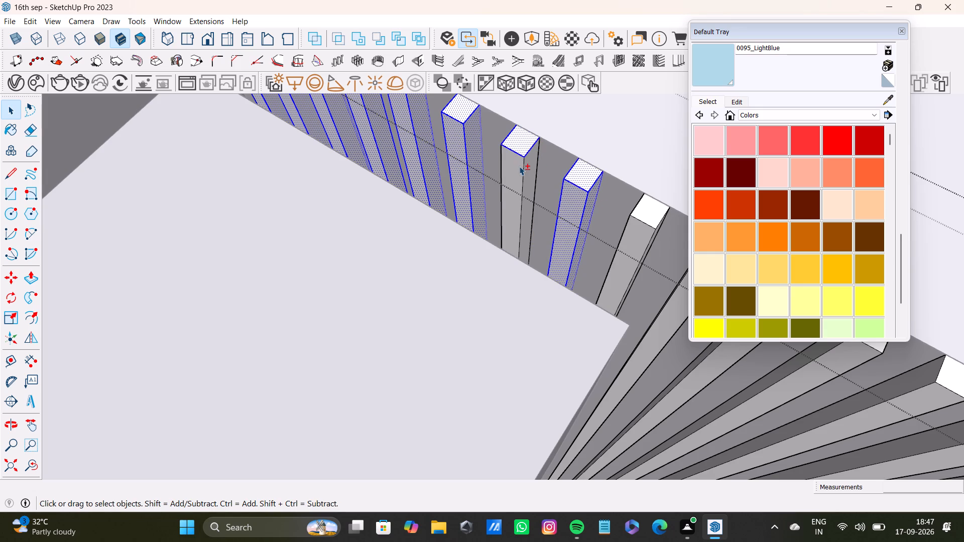
double_click(519, 166, "shift")
double_click(531, 164, "shift")
Add the top, side and front faces of the ninth, tenth and eleventh slats to the selection.
scroll(530, 169, "down", 10, "shift")
middle_click_drag(530, 178, 403, 125, "shift")
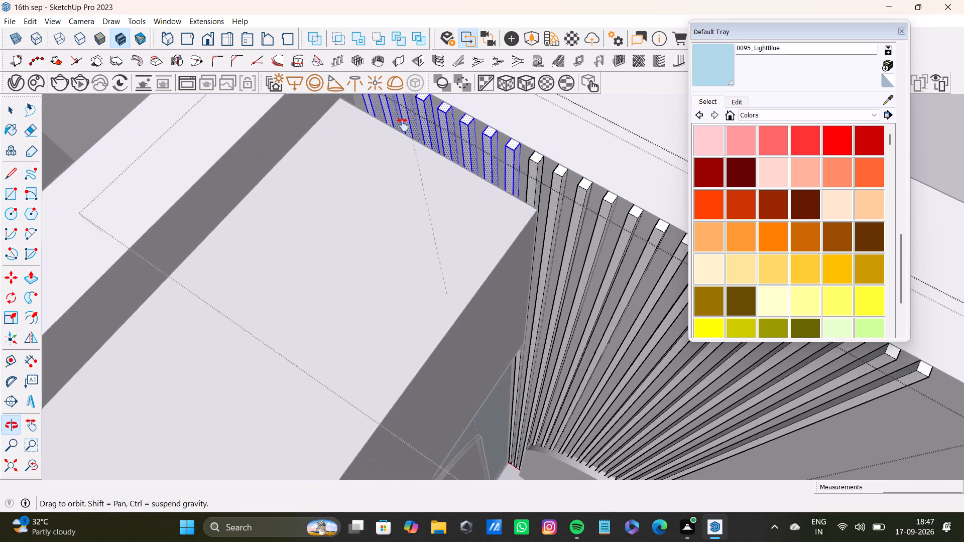
middle_click_drag(403, 125, 347, 122, "shift")
scroll(399, 145, "up", 6, "shift")
double_click(408, 139, "shift")
double_click(417, 154, "shift")
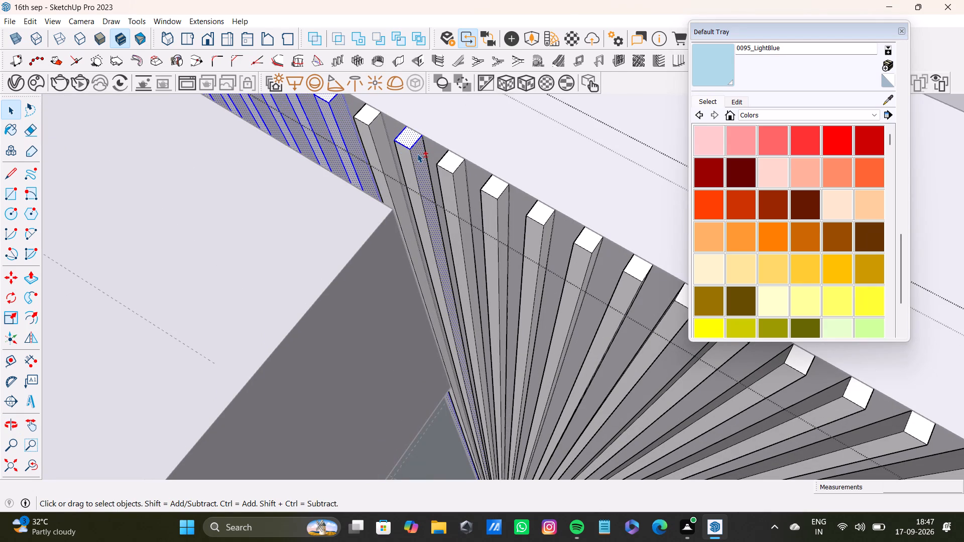
double_click(406, 154, "shift")
double_click(369, 114, "shift")
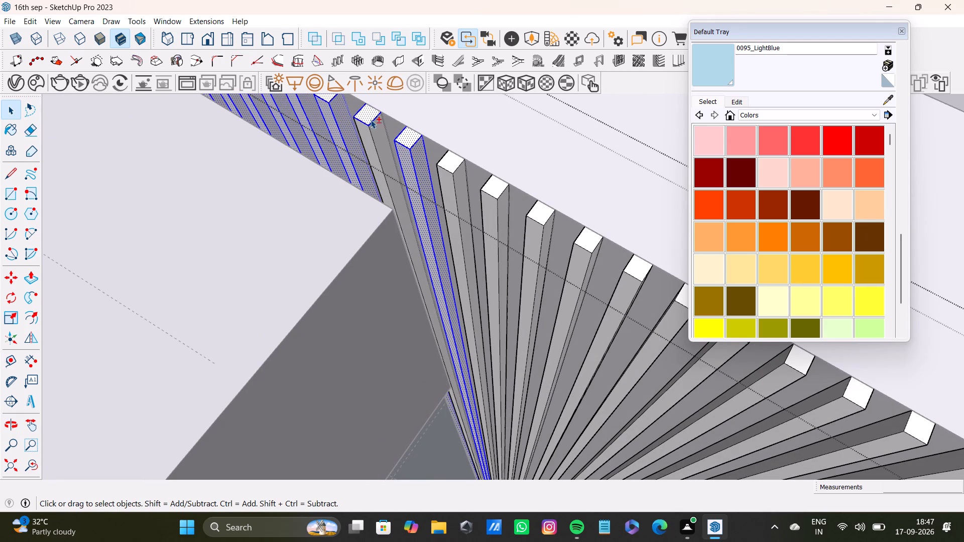
double_click(376, 125, "shift")
double_click(364, 128, "shift")
double_click(448, 161, "shift")
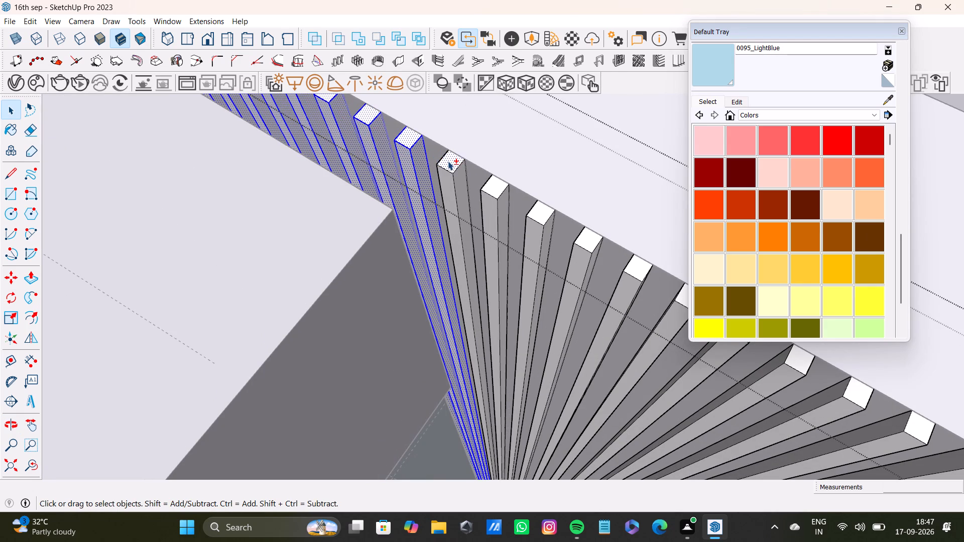
double_click(458, 178, "shift")
double_click(448, 179, "shift")
Add the twelfth slat's top, side and front faces to the selection.
scroll(447, 191, "down", 5, "shift")
middle_click_drag(467, 206, 445, 137, "shift")
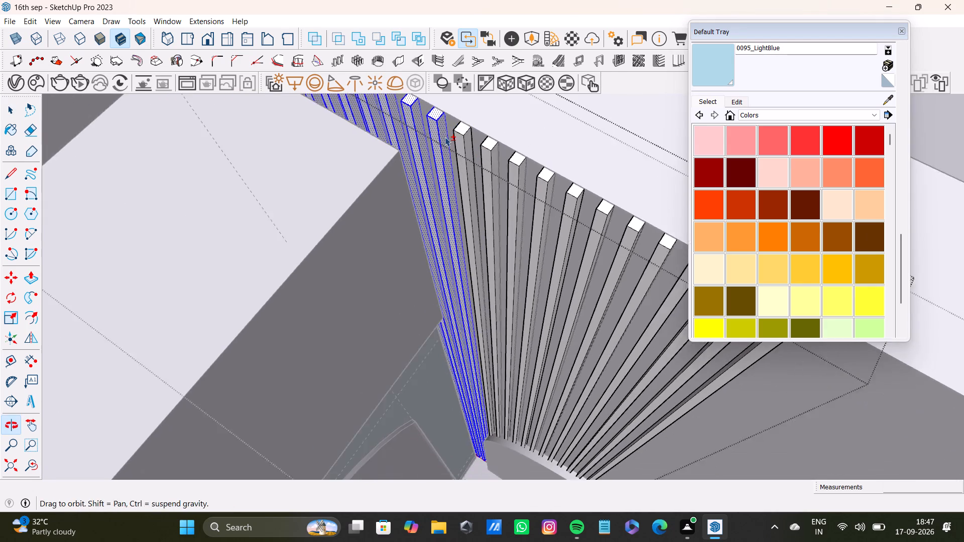
middle_click_drag(445, 137, 446, 137, "shift")
scroll(444, 150, "up", 6, "shift")
left_click(457, 99, "shift")
left_click(470, 120, "shift")
left_click(457, 122, "shift")
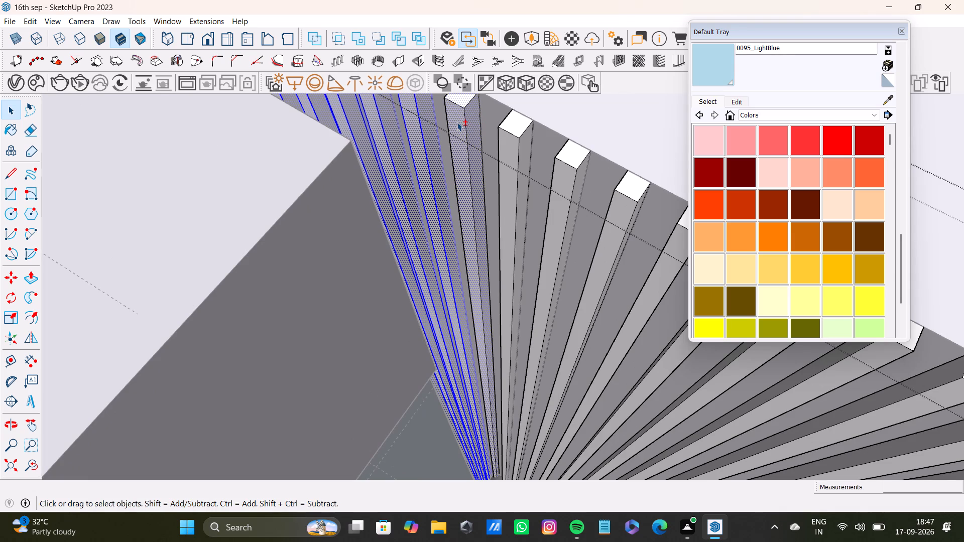
middle_click_drag(457, 138, 454, 187, "shift")
double_click(464, 151, "shift")
double_click(470, 169, "shift")
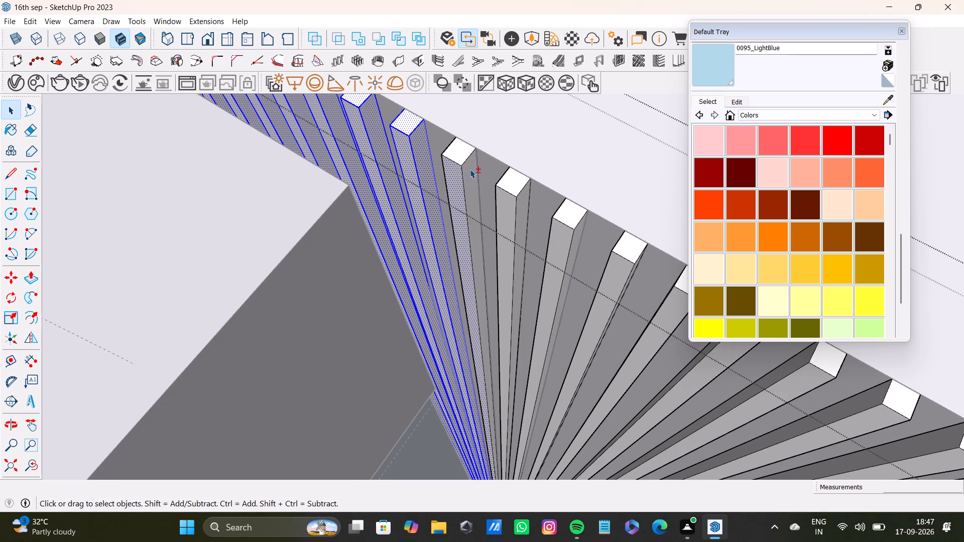
triple_click(455, 169, "shift")
double_click(459, 157, "shift")
double_click(469, 173, "shift")
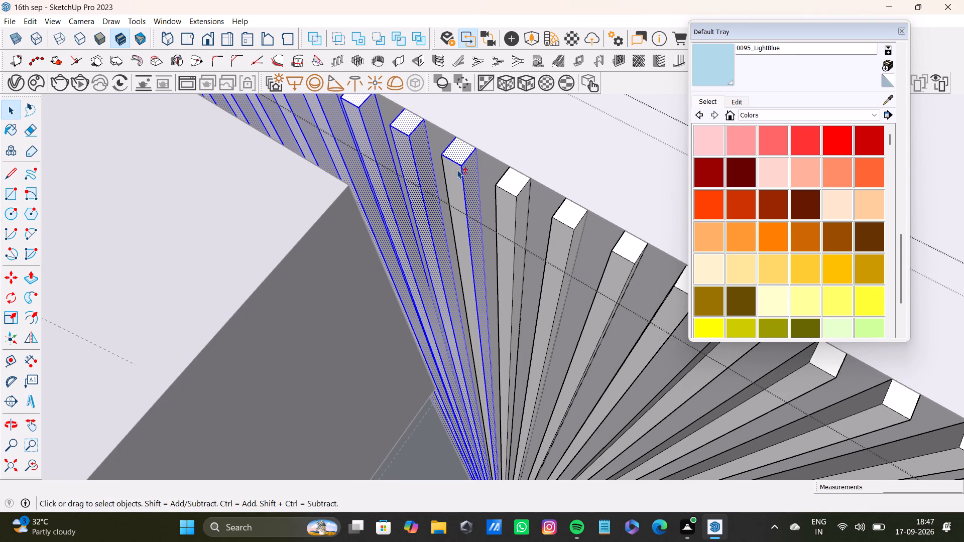
left_click(450, 169, "shift")
Add the top, front and side faces of the thirteenth and fourteenth slats to the selection.
scroll(455, 180, "down", 5, "shift")
scroll(459, 169, "up", 3, "shift")
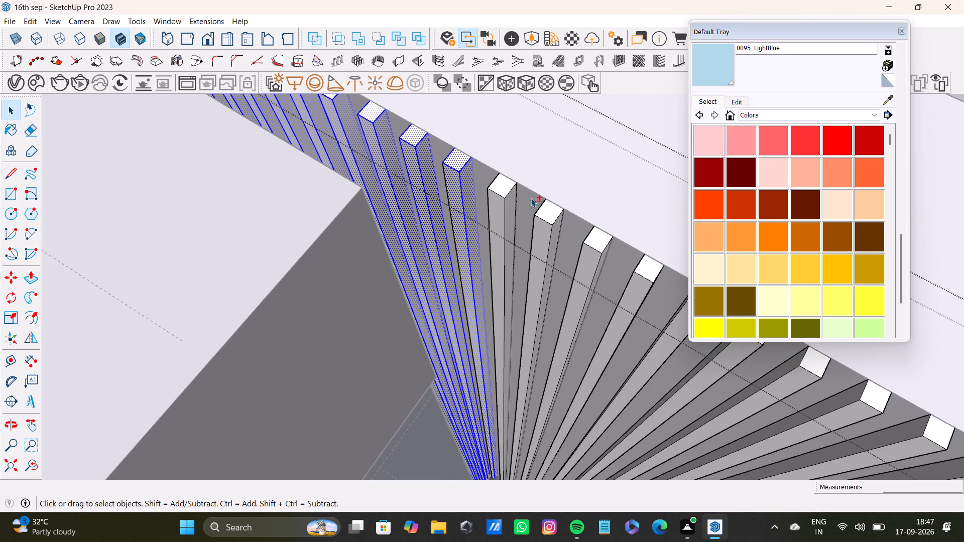
double_click(500, 188, "shift")
double_click(500, 201, "shift")
double_click(509, 198, "shift")
scroll(512, 206, "down", 5, "shift")
middle_click_drag(503, 183, 478, 141, "shift")
scroll(441, 155, "up", 3, "shift")
left_click(450, 149, "shift")
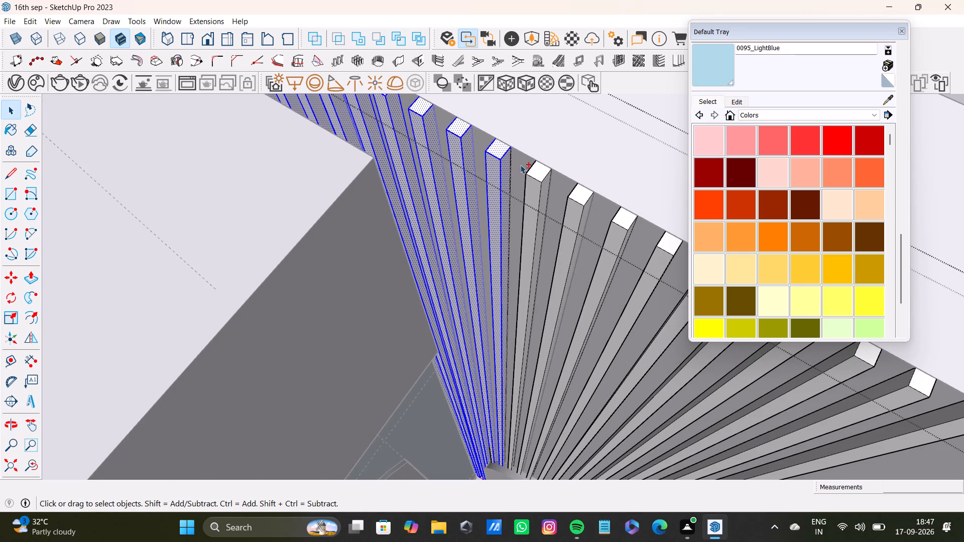
double_click(540, 169, "shift")
double_click(545, 188, "shift")
double_click(533, 187, "shift")
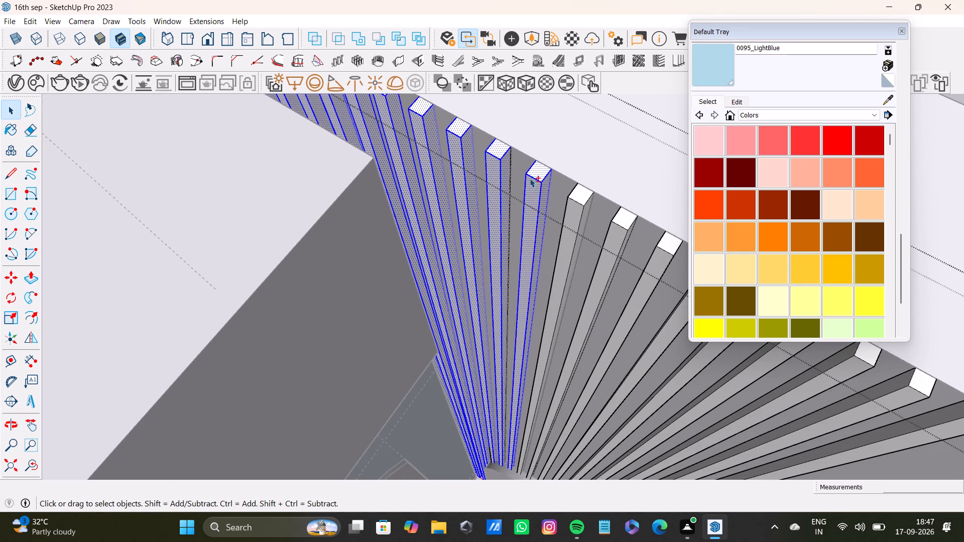
left_click(509, 176, "shift")
Extend the selection with the top, side and front faces of the fifteenth and sixteenth slats.
scroll(513, 183, "down", 5, "shift")
middle_click_drag(556, 200, 521, 165, "shift")
scroll(530, 170, "up", 4, "shift")
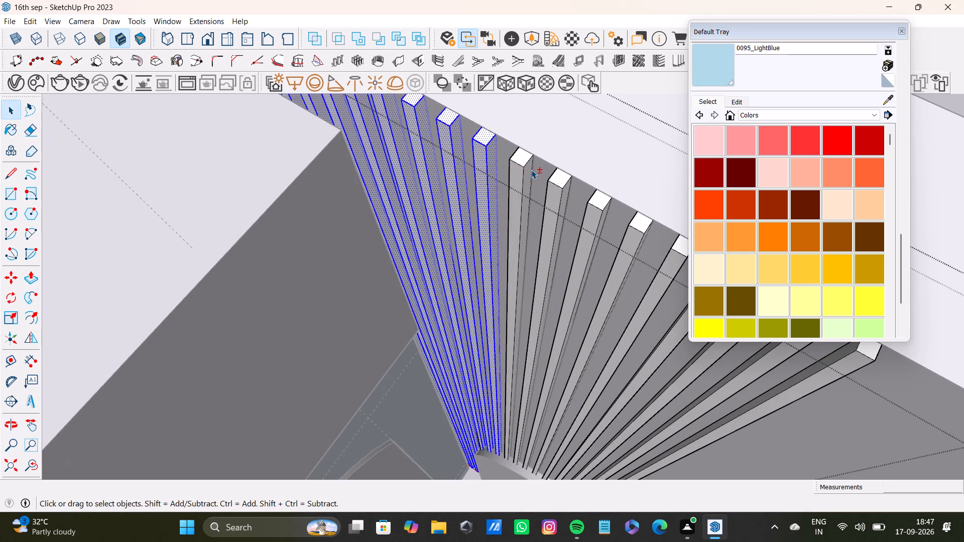
double_click(521, 160, "shift")
double_click(527, 174, "shift")
double_click(518, 170, "shift")
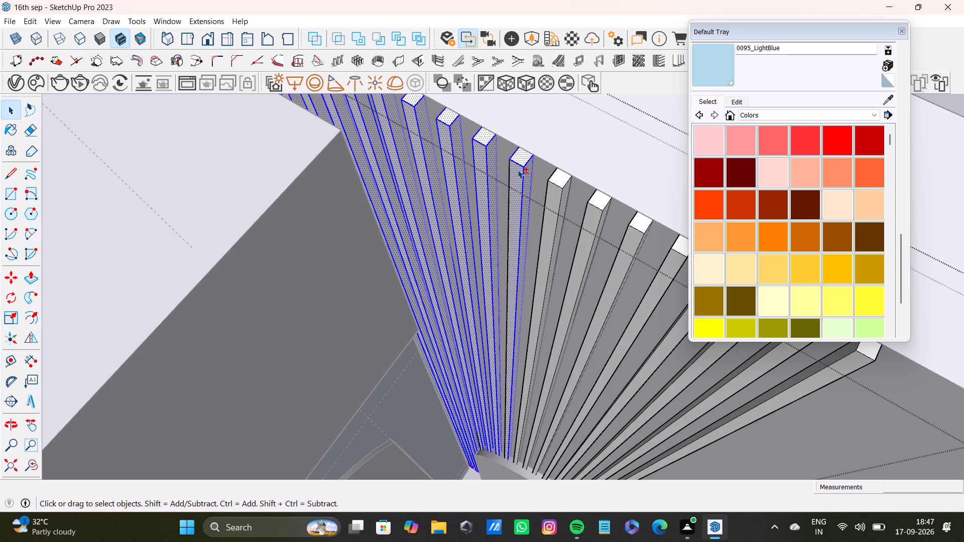
double_click(562, 175, "shift")
double_click(566, 187, "shift")
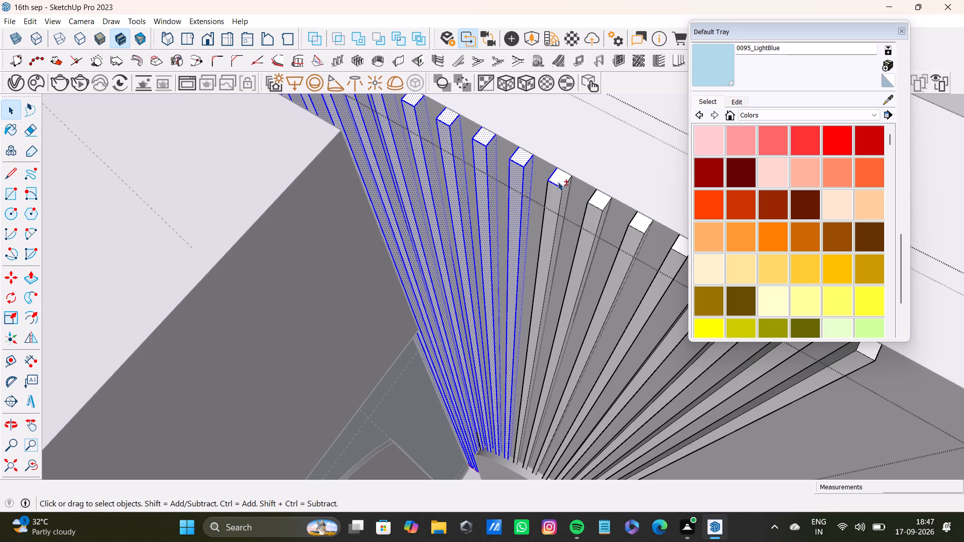
double_click(563, 180, "shift")
double_click(565, 193, "shift")
double_click(557, 192, "shift")
Add the top, side and front faces of the seventeenth and eighteenth slats to the selection.
middle_click_drag(582, 197, 514, 159, "shift")
scroll(545, 153, "up", 6, "shift")
double_click(528, 163, "shift")
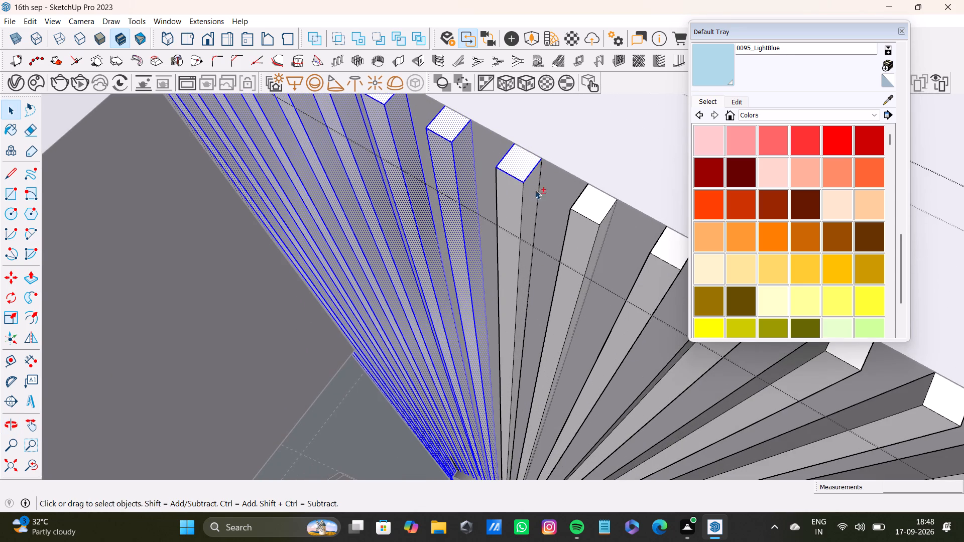
double_click(535, 190, "shift")
double_click(508, 192, "shift")
double_click(530, 191, "shift")
scroll(537, 197, "down", 5, "shift")
middle_click_drag(549, 202, 535, 179, "shift")
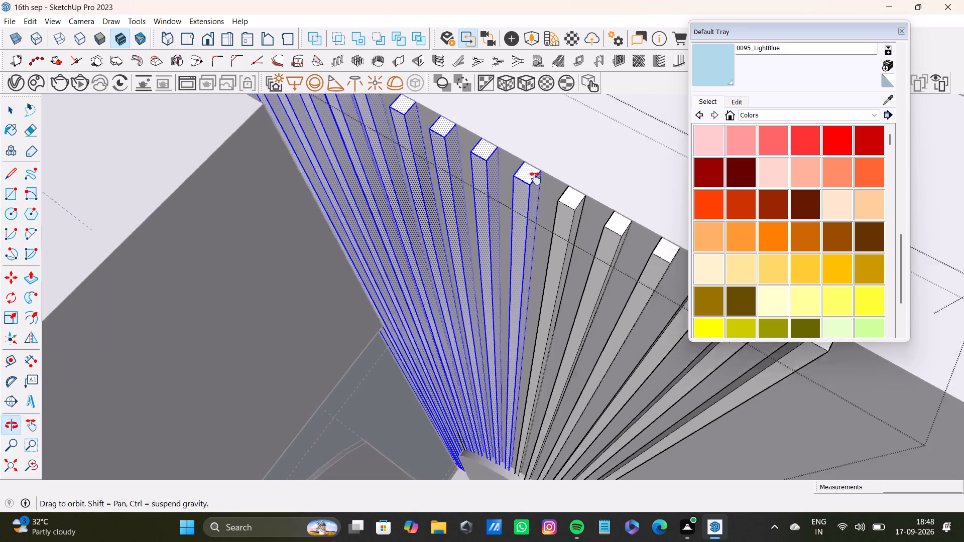
middle_click_drag(535, 179, 523, 166, "shift")
scroll(544, 174, "up", 4, "shift")
double_click(541, 162, "shift")
double_click(551, 181, "shift")
double_click(537, 181, "shift")
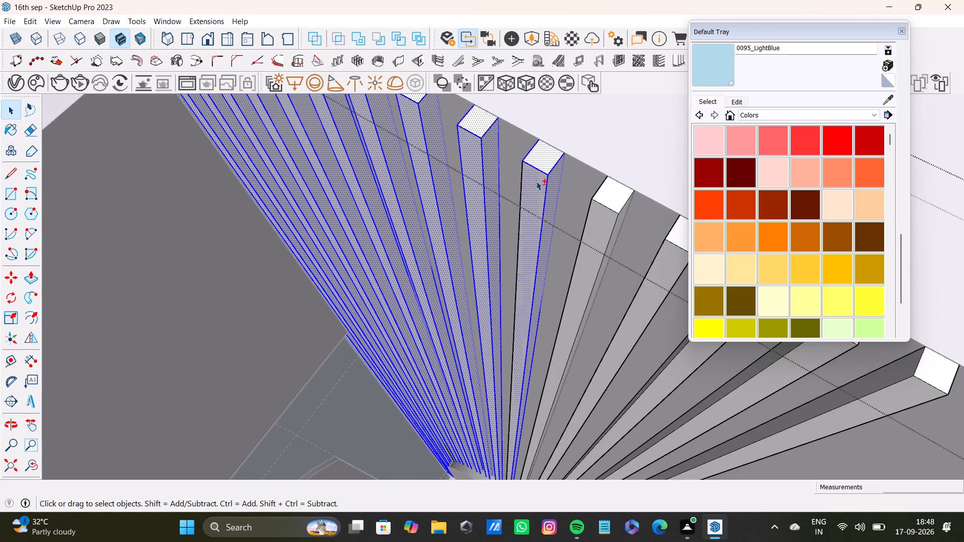
Add the top, front and side faces of the nineteenth and twentieth slats to the selection.
double_click(602, 198, "shift")
double_click(604, 225, "shift")
middle_click_drag(607, 224, 470, 190, "shift")
scroll(518, 185, "up", 2, "shift")
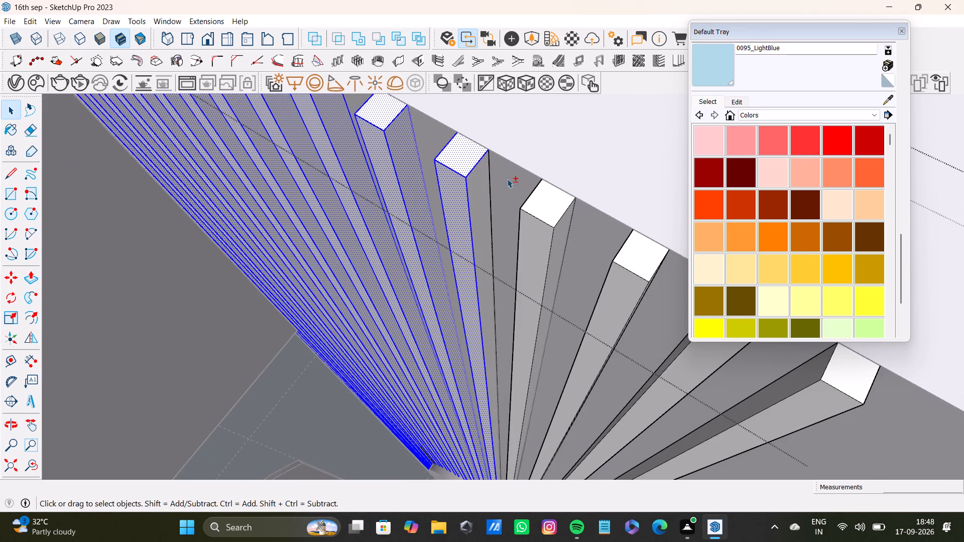
double_click(479, 192, "shift")
double_click(548, 196, "shift")
double_click(539, 239, "shift")
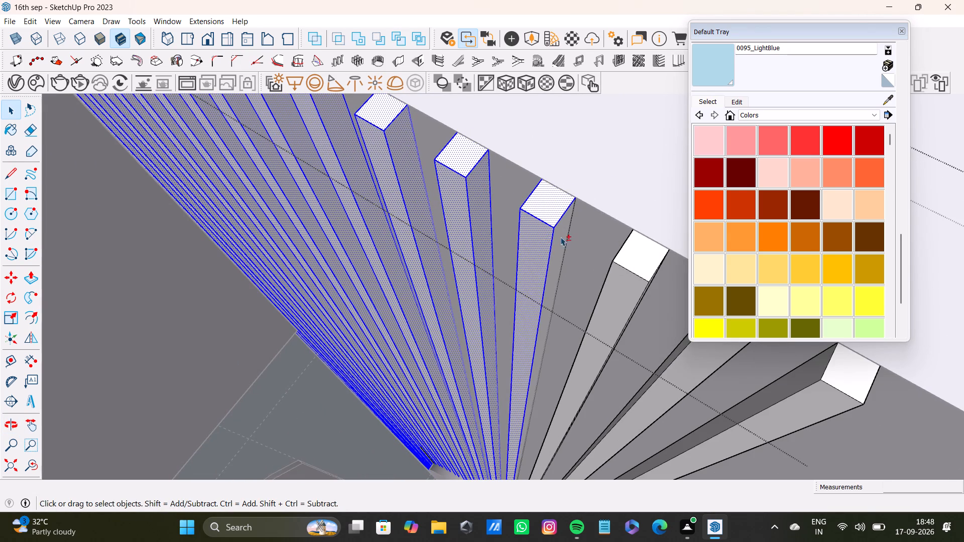
double_click(561, 236, "shift")
Add the top, front and side faces of the third-to-last slat to the selection.
scroll(558, 235, "down", 4, "shift")
middle_click_drag(554, 236, 453, 195, "shift")
scroll(507, 205, "up", 3, "shift")
double_click(514, 211, "shift")
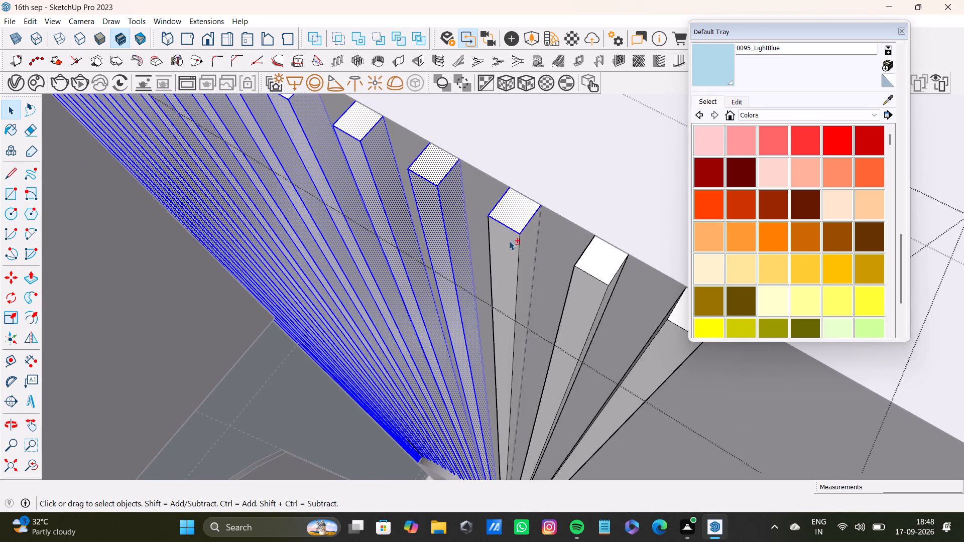
double_click(509, 241, "shift")
double_click(533, 238, "shift")
Add the top, front and side faces of the last two slats in the row to the selection.
left_click(586, 259, "shift")
left_click(589, 261, "shift")
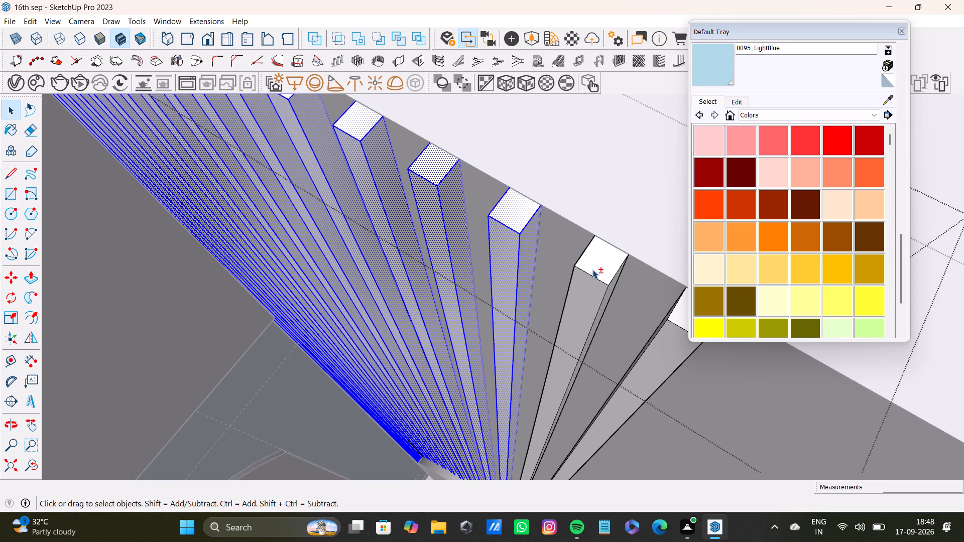
double_click(596, 272, "shift")
double_click(595, 288, "shift")
middle_click_drag(612, 279, 470, 233, "shift")
scroll(482, 226, "up", 2, "shift")
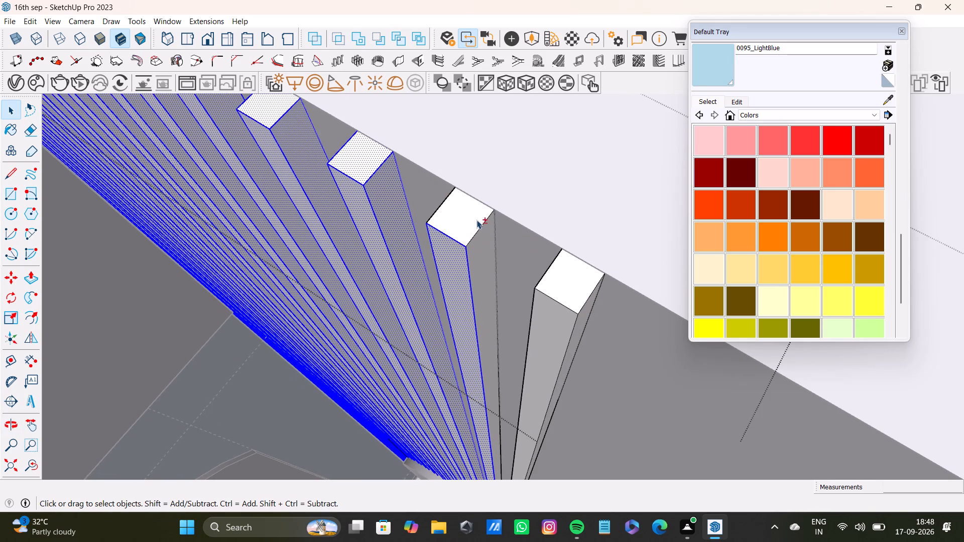
double_click(475, 218, "shift")
double_click(483, 247, "shift")
double_click(566, 273, "shift")
middle_click_drag(569, 302, 463, 217, "shift")
double_click(460, 254, "shift")
double_click(481, 254, "shift")
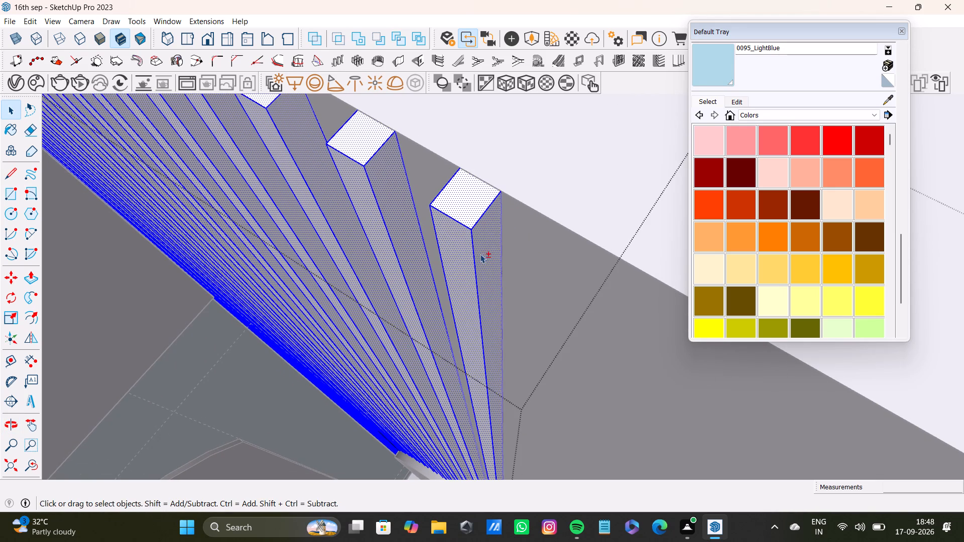
Add the remaining unselected side faces of the first four slats at one end of the row to the selection.
scroll(401, 307, "down", 11, "shift")
middle_click_drag(330, 244, 579, 266)
scroll(495, 317, "down", 5)
middle_click_drag(552, 343, 654, 281)
scroll(632, 296, "down", 4)
scroll(621, 255, "up", 12)
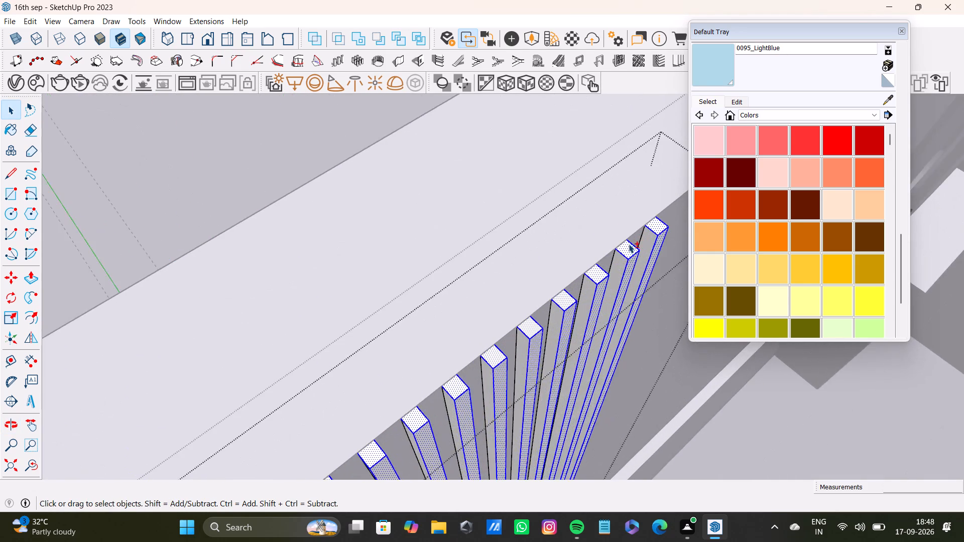
scroll(629, 244, "up", 3)
double_click(659, 241, "shift")
double_click(615, 271, "shift")
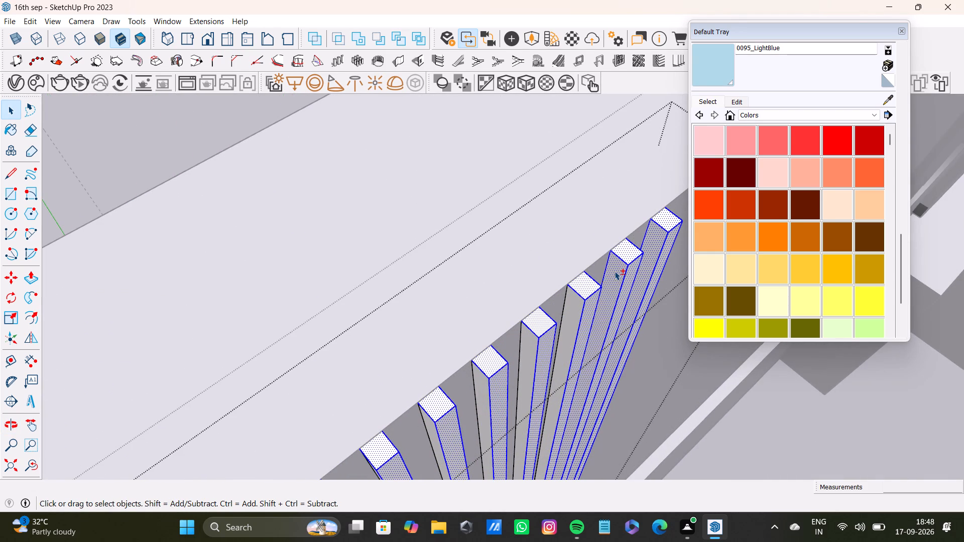
double_click(576, 298, "shift")
double_click(530, 339, "shift")
Add the unselected side faces of the next five slats along the row to the selection.
scroll(530, 349, "down", 4, "shift")
middle_click_drag(530, 347, 548, 237, "shift")
scroll(518, 254, "up", 3, "shift")
double_click(512, 274, "shift")
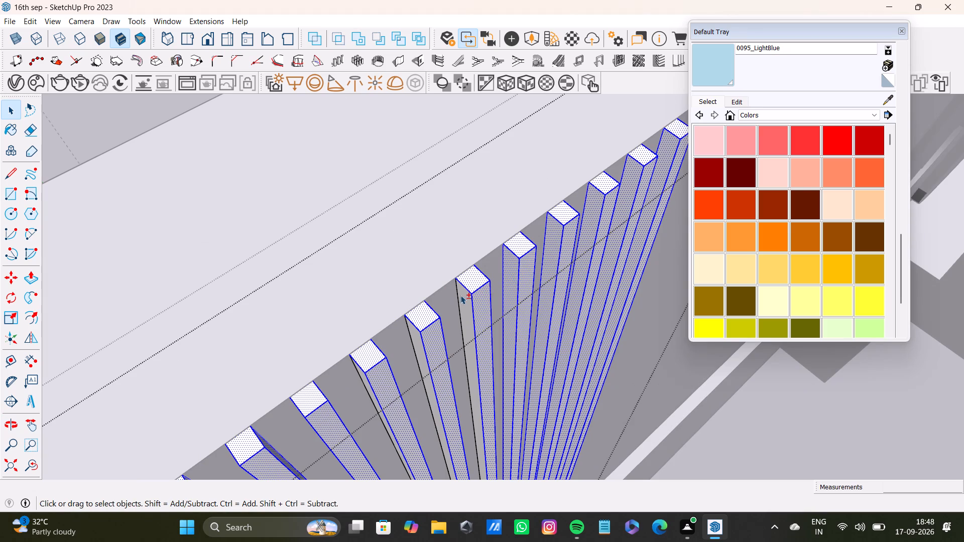
double_click(459, 295, "shift")
scroll(460, 295, "down", 5, "shift")
middle_click_drag(463, 299, 595, 201, "shift")
scroll(575, 220, "up", 4, "shift")
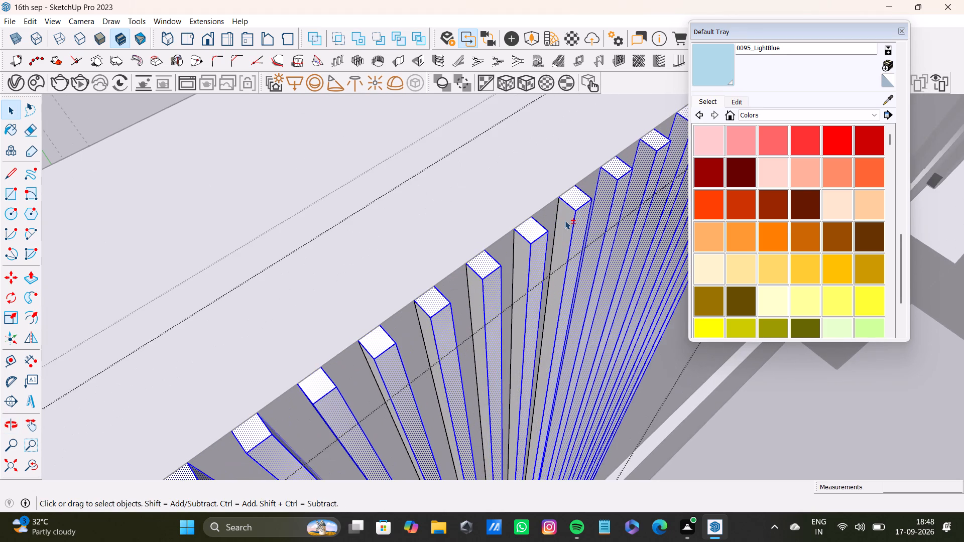
double_click(559, 223, "shift")
double_click(522, 248, "shift")
double_click(474, 280, "shift")
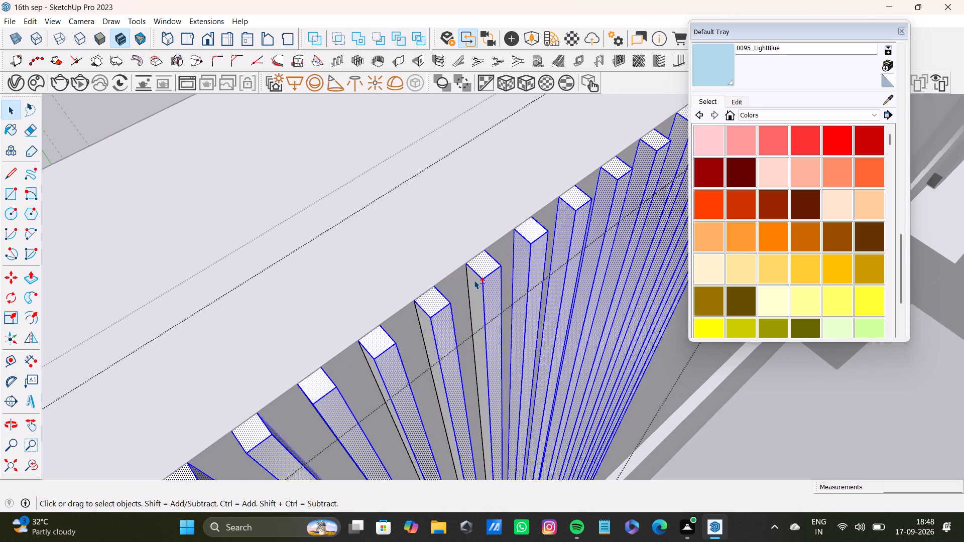
Add the unselected side faces of the following four slats to the selection.
scroll(480, 282, "down", 5, "shift")
middle_click_drag(530, 257, 593, 204, "shift")
scroll(534, 243, "up", 3, "shift")
double_click(506, 253, "shift")
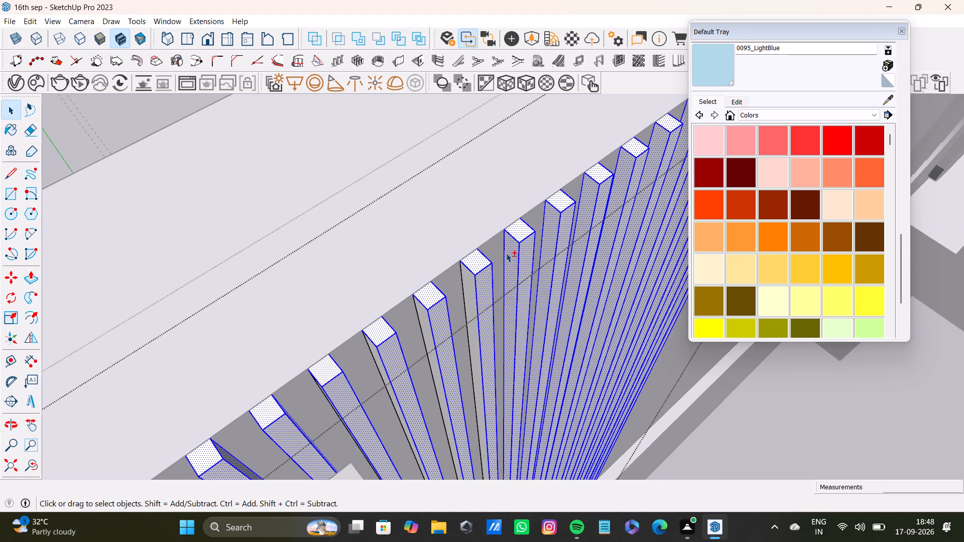
scroll(511, 266, "down", 5, "shift")
middle_click_drag(513, 266, 604, 214, "shift")
scroll(563, 229, "up", 4, "shift")
double_click(580, 231, "shift")
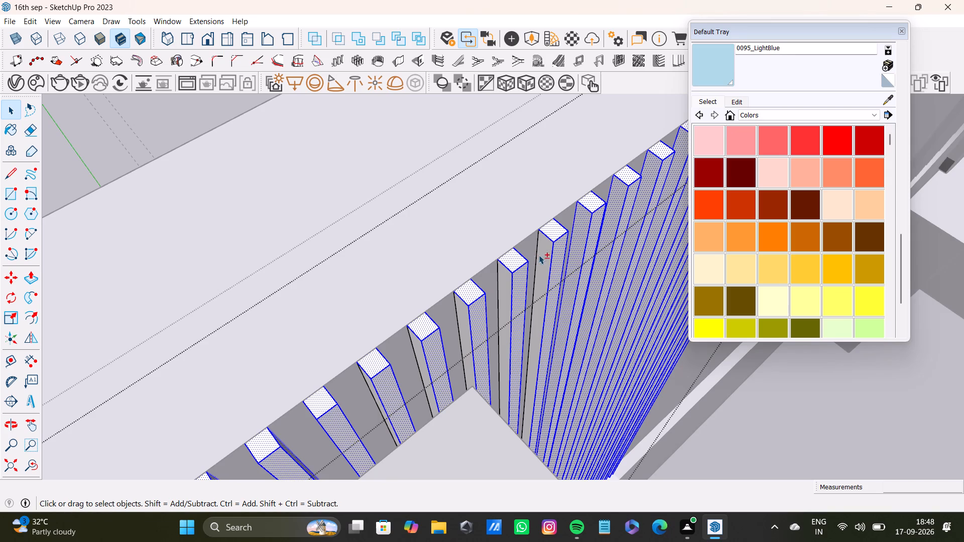
double_click(544, 253, "shift")
double_click(504, 274, "shift")
Add the unselected side faces of four more slats, where the row passes behind the flat slab, to the selection.
scroll(514, 280, "down", 4, "shift")
middle_click_drag(520, 277, 536, 242, "shift")
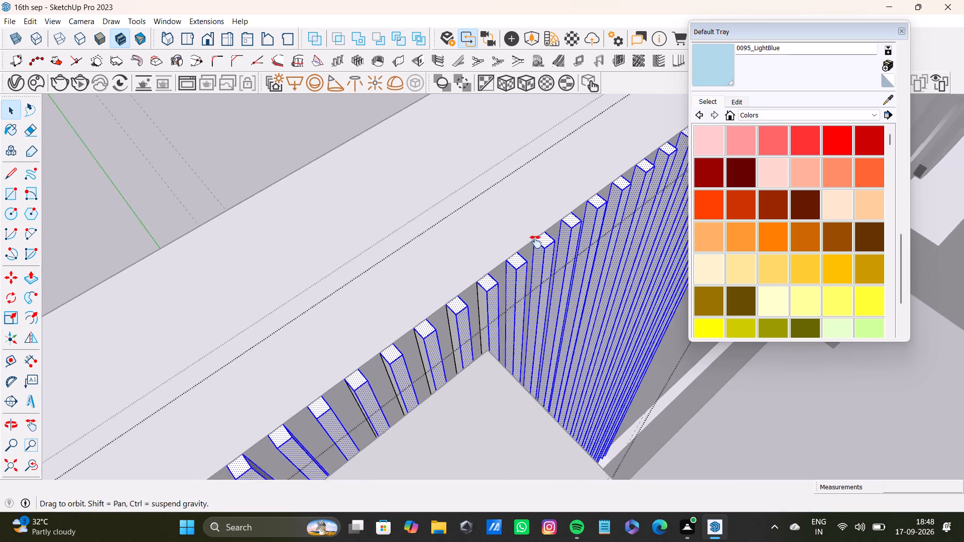
middle_click_drag(536, 242, 605, 162, "shift")
scroll(557, 203, "up", 6, "shift")
double_click(569, 187, "shift")
double_click(516, 216, "shift")
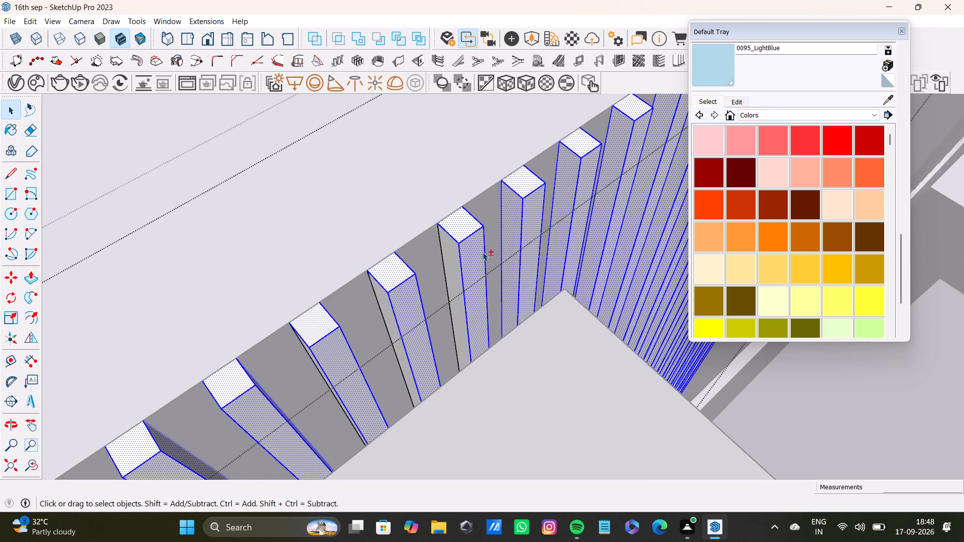
middle_click_drag(483, 255, 621, 166, "shift")
double_click(593, 159, "shift")
double_click(532, 211, "shift")
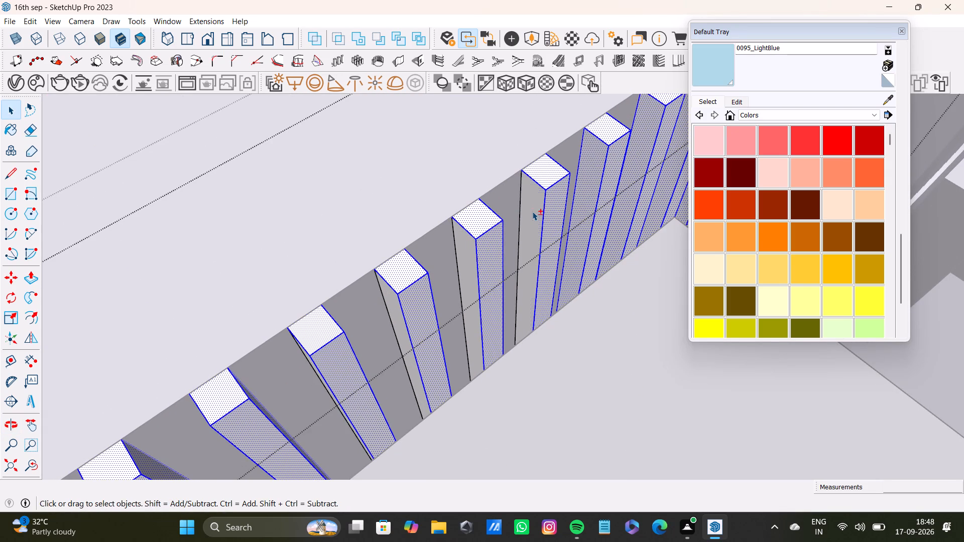
Add the unselected side faces of the next four slats, up to the third-to-last one, to the selection.
middle_click_drag(555, 247, 686, 164, "shift")
double_click(626, 162, "shift")
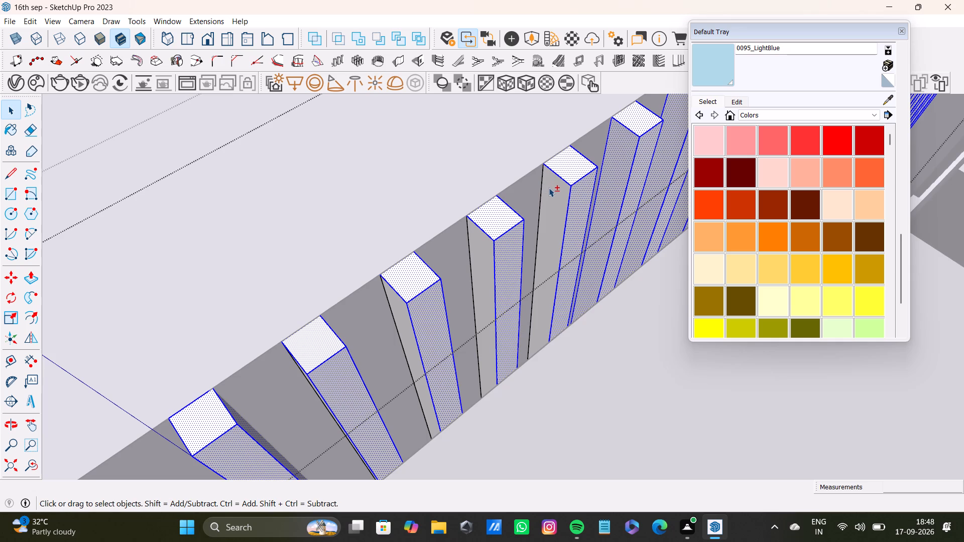
double_click(549, 188, "shift")
middle_click_drag(580, 213, 676, 142, "shift")
double_click(589, 164, "shift")
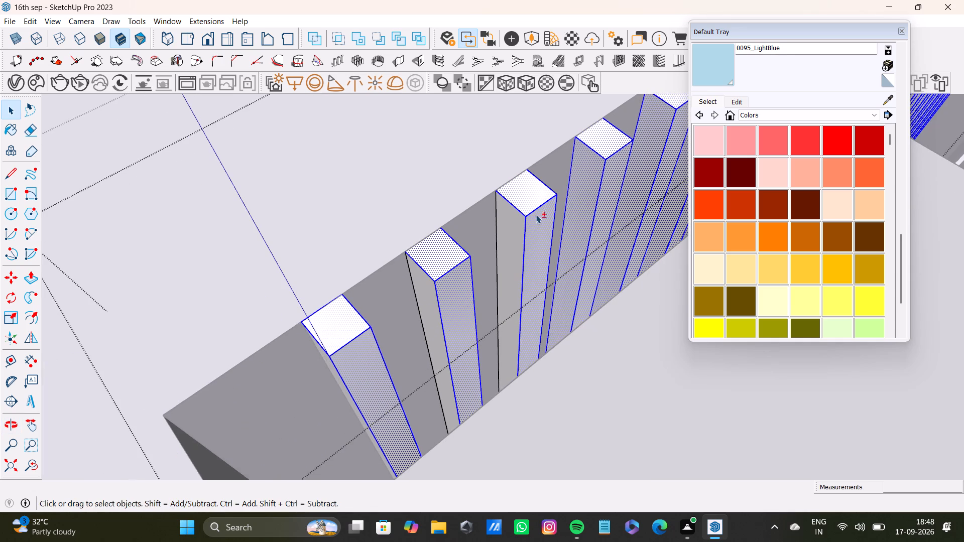
double_click(511, 216, "shift")
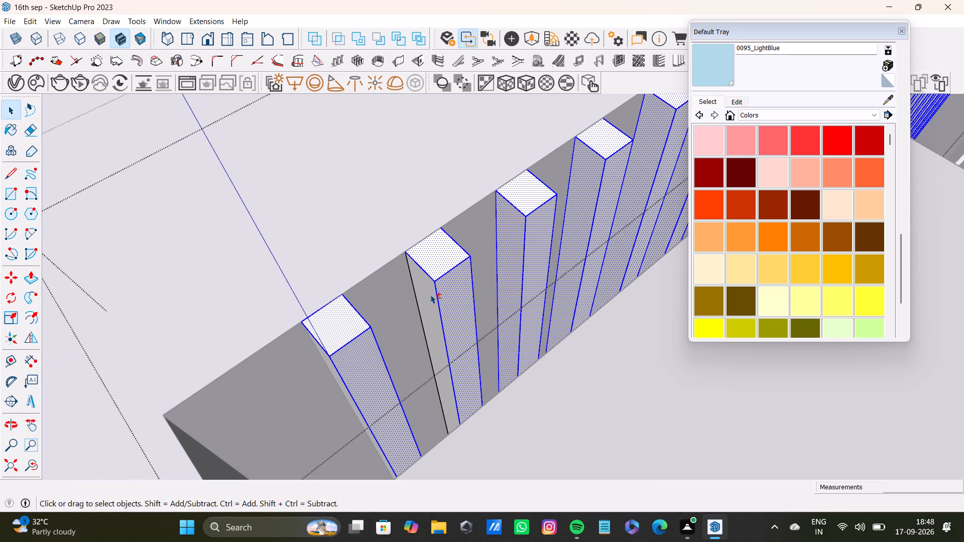
Add the unselected side faces of the last two slats at the row's end to the selection.
left_click(424, 296, "shift")
left_click(423, 292, "shift")
scroll(448, 295, "down", 4, "shift")
middle_click_drag(451, 290, 519, 239, "shift")
scroll(416, 280, "up", 8, "shift")
double_click(450, 284, "shift")
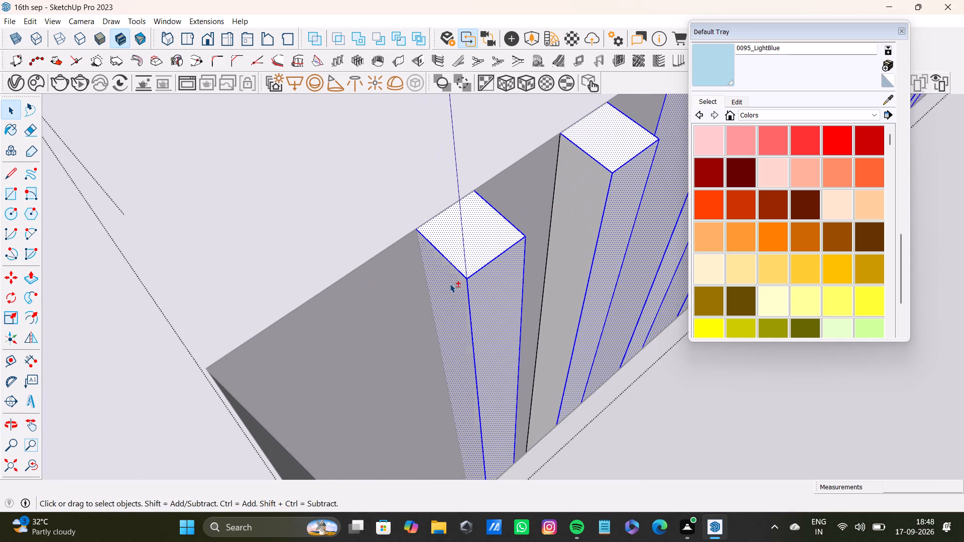
double_click(594, 218, "shift")
Paint the selected slat faces with Carrera Marble from the Stone materials and clear the selection.
scroll(600, 208, "down", 10, "shift")
middle_click_drag(616, 200, 544, 251, "shift")
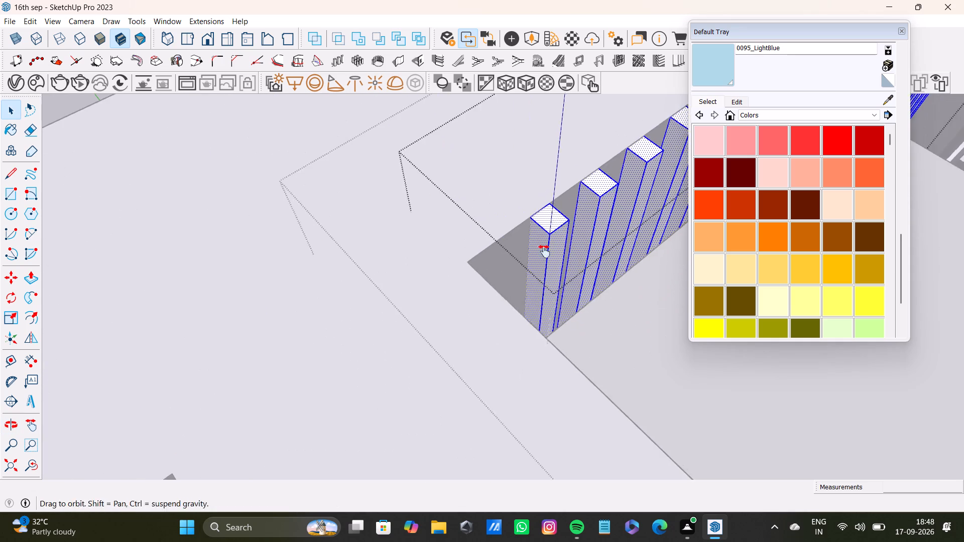
middle_click_drag(544, 251, 389, 348, "shift")
left_click(784, 111, "shift")
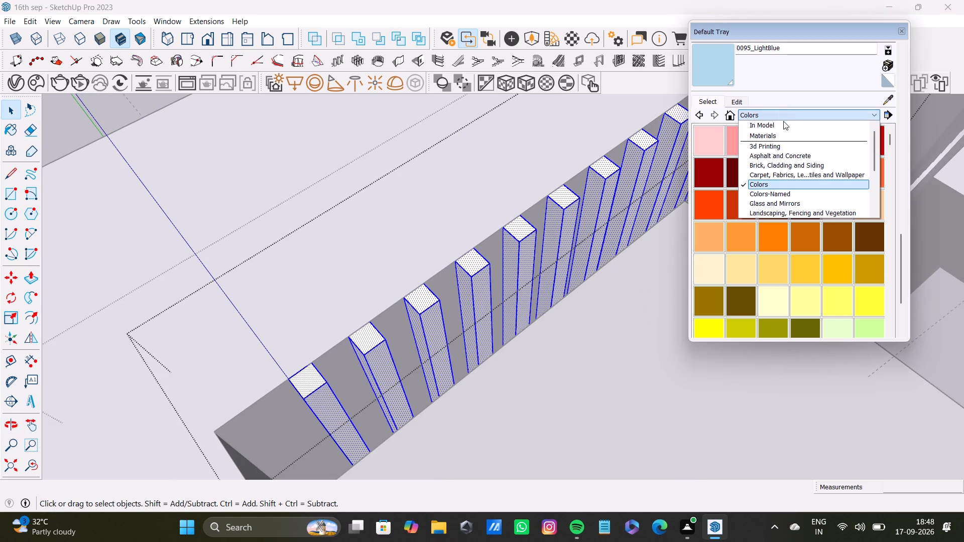
scroll(761, 180, "down", 3, "shift")
left_click(768, 163, "shift")
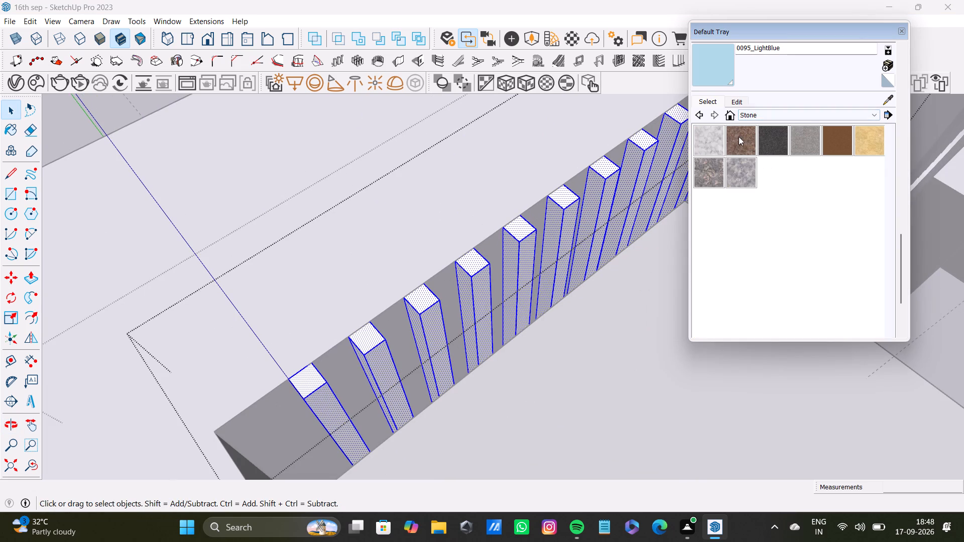
left_click(702, 155, "shift")
left_click(607, 173, "shift")
scroll(607, 173, "down", 11, "shift")
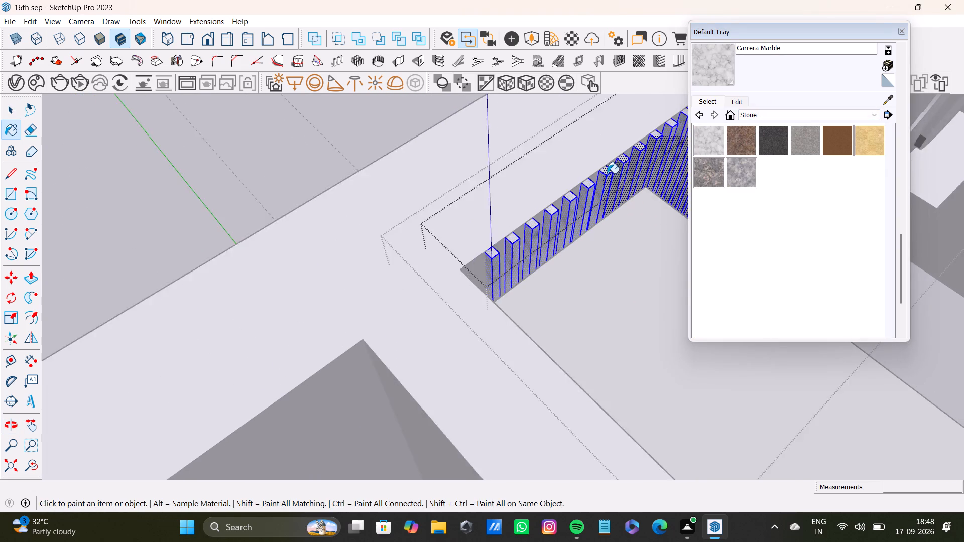
scroll(607, 173, "down", 3, "shift")
middle_click_drag(608, 174, 518, 240, "shift")
key("space")
left_click(488, 115)
Examine the painted slats along the whole row from above and closer up.
scroll(600, 158, "down", 4)
middle_click_drag(611, 152, 612, 152, "shift")
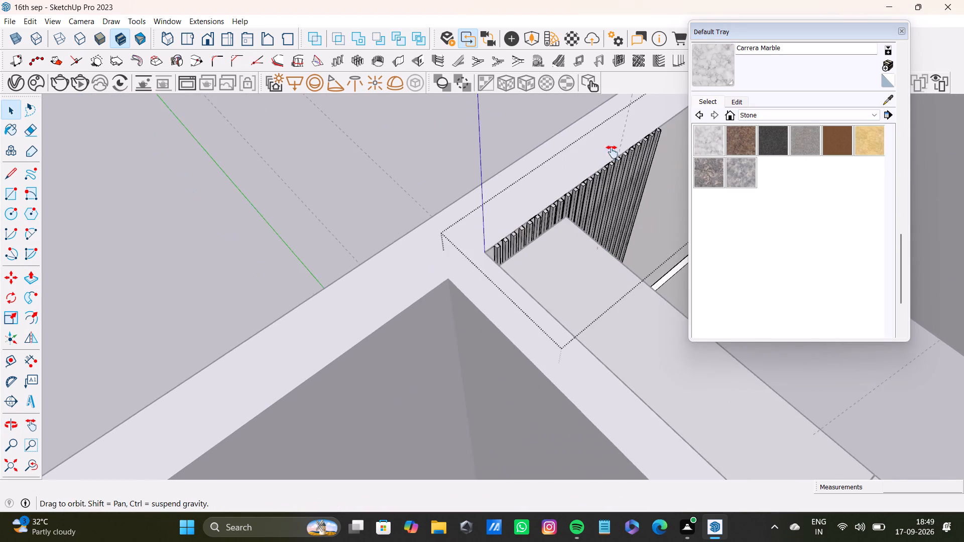
middle_click_drag(612, 152, 519, 261, "shift")
scroll(573, 224, "down", 5)
middle_click_drag(601, 213, 522, 275)
scroll(584, 243, "up", 7)
scroll(648, 168, "up", 1)
middle_click_drag(648, 168, 516, 293, "shift")
scroll(580, 260, "up", 6)
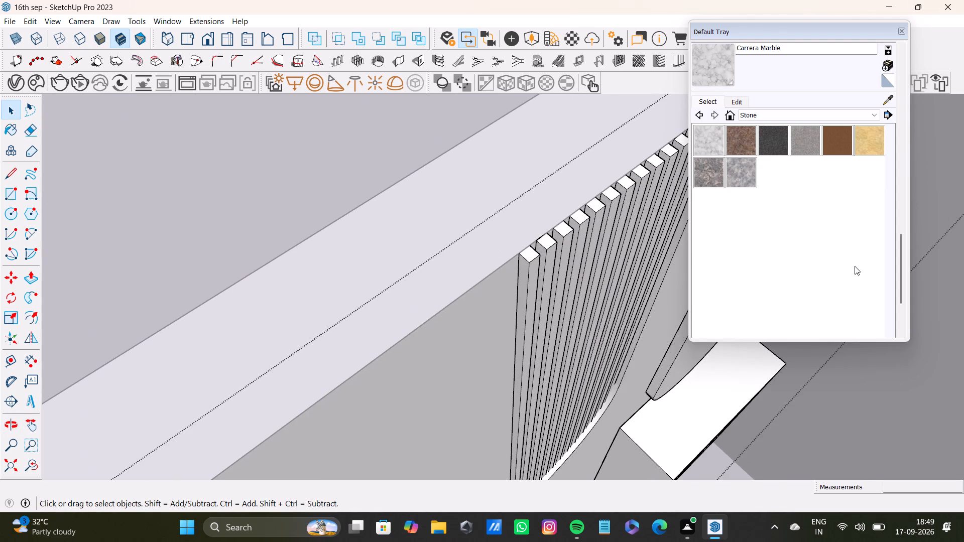
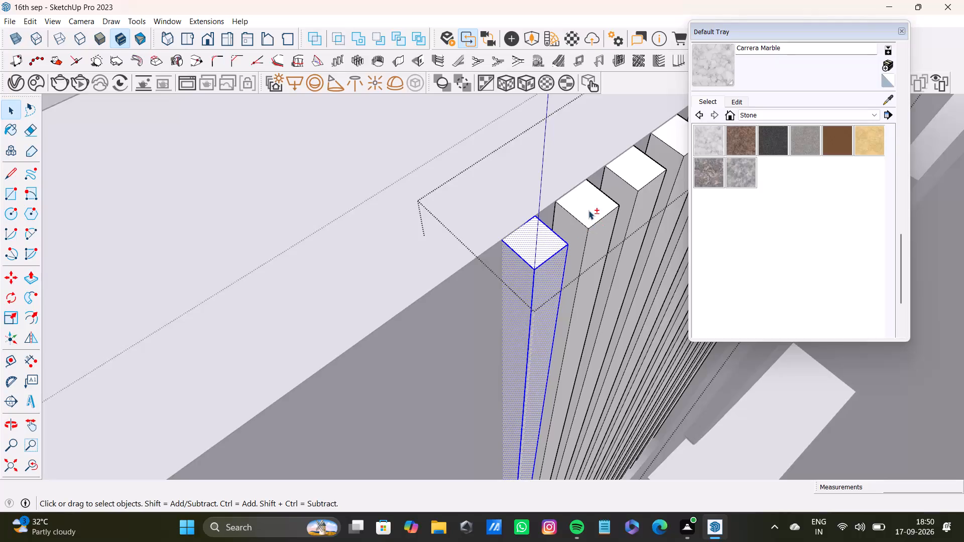
Add the top and both front side faces of the second and third slats from the row's near end to the selection.
left_click(597, 231)
left_click_drag(596, 231, 588, 231)
double_click(574, 226)
double_click(644, 170)
left_click(651, 201)
left_click(647, 203)
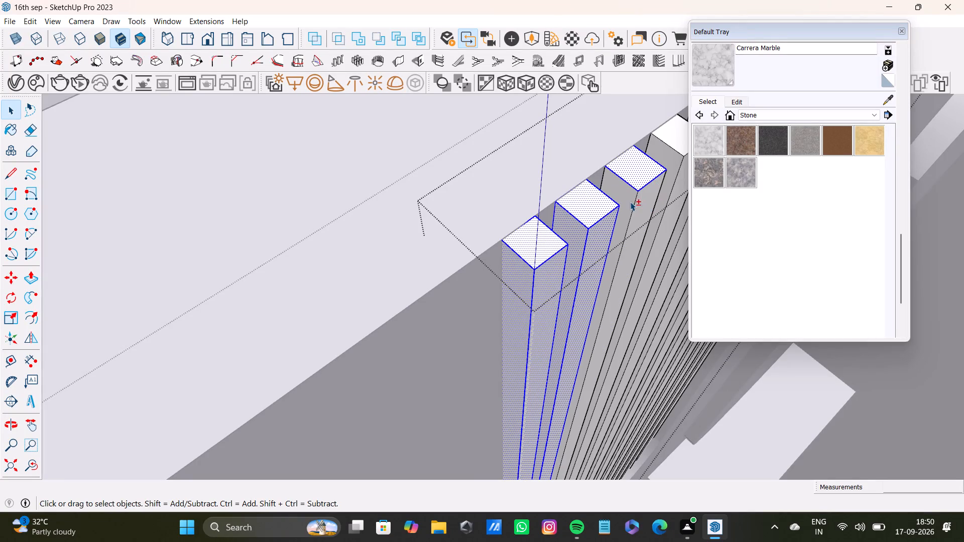
double_click(624, 197)
double_click(646, 199)
Add the top and both front side faces of the fourth and fifth slats in the row to the selection.
middle_click_drag(646, 199, 505, 326)
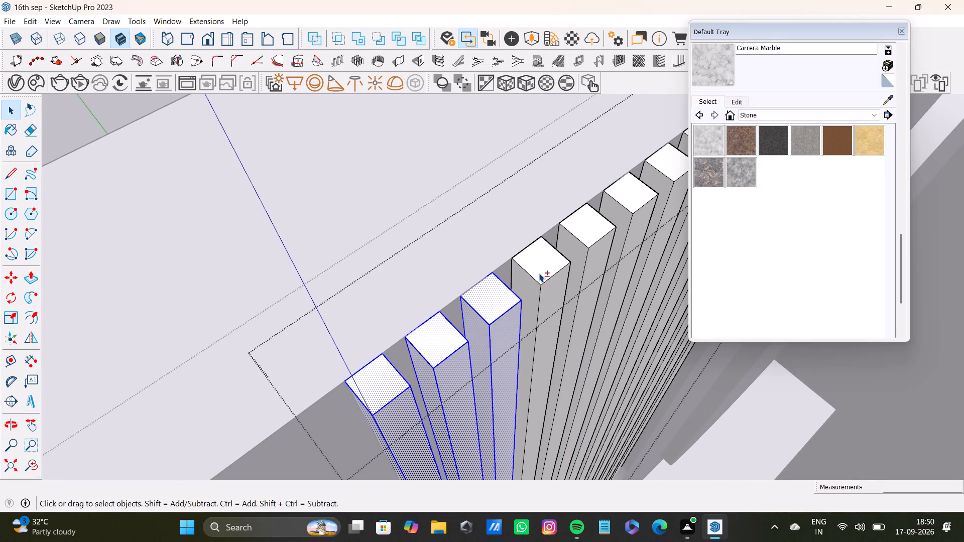
double_click(539, 272)
double_click(547, 290)
double_click(525, 283)
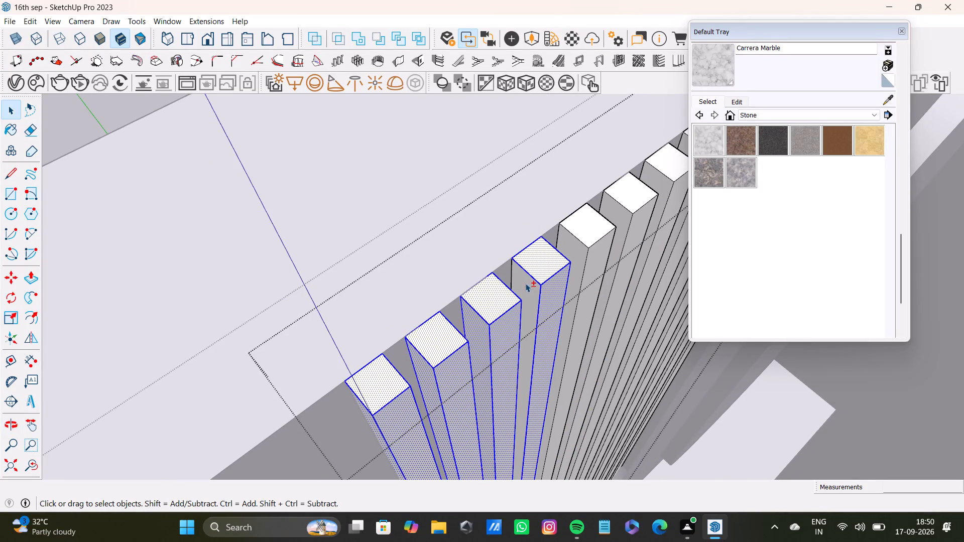
double_click(595, 230)
double_click(597, 253)
double_click(579, 252)
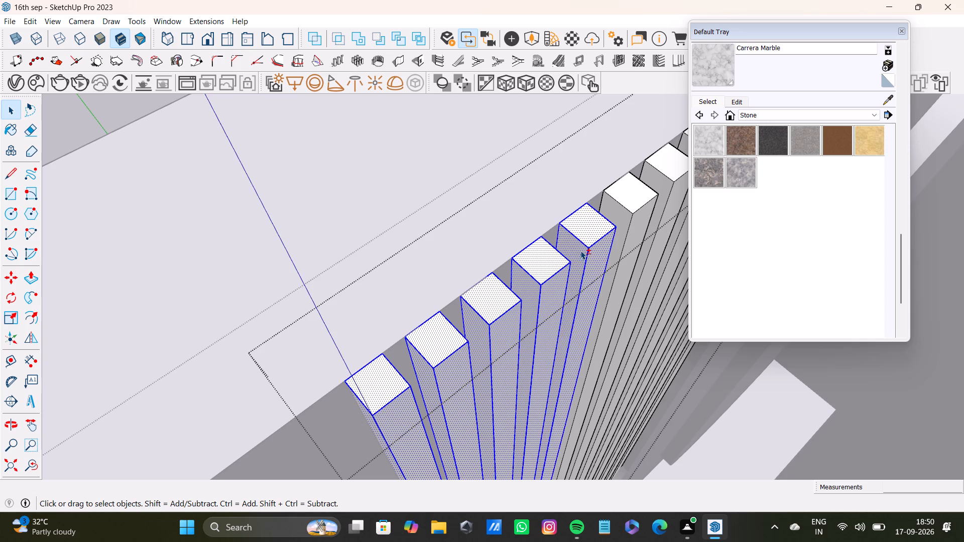
Add the top and both front side faces of the sixth and seventh slats in the row to the selection.
middle_click_drag(589, 244, 495, 342)
double_click(543, 287)
double_click(545, 320)
double_click(525, 307)
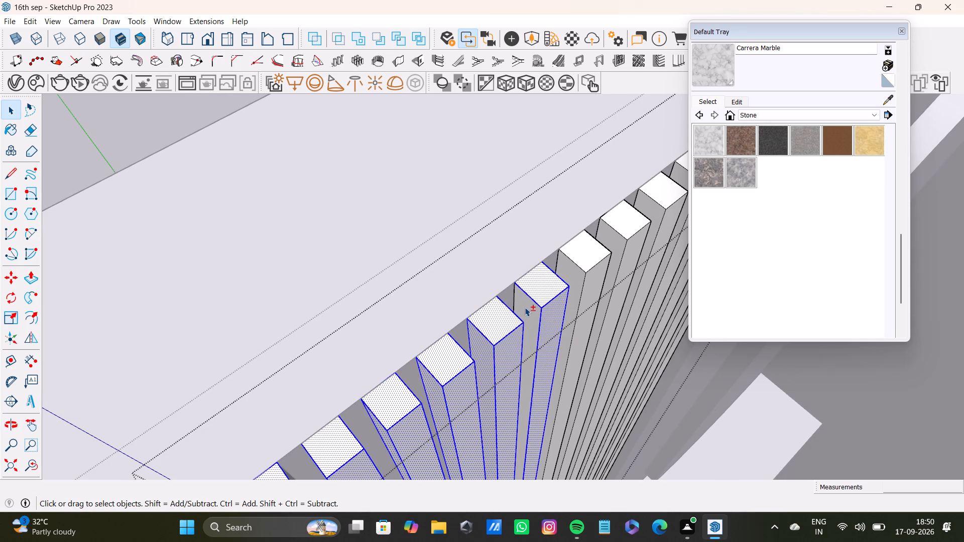
double_click(592, 253)
double_click(601, 279)
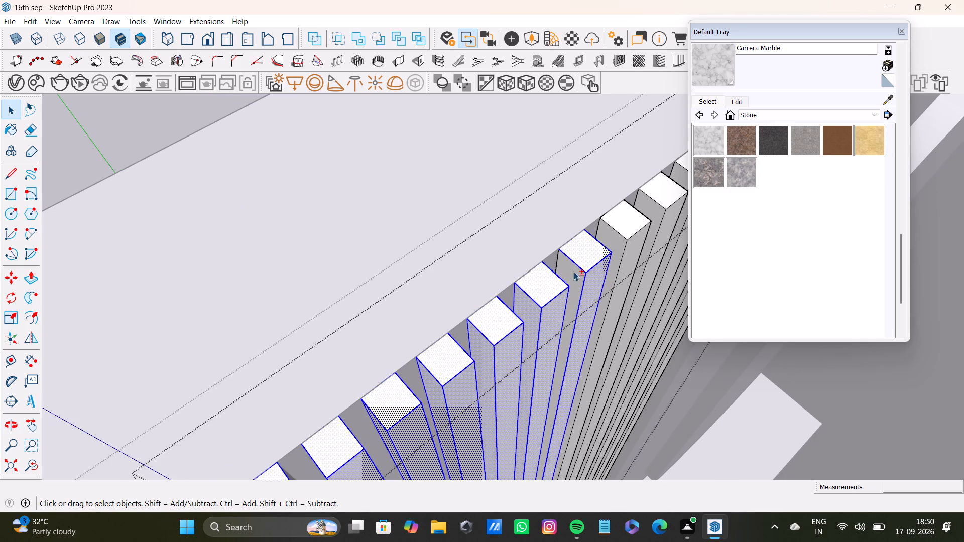
double_click(571, 273)
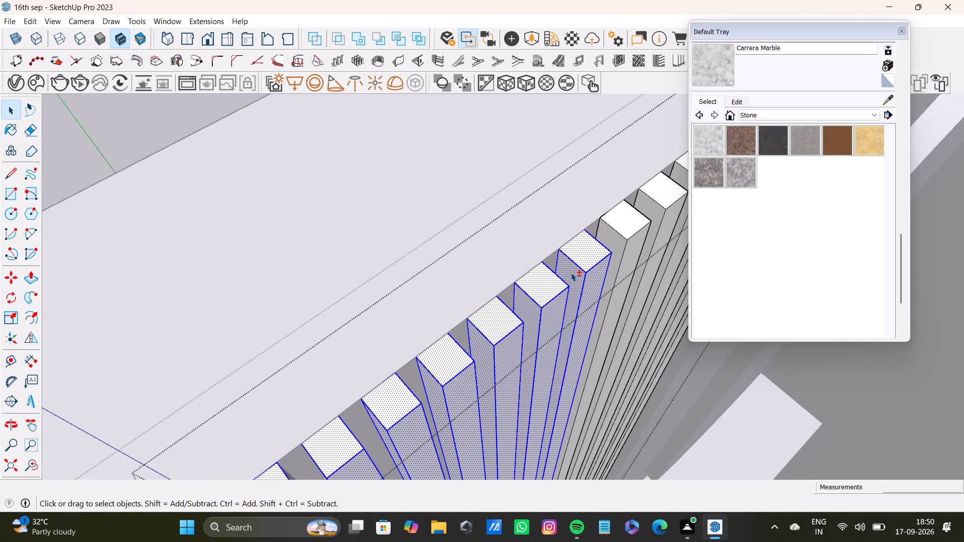
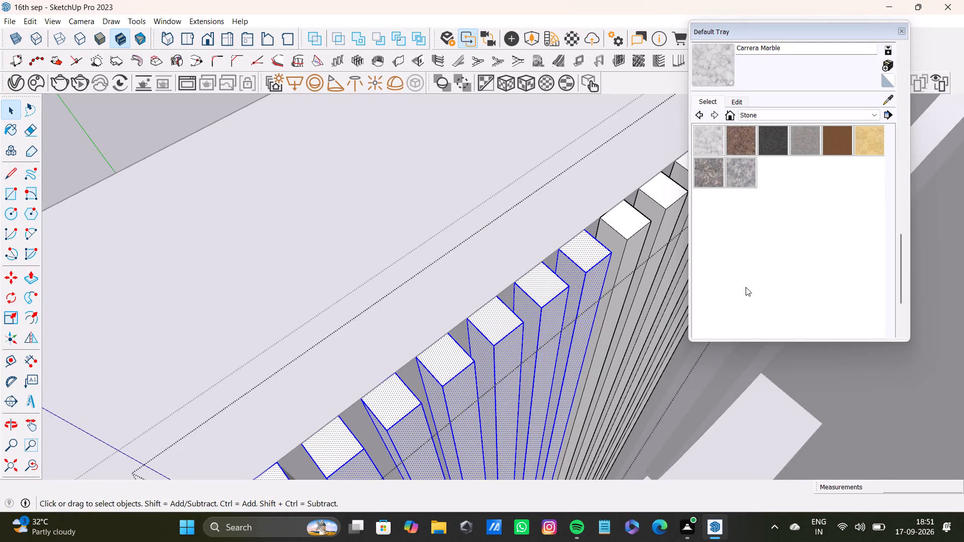
Add the top and both front side faces of the eighth and ninth slats in the row to the selection.
double_click(618, 218, "shift")
double_click(633, 245, "shift")
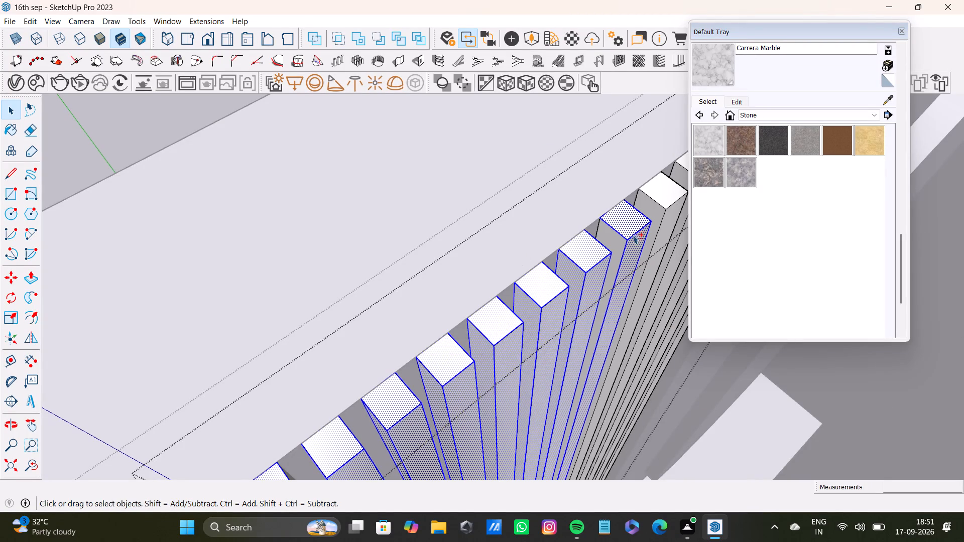
double_click(633, 228, "shift")
double_click(626, 225, "shift")
double_click(619, 244, "shift")
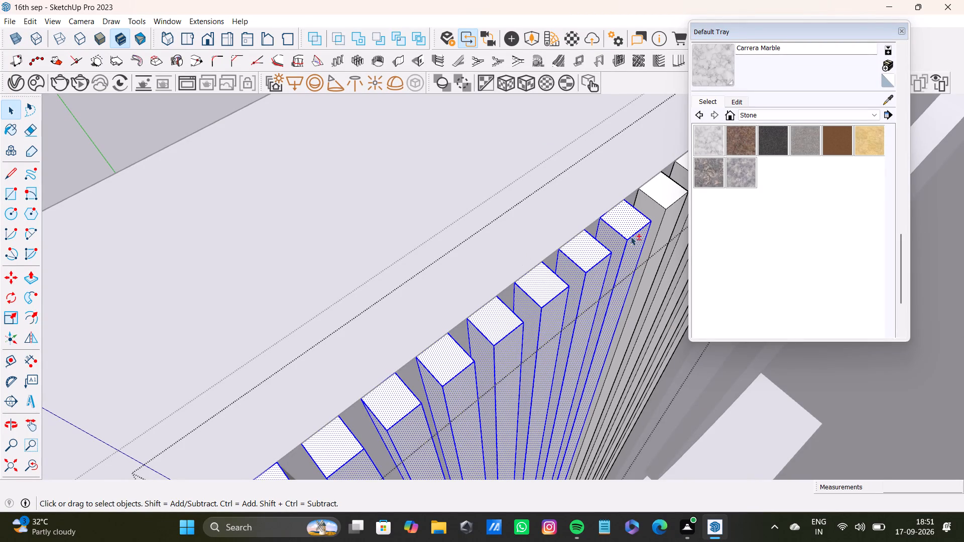
middle_click_drag(633, 235, 470, 321, "shift")
double_click(509, 270, "shift")
double_click(522, 303, "shift")
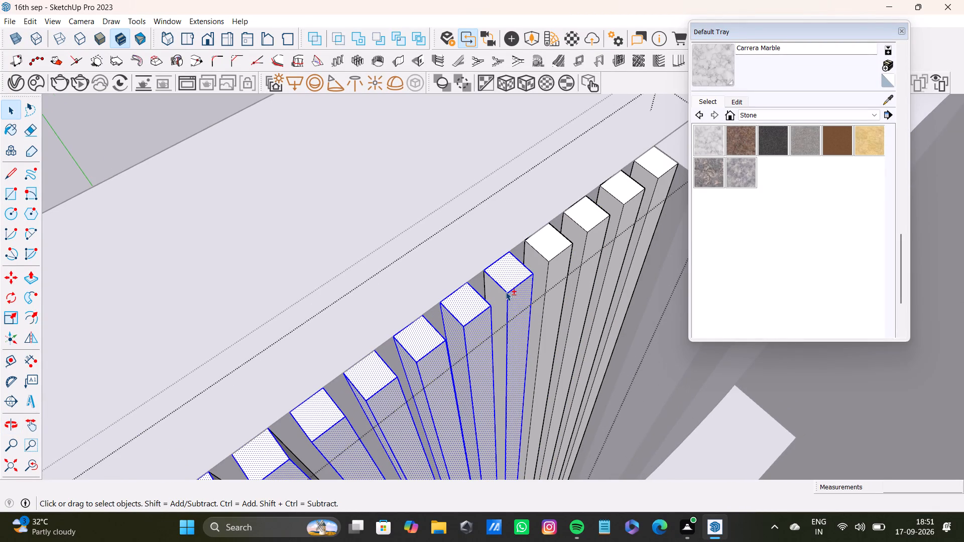
double_click(498, 292, "shift")
double_click(547, 242, "shift")
double_click(557, 262, "shift")
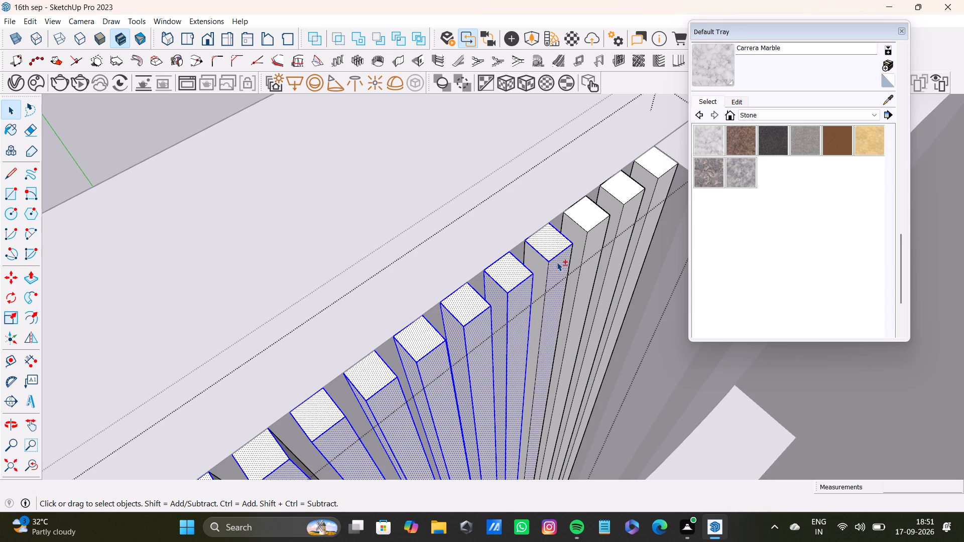
double_click(537, 261, "shift")
Add the top and both front side faces of the last three slats at the row's far end to the selection.
double_click(586, 218, "shift")
double_click(592, 247, "shift")
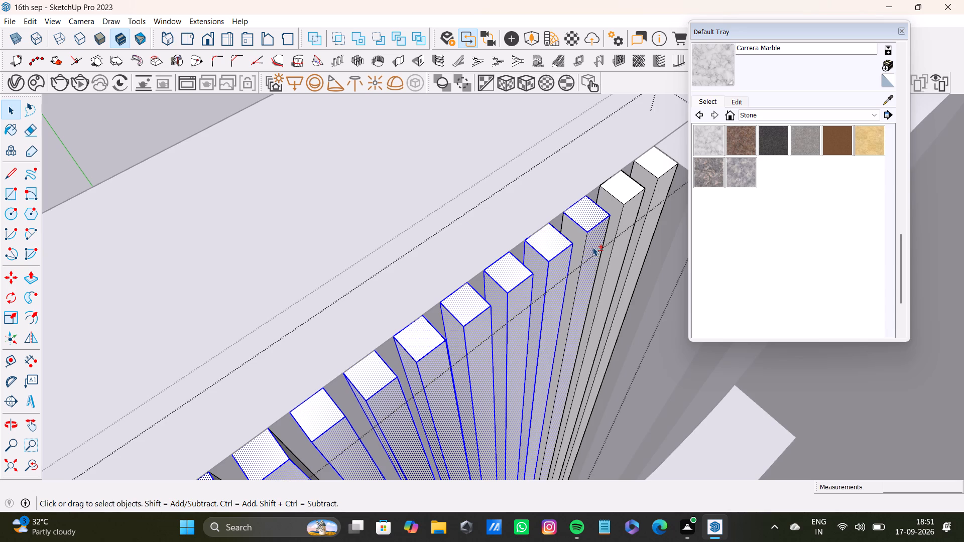
double_click(576, 237, "shift")
double_click(624, 189, "shift")
double_click(633, 212, "shift")
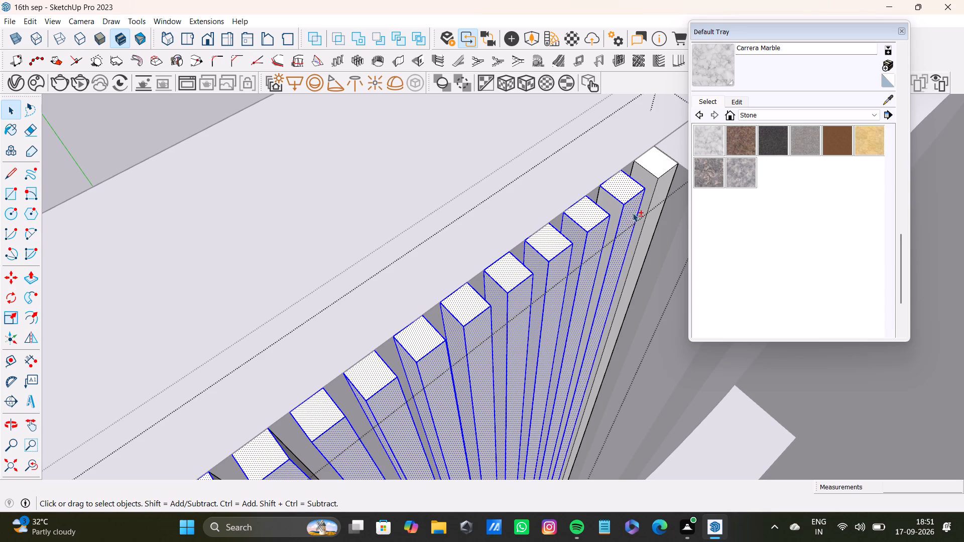
double_click(613, 203, "shift")
double_click(661, 160, "shift")
double_click(663, 183, "shift")
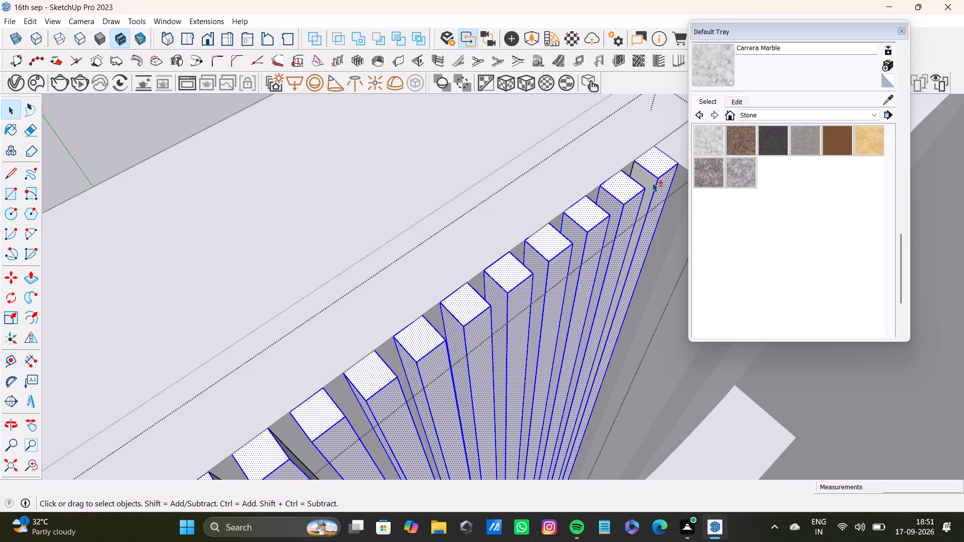
left_click(638, 180, "shift")
Add the opposite side faces facing the gaps between the slats, along the whole row, to the selection.
scroll(612, 226, "down", 9, "shift")
middle_click_drag(627, 253, 327, 334)
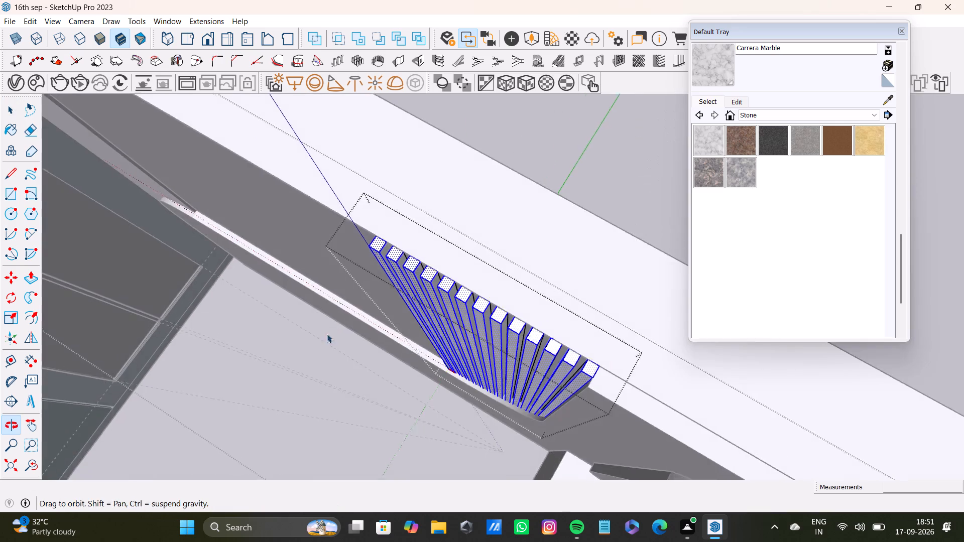
middle_click_drag(327, 334, 327, 331)
scroll(465, 374, "up", 3)
middle_click_drag(535, 298, 273, 343, "shift")
scroll(394, 429, "up", 1, "shift")
middle_click_drag(395, 414, 422, 373, "shift")
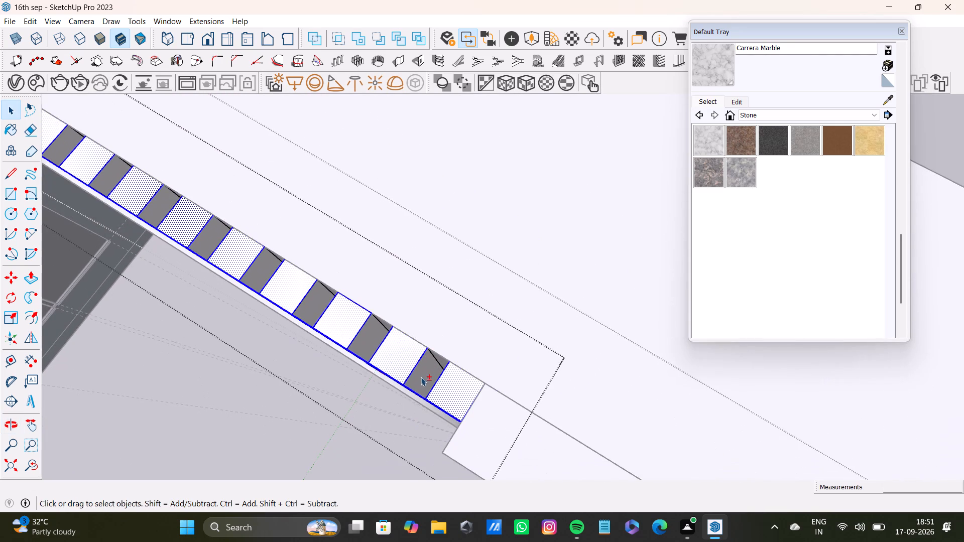
left_click(421, 377, "shift")
left_click(368, 336, "shift")
left_click(320, 303, "shift")
middle_click_drag(322, 302, 350, 312, "shift")
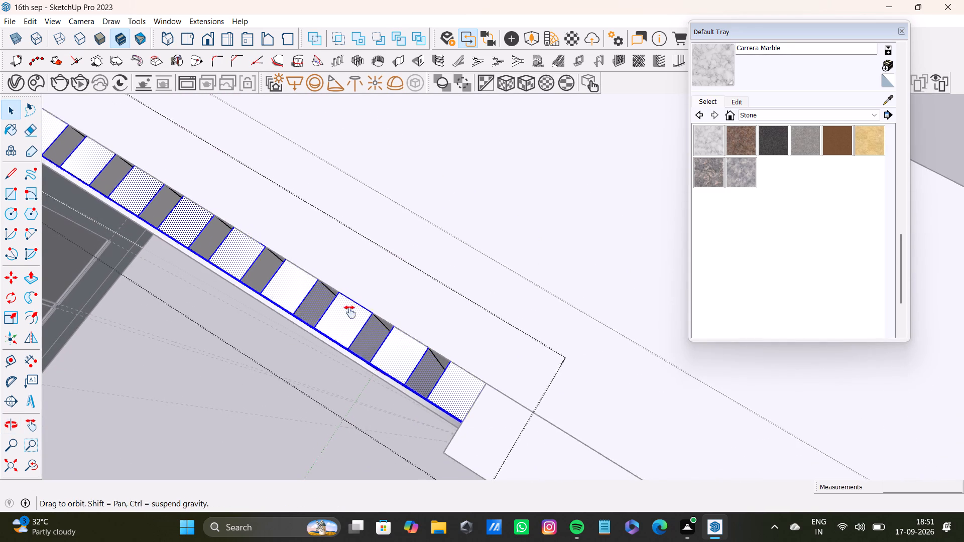
middle_click_drag(350, 312, 486, 394, "shift")
left_click(433, 366, "shift")
left_click(378, 331, "shift")
middle_click_drag(380, 329, 506, 409, "shift")
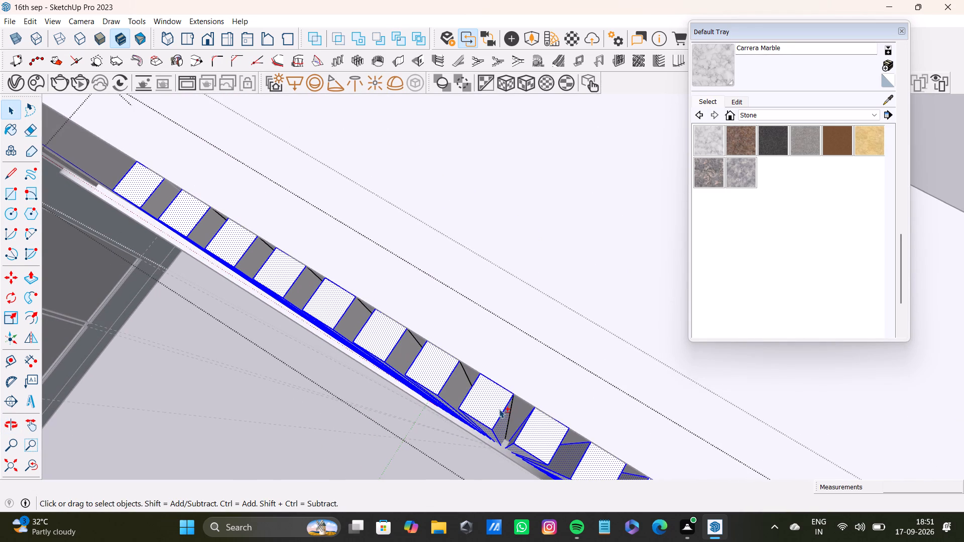
left_click(455, 383, "shift")
left_click(410, 350, "shift")
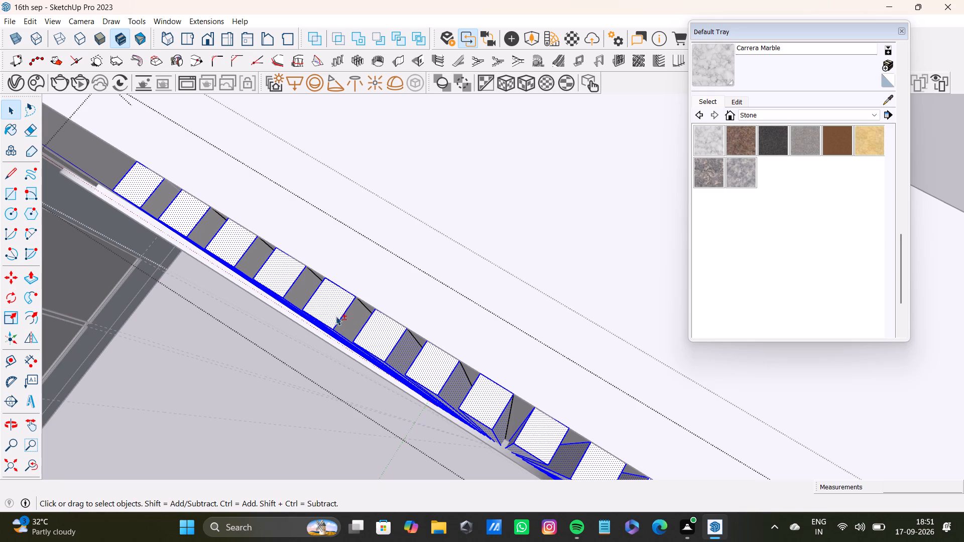
left_click(346, 321, "shift")
middle_click_drag(364, 322, 549, 437, "shift")
middle_click_drag(535, 425, 534, 388, "shift")
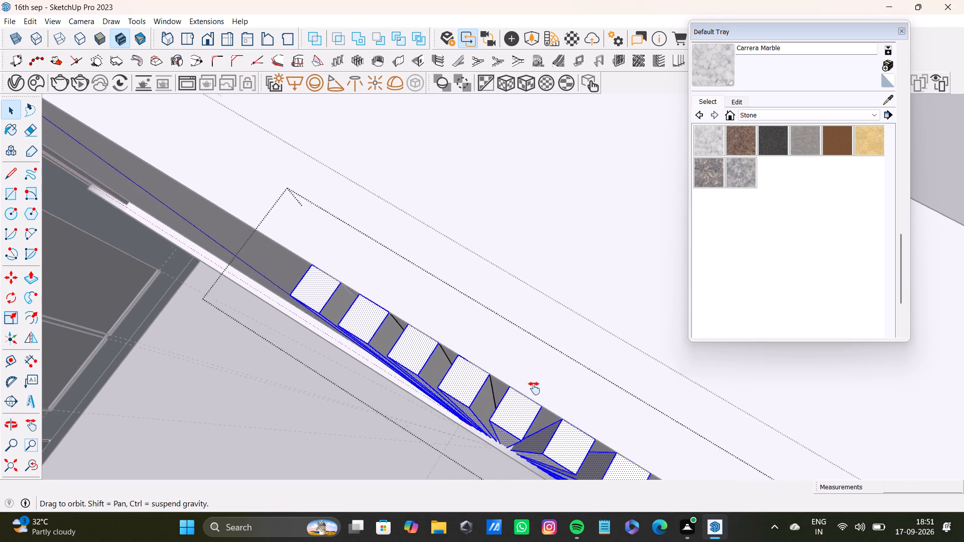
middle_click_drag(534, 388, 460, 334, "shift")
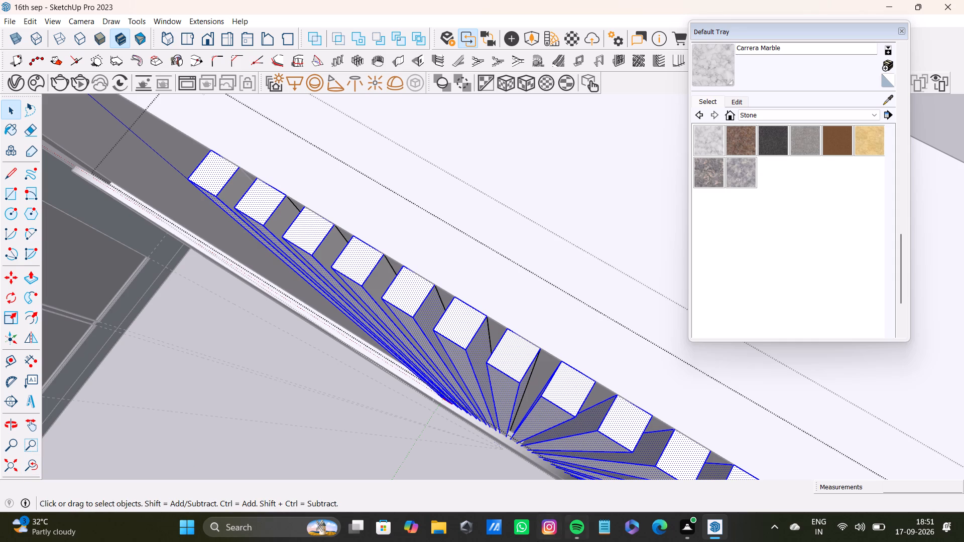
left_click(376, 281, "shift")
left_click(328, 242, "shift")
left_click(240, 186, "shift")
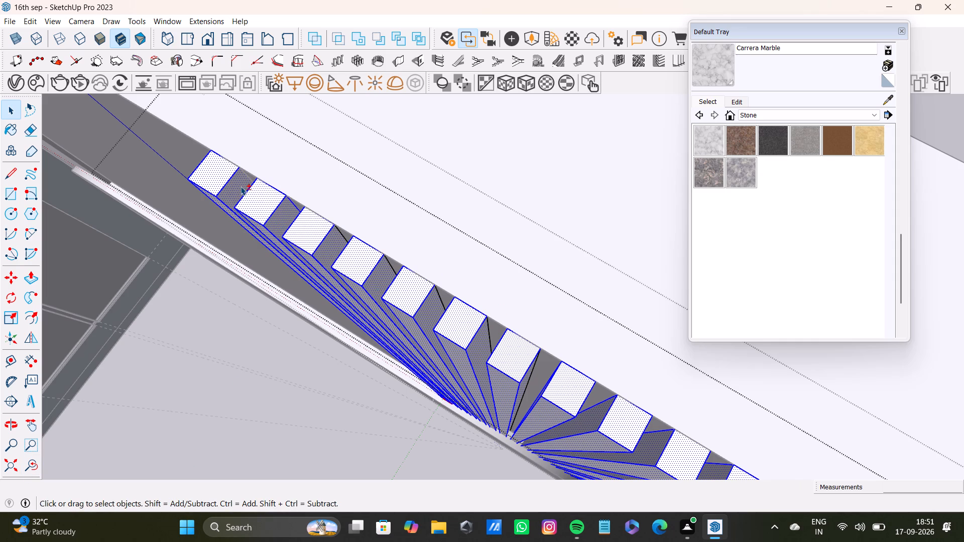
Add the remaining unselected back vertical edges in the gaps between the slats to the selection.
left_click(395, 272, "shift")
left_click(442, 302, "shift")
left_click(492, 338, "shift")
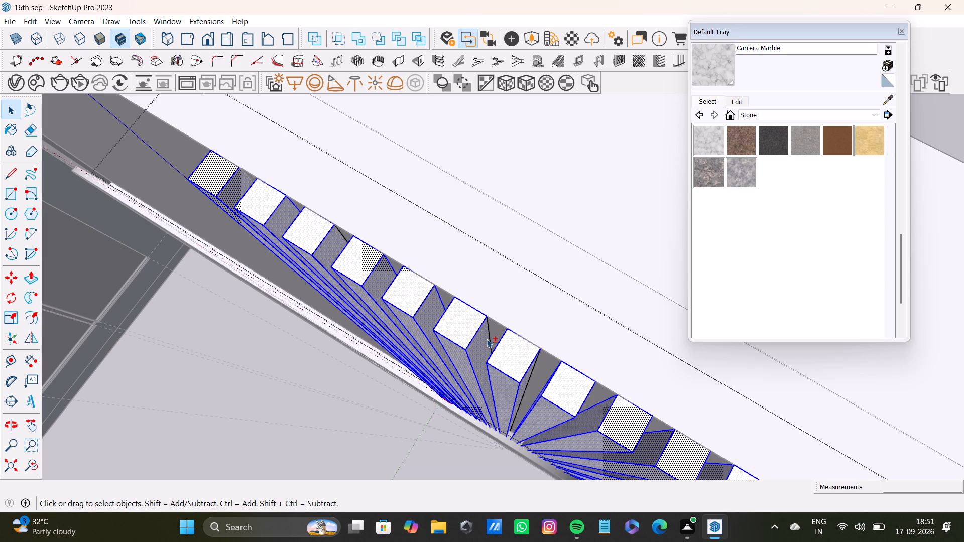
left_click(490, 340, "shift")
middle_click_drag(525, 378, 429, 331, "shift")
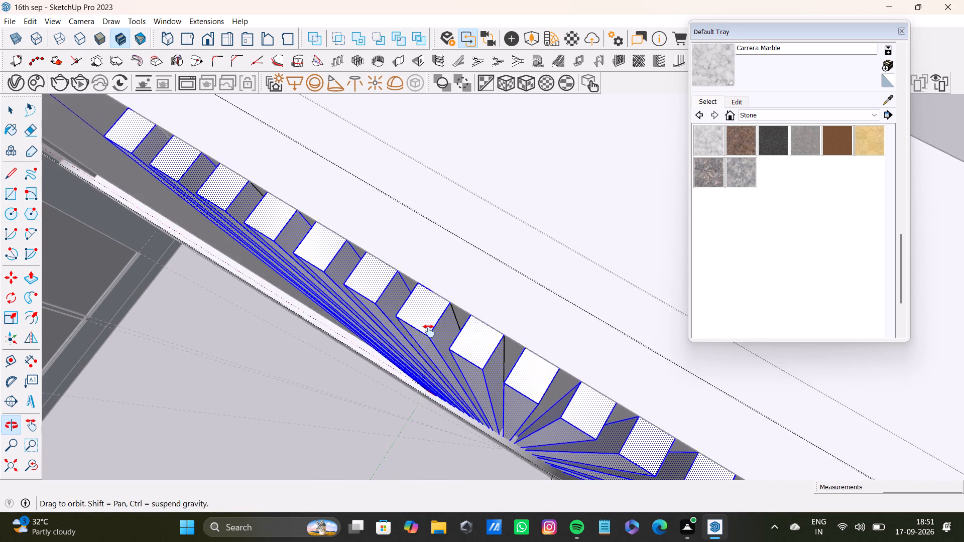
middle_click_drag(429, 331, 420, 343, "shift")
scroll(436, 347, "up", 3, "shift")
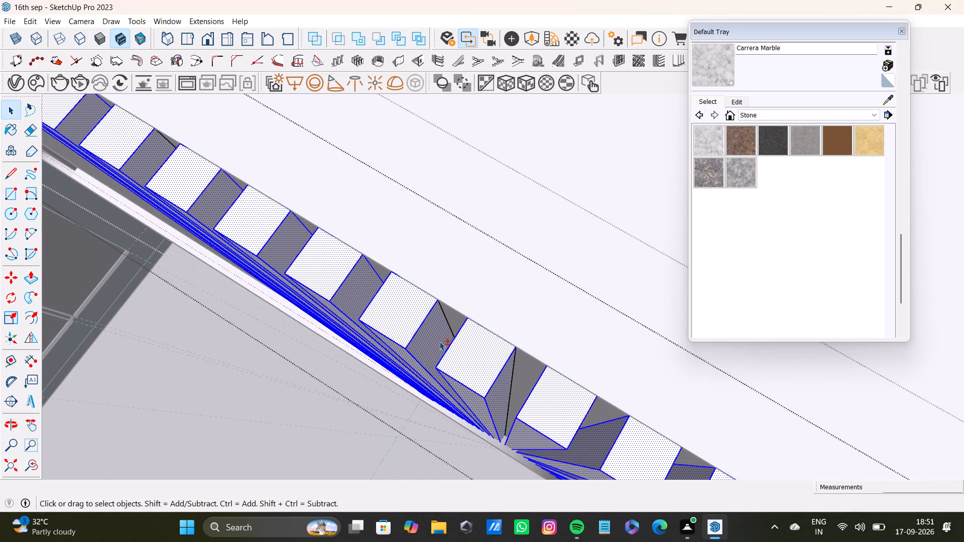
scroll(439, 341, "up", 2, "shift")
left_click(453, 327, "shift")
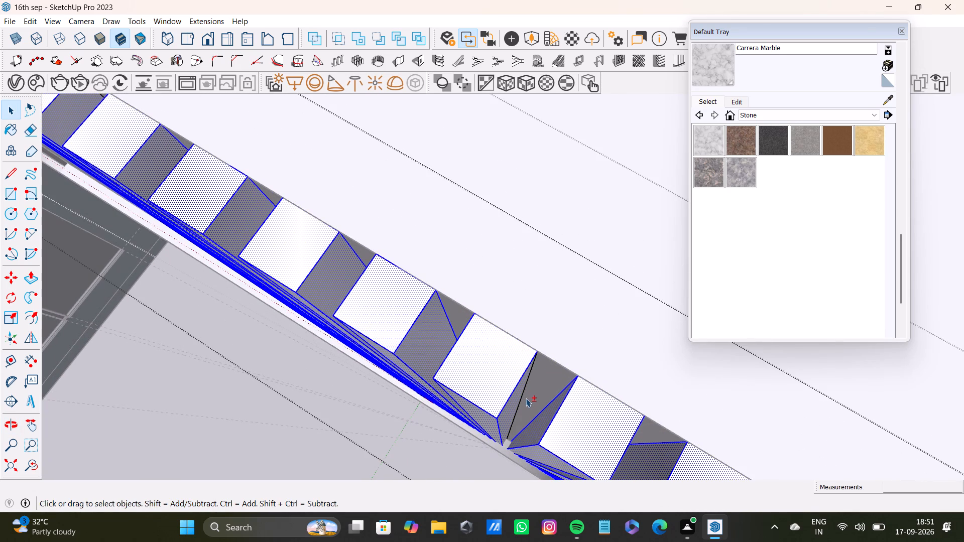
left_click(523, 397, "shift")
scroll(510, 411, "down", 8, "shift")
middle_click_drag(526, 439, 586, 455, "shift")
scroll(490, 376, "up", 3, "shift")
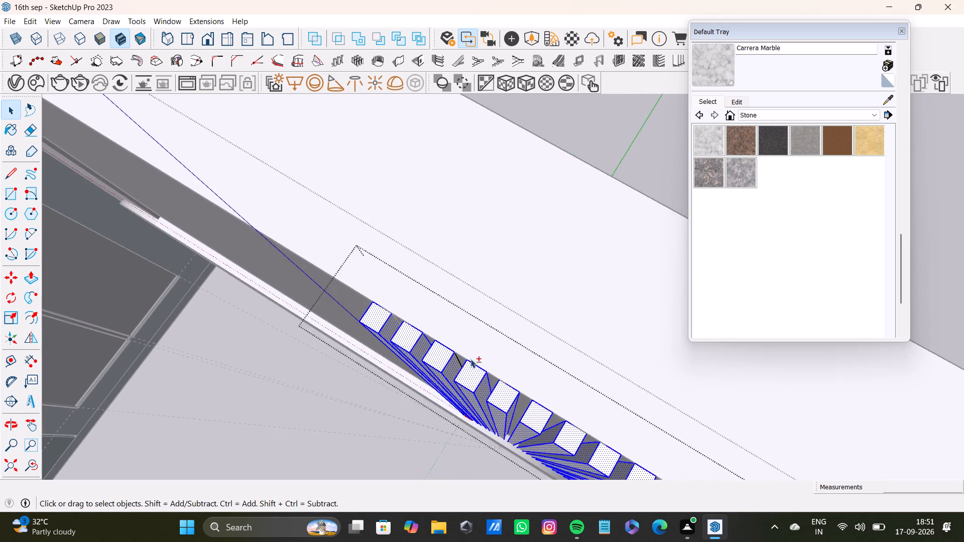
scroll(470, 359, "up", 12, "shift")
left_click(475, 359, "shift")
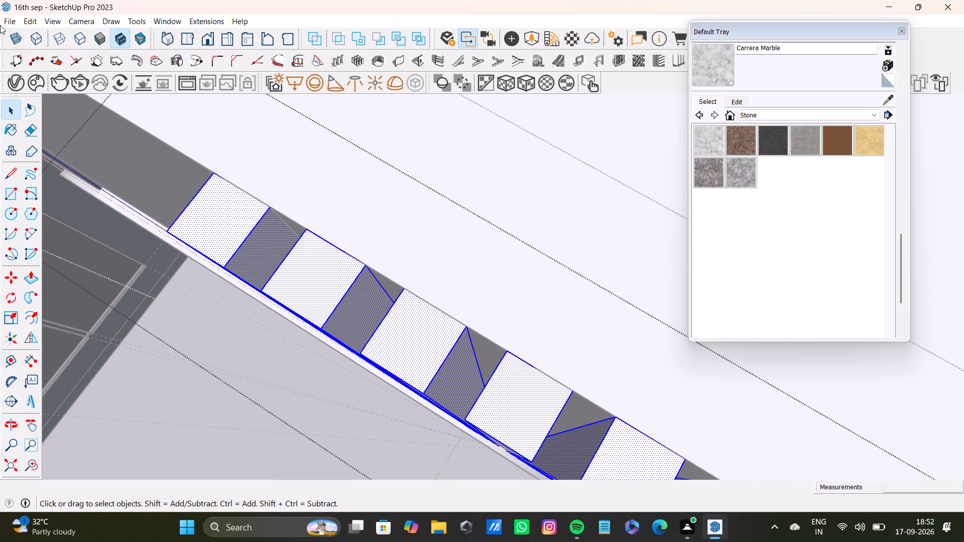
Paint all the selected slat faces with the Carrera Marble stone material.
left_click(703, 150, "shift")
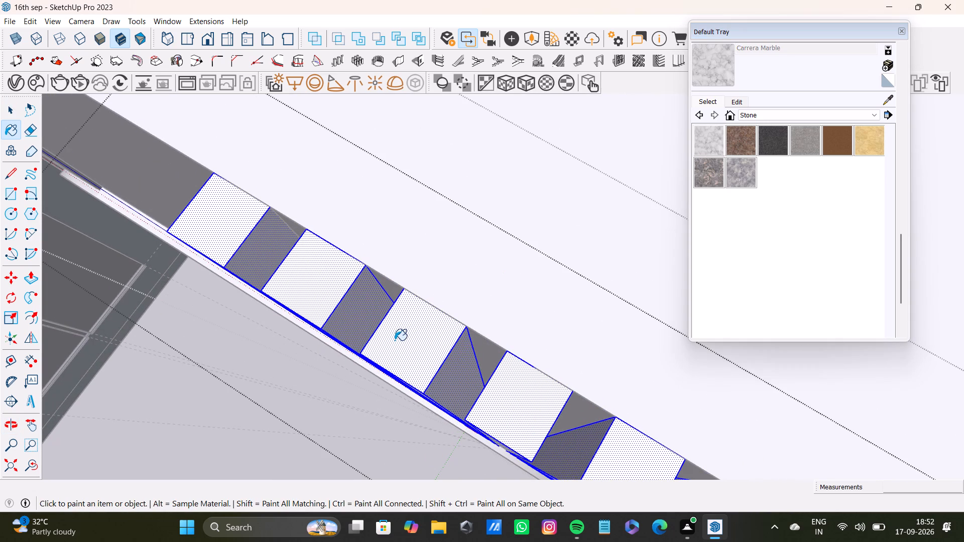
left_click(395, 340, "shift")
Select the narrow side face of the third slat, paint it with Carrera Marble, and leave the slat group.
scroll(411, 372, "down", 16, "shift")
middle_click_drag(398, 426, 607, 250)
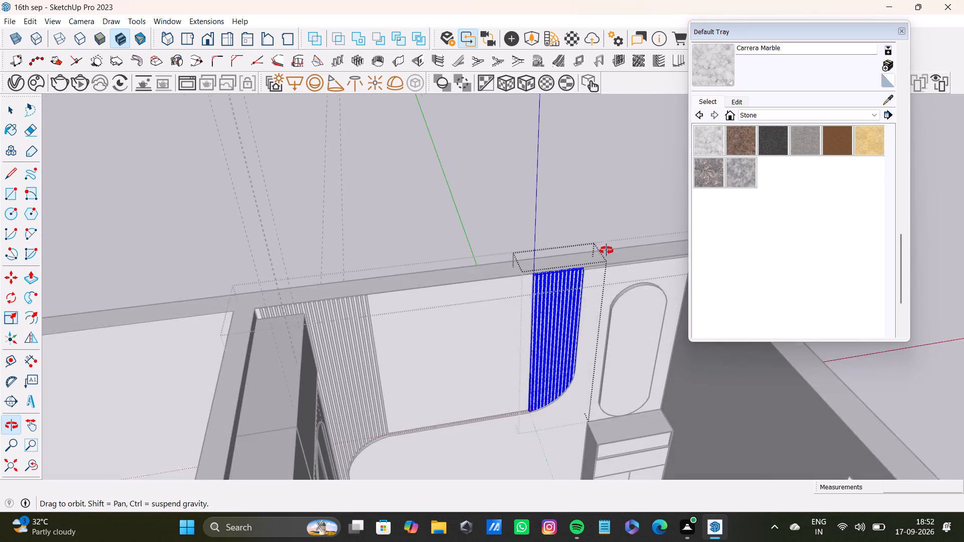
middle_click_drag(607, 250, 584, 261)
scroll(502, 306, "up", 13)
middle_click_drag(524, 297, 674, 301)
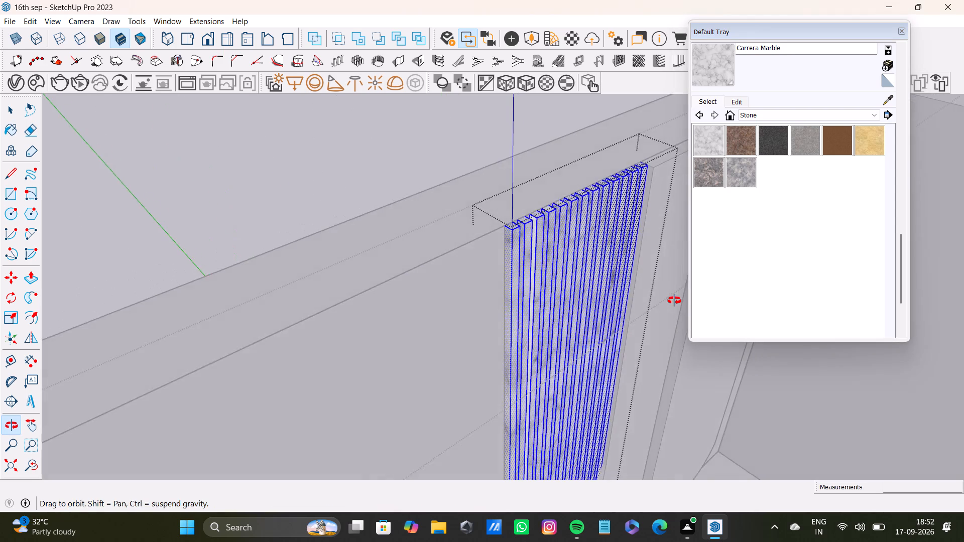
middle_click_drag(674, 301, 644, 317)
scroll(538, 260, "up", 2)
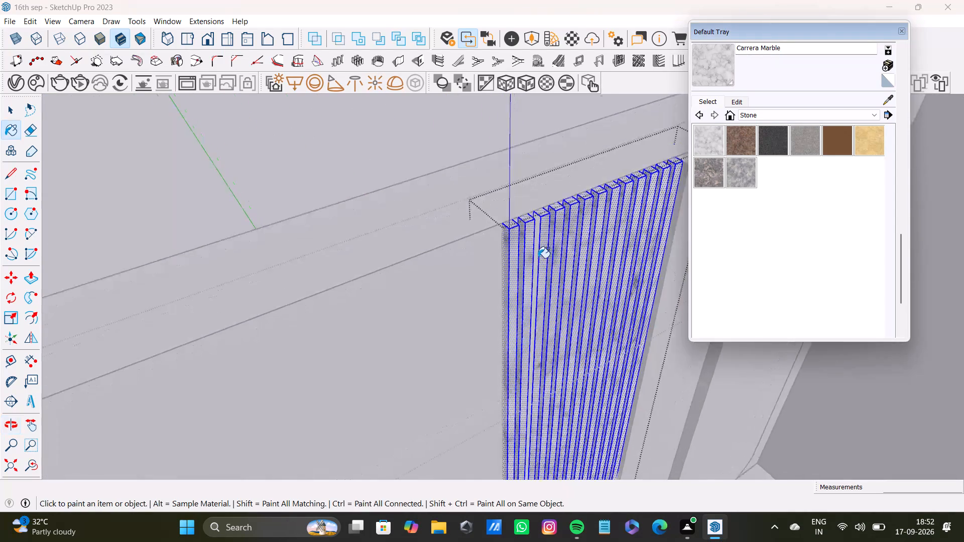
scroll(538, 258, "up", 14)
key("space")
left_click(552, 160)
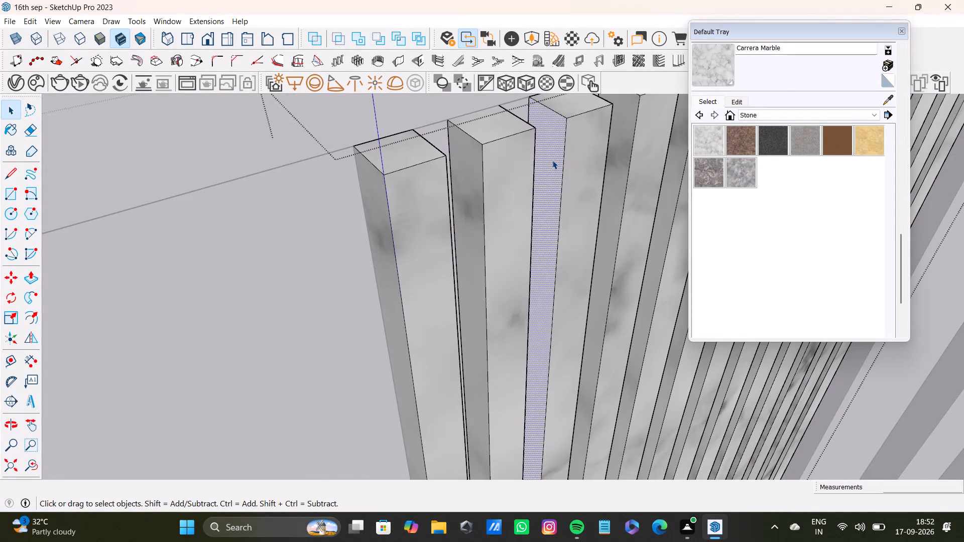
left_click(701, 133)
left_click(549, 134)
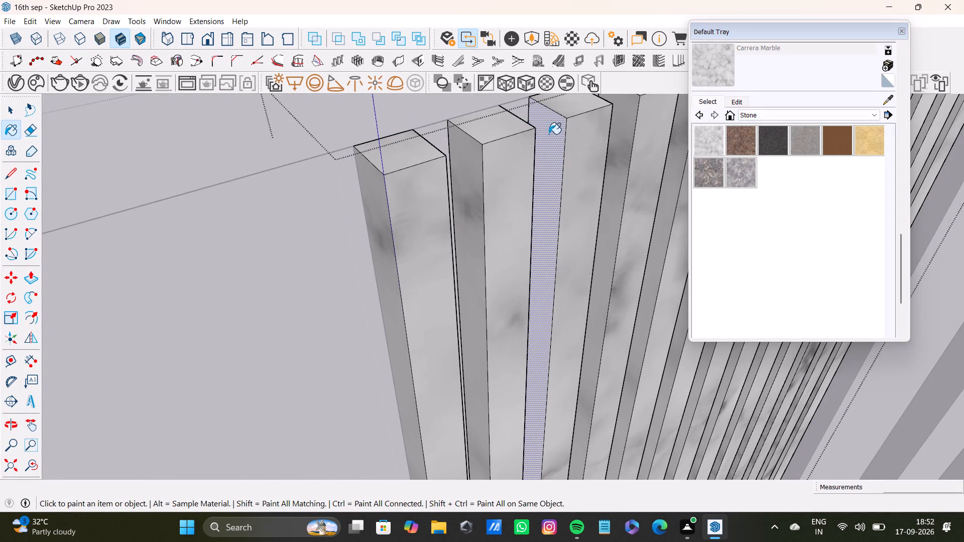
scroll(578, 285, "down", 15)
scroll(542, 309, "down", 4)
key("space")
left_click(365, 212)
Open the wall panel behind the arched mirror and dresser, and select its large front face and thin curved ledge face.
scroll(373, 218, "down", 3)
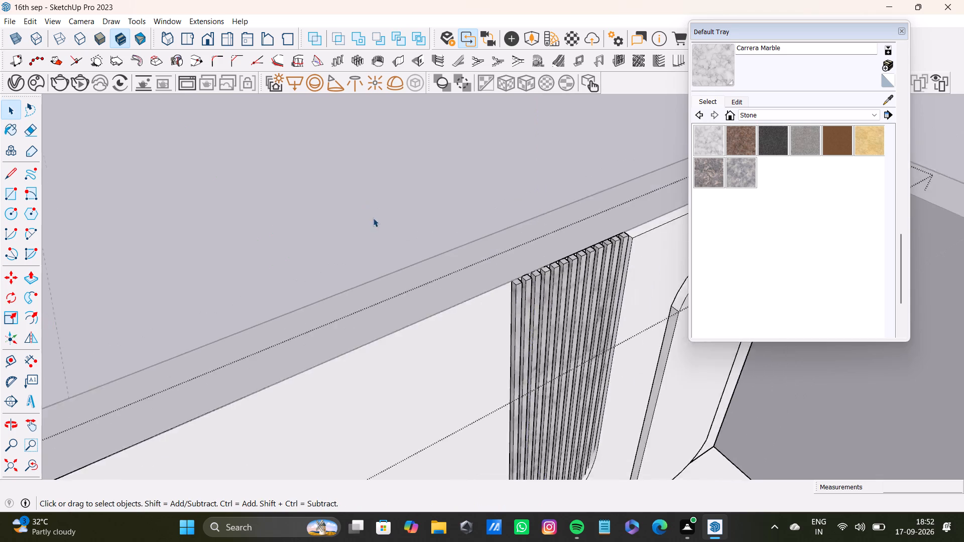
scroll(373, 218, "down", 8)
middle_click_drag(432, 340, 273, 389)
double_click(411, 385)
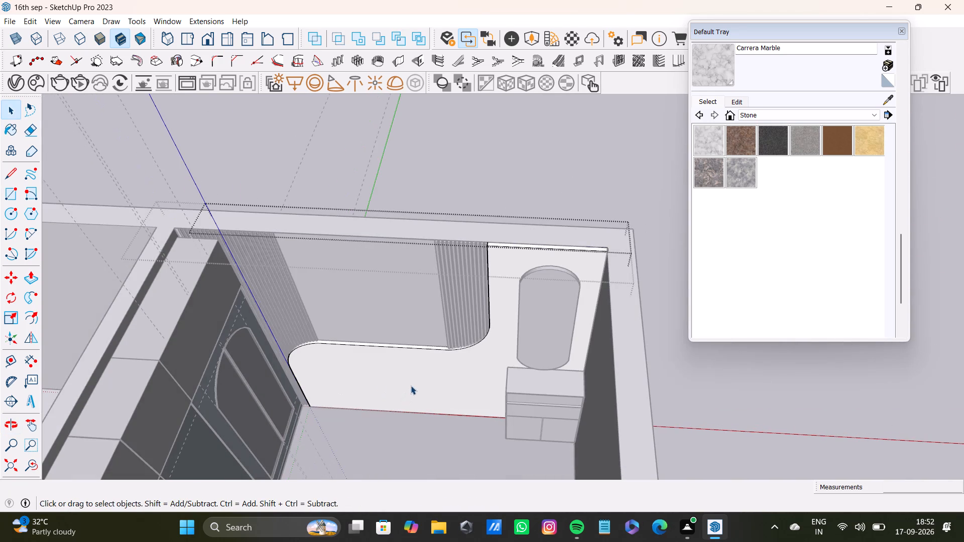
double_click(430, 355)
scroll(290, 352, "up", 6)
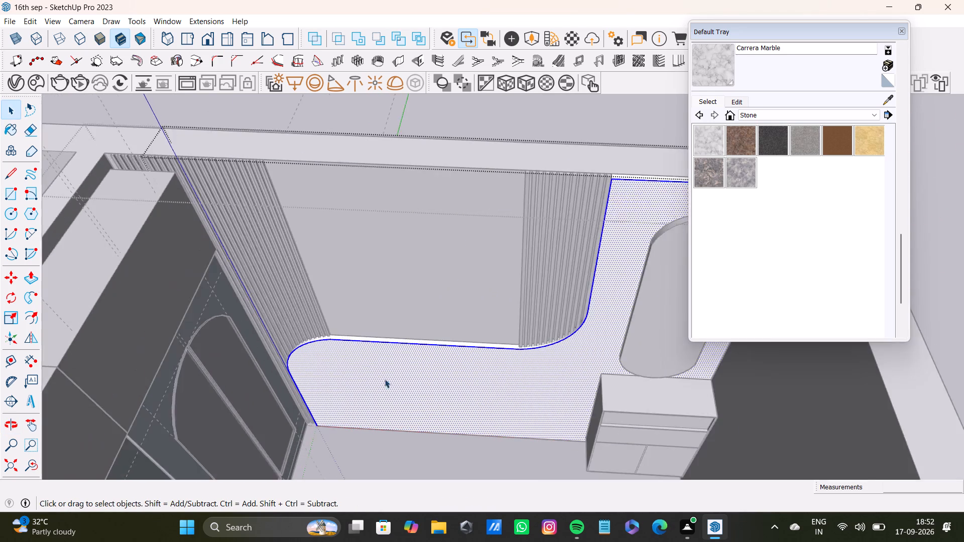
scroll(385, 379, "up", 11)
double_click(340, 304, "shift")
scroll(340, 304, "down", 5, "shift")
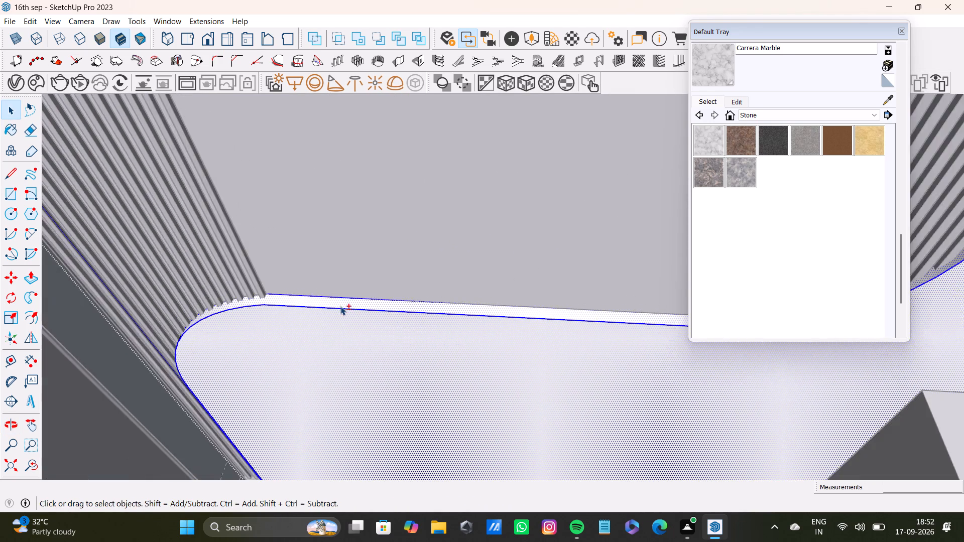
scroll(340, 306, "down", 12, "shift")
middle_click_drag(389, 321, 302, 360, "shift")
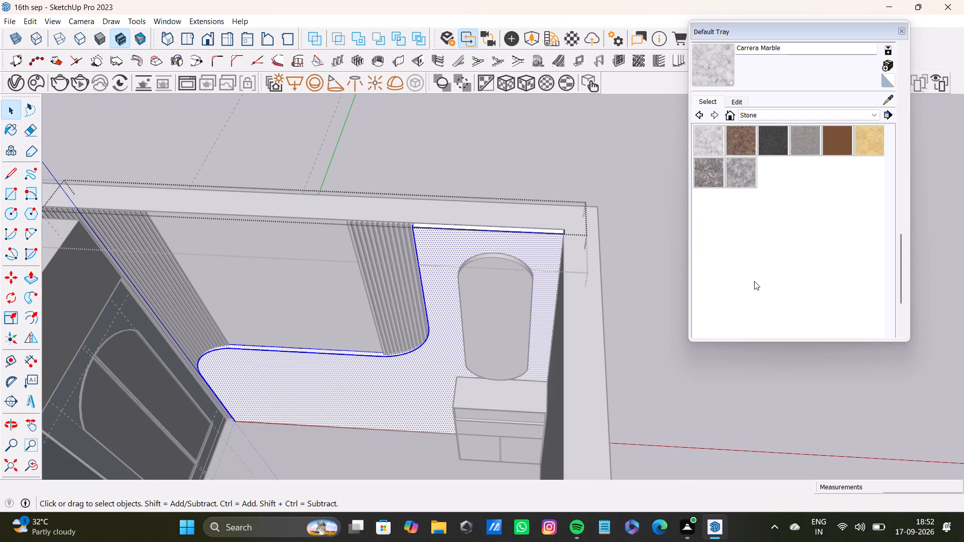
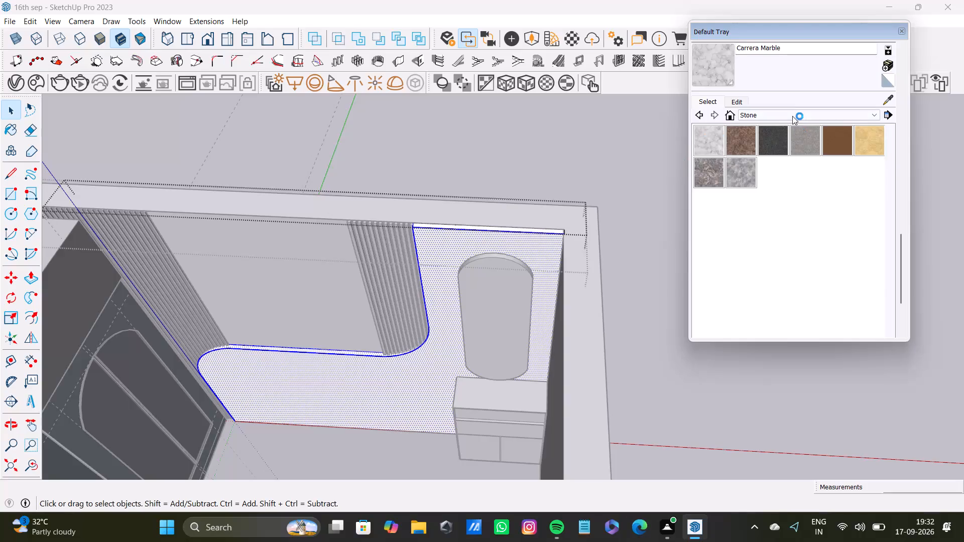
Paint the wall panel's selected front face and curved ledge with Color C01 from the Colors collection.
left_click(792, 115)
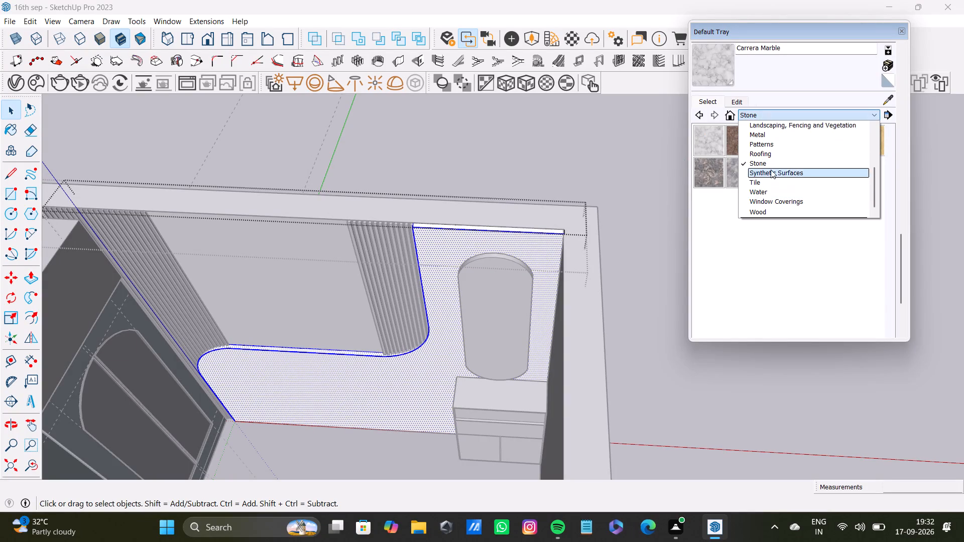
scroll(771, 170, "up", 3)
left_click(770, 182)
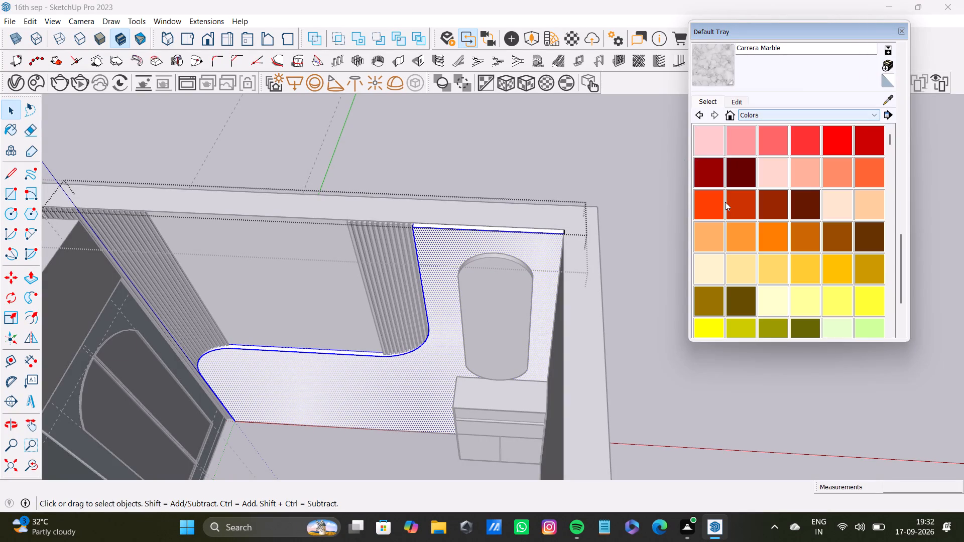
scroll(725, 202, "down", 4)
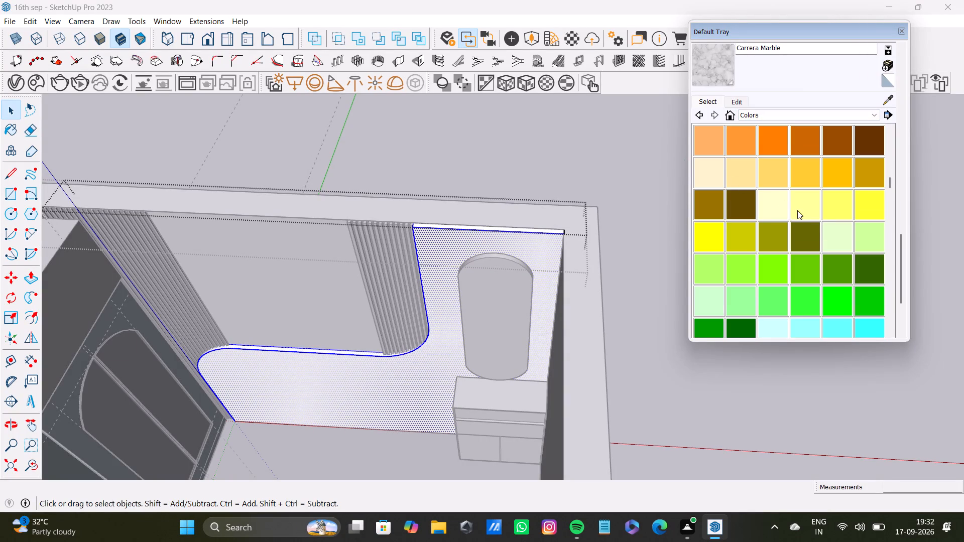
scroll(773, 229, "down", 2)
scroll(773, 229, "up", 4)
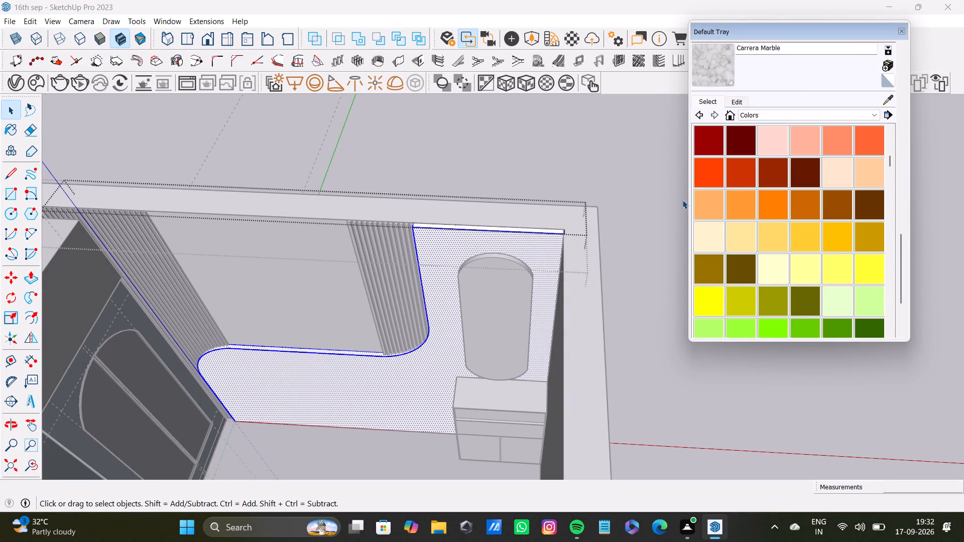
left_click(843, 173)
left_click(458, 254)
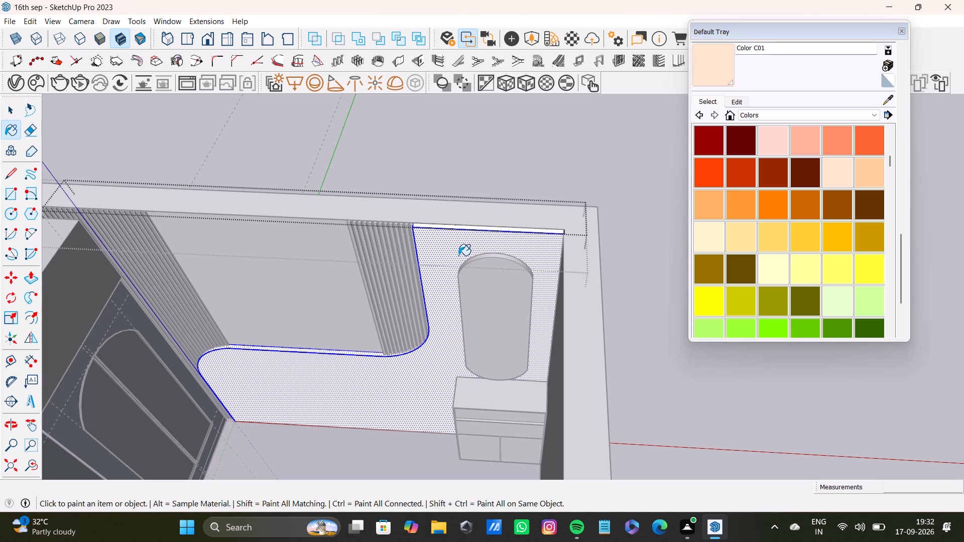
Paint the thin top edge face of the wall panel above the mirror with Color C01 and clear the selection.
scroll(429, 233, "up", 6)
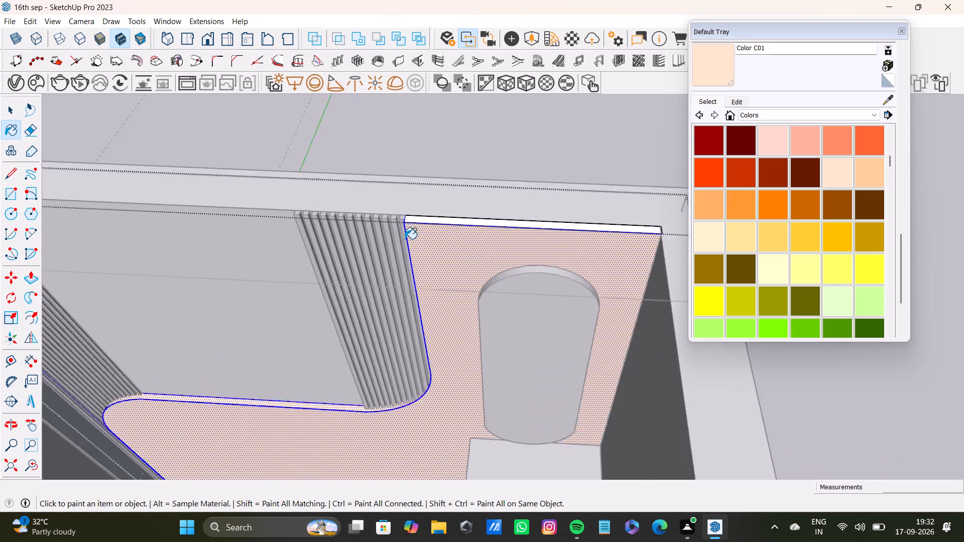
scroll(405, 239, "up", 6)
left_click(439, 208)
scroll(464, 221, "down", 10)
middle_click_drag(476, 285, 547, 225, "shift")
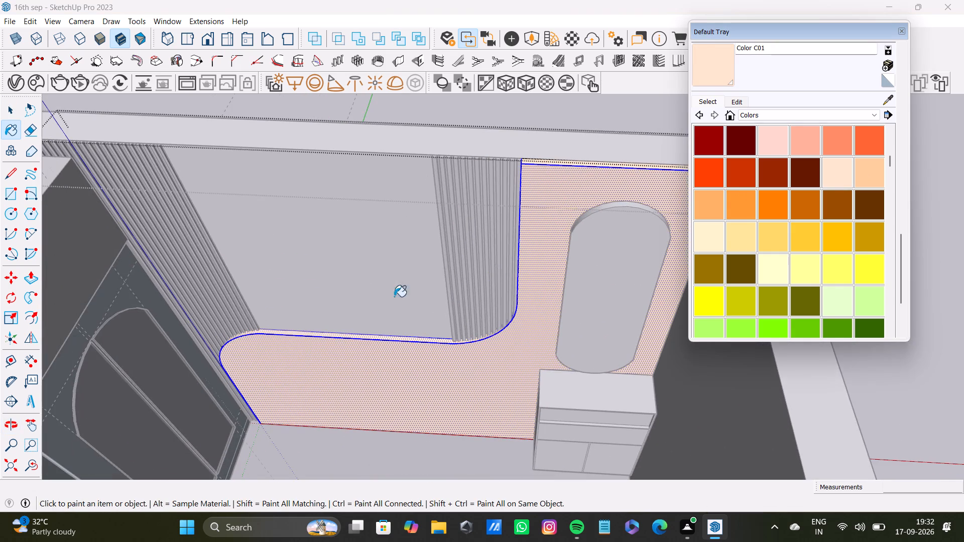
scroll(389, 316, "down", 8)
key("space")
left_click(431, 191)
Paint the wall face between the two slatted sections with Color C02, try the same colour on the ledge below, and clear the selection.
scroll(446, 294, "up", 6)
middle_click_drag(452, 296, 529, 303)
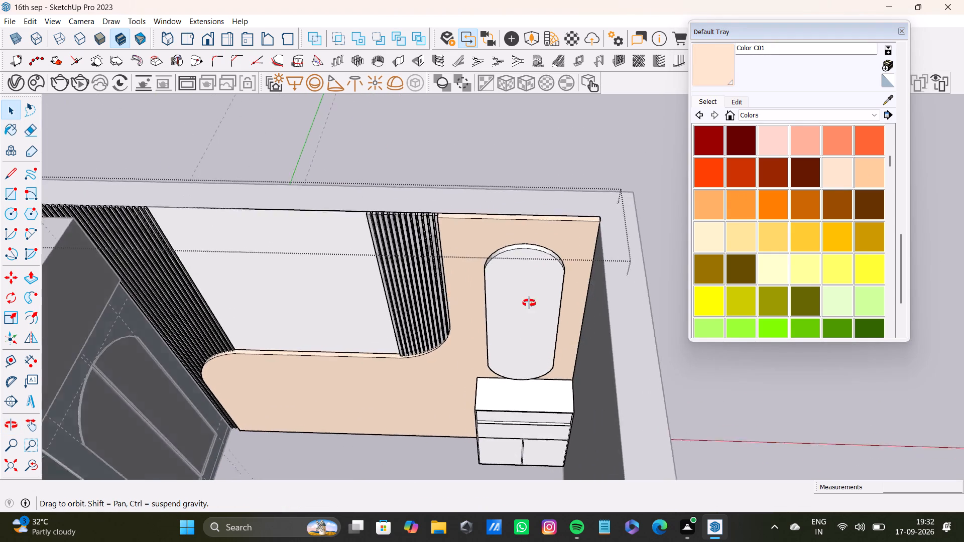
middle_click_drag(529, 303, 428, 310)
scroll(431, 290, "down", 4)
middle_click_drag(431, 290, 481, 278, "shift")
double_click(398, 268)
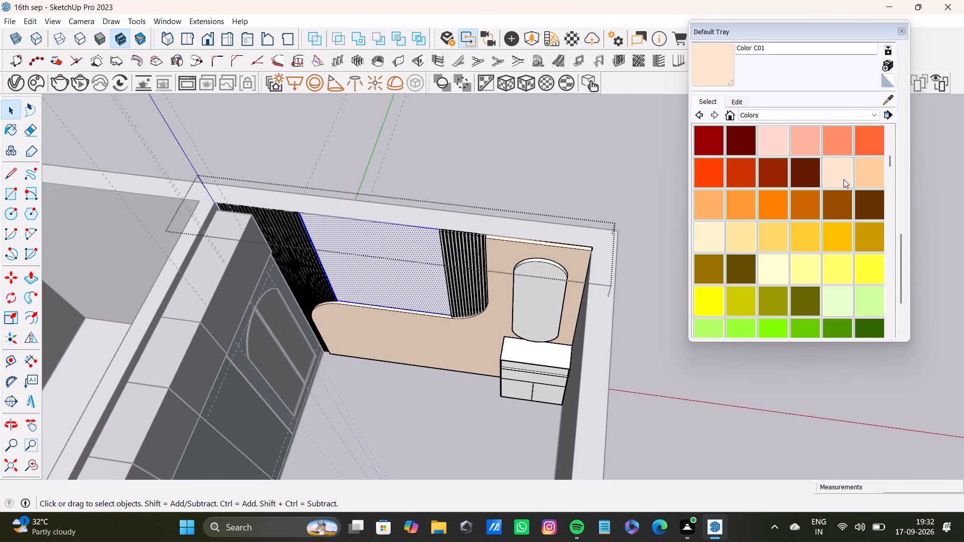
left_click(869, 172)
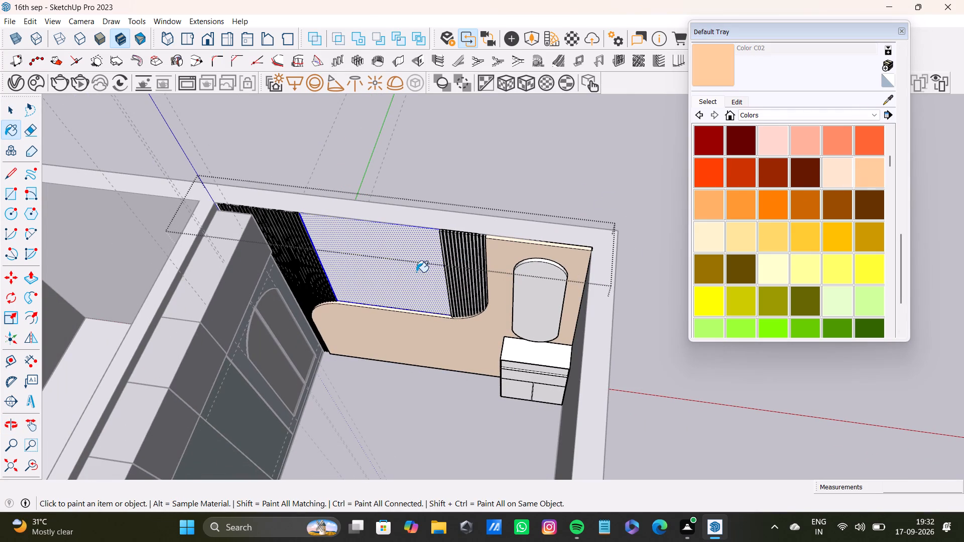
left_click(416, 272)
scroll(416, 270, "down", 3)
scroll(413, 286, "up", 8)
key("space")
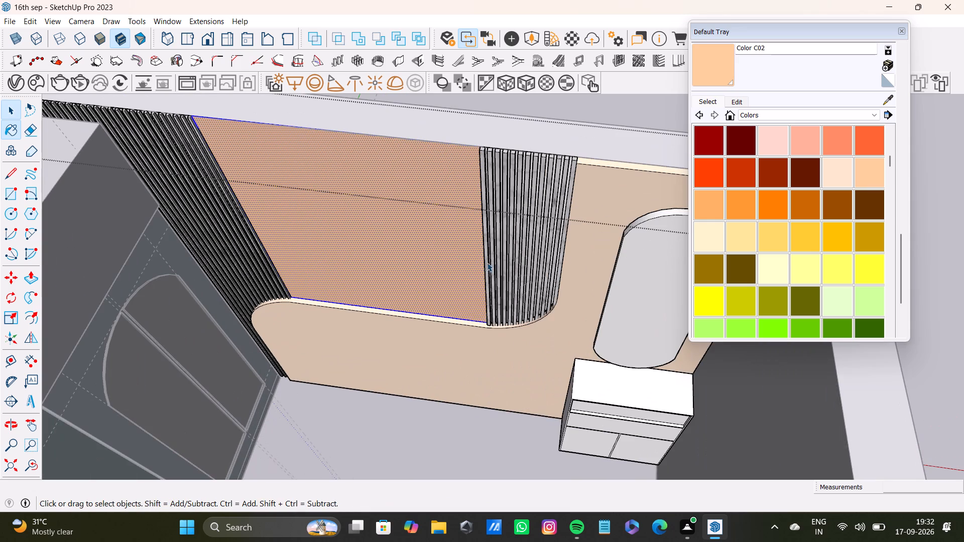
left_click(719, 56)
scroll(449, 297, "up", 14)
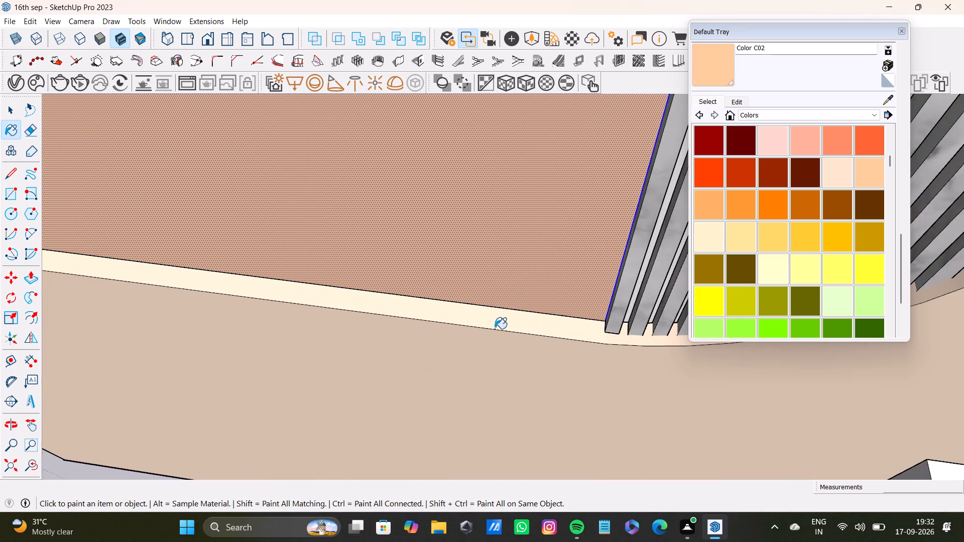
left_click(509, 324)
scroll(509, 324, "down", 20)
scroll(509, 324, "down", 2)
key("space")
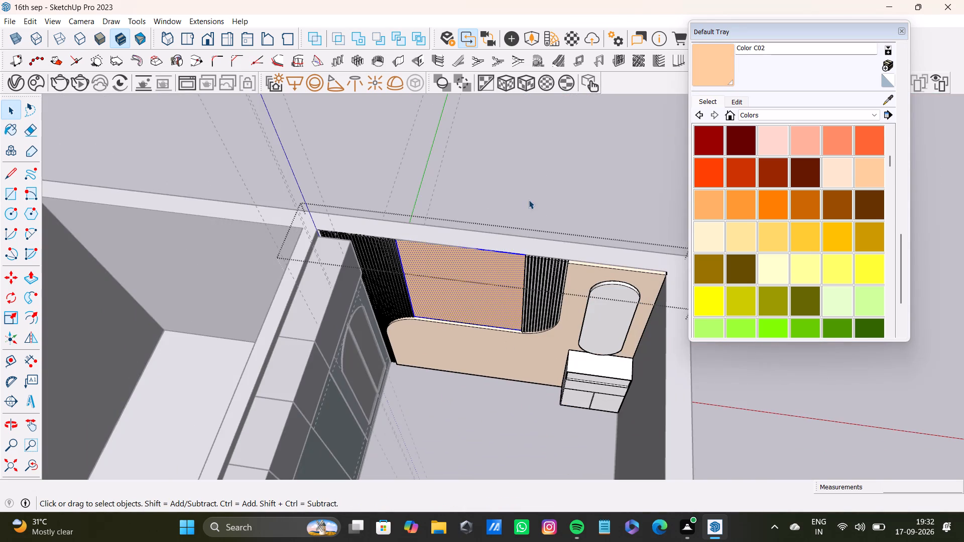
left_click(529, 200)
Select the arched mirror's front face and add its curved top edge face to the selection.
scroll(607, 306, "up", 5)
middle_click_drag(608, 320, 547, 308, "shift")
scroll(544, 305, "up", 8)
double_click(544, 280)
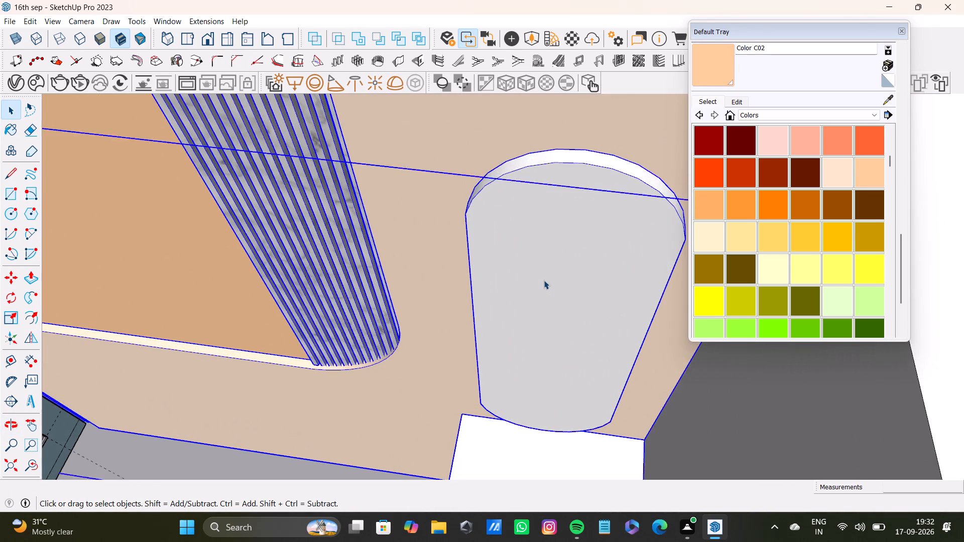
double_click(543, 250, "shift")
scroll(519, 154, "up", 8, "shift")
double_click(543, 166, "shift")
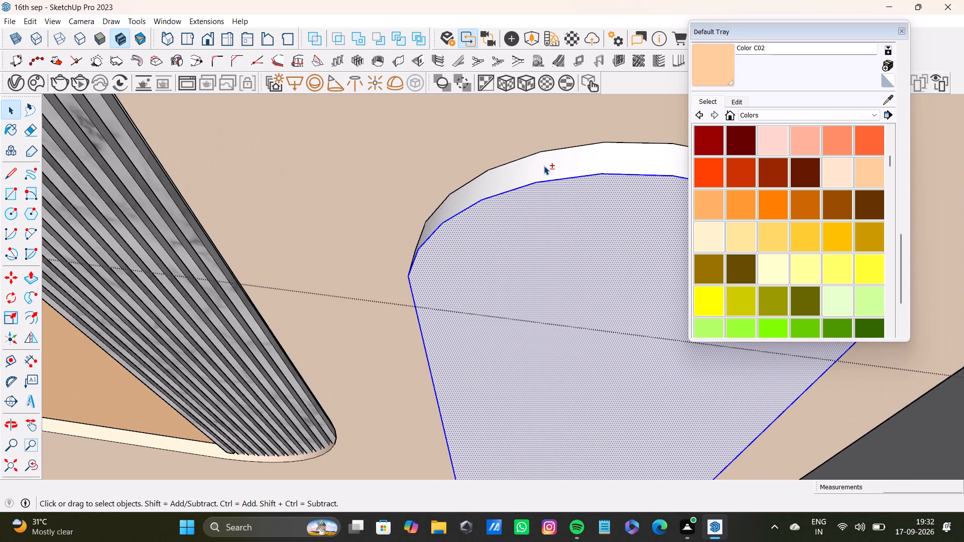
scroll(544, 166, "down", 8, "shift")
double_click(564, 164, "shift")
scroll(601, 202, "down", 3, "shift")
Add the narrow vertical side faces on both sides of the arched mirror to the selection.
middle_click_drag(601, 207, 430, 237, "shift")
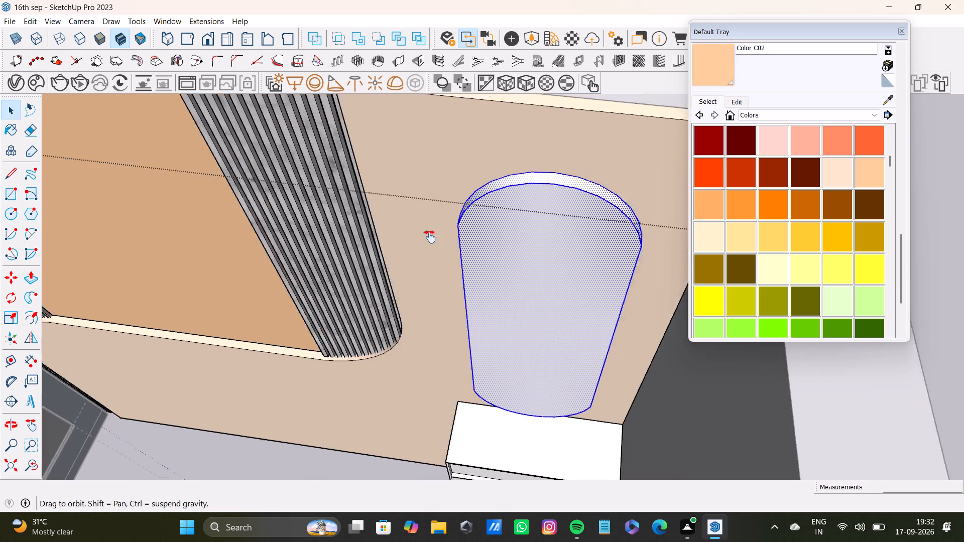
middle_click_drag(430, 237, 401, 246, "shift")
scroll(479, 294, "up", 5)
middle_click_drag(480, 294, 424, 292)
scroll(518, 299, "up", 10)
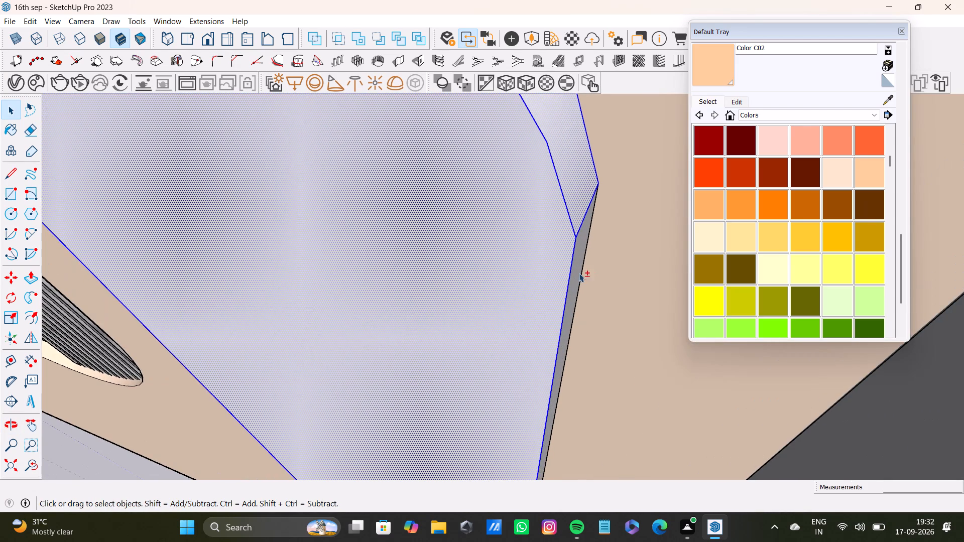
double_click(573, 274, "shift")
scroll(558, 283, "down", 8, "shift")
middle_click_drag(370, 291, 626, 265, "shift")
middle_click_drag(491, 242, 683, 235)
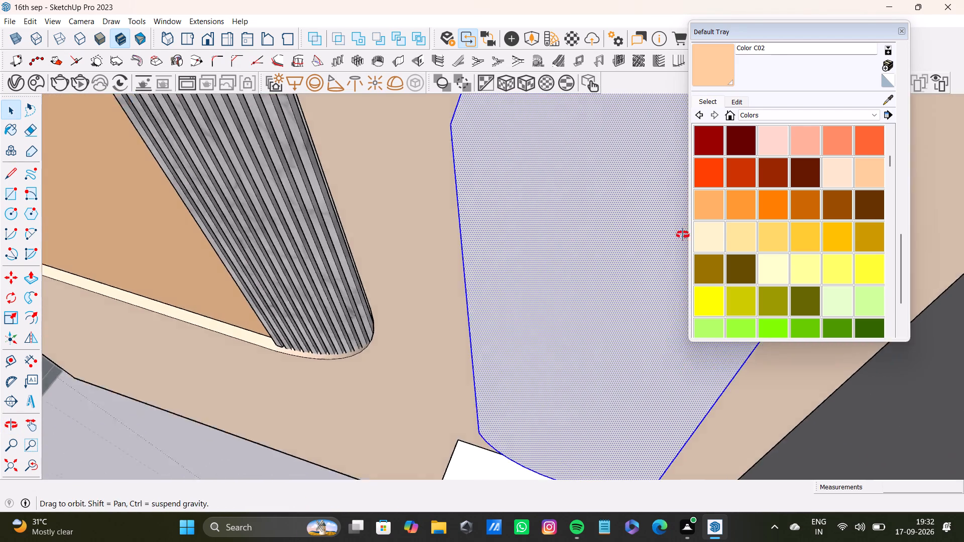
middle_click_drag(683, 235, 724, 229)
scroll(361, 226, "up", 7)
double_click(471, 221, "shift")
scroll(473, 226, "down", 9, "shift")
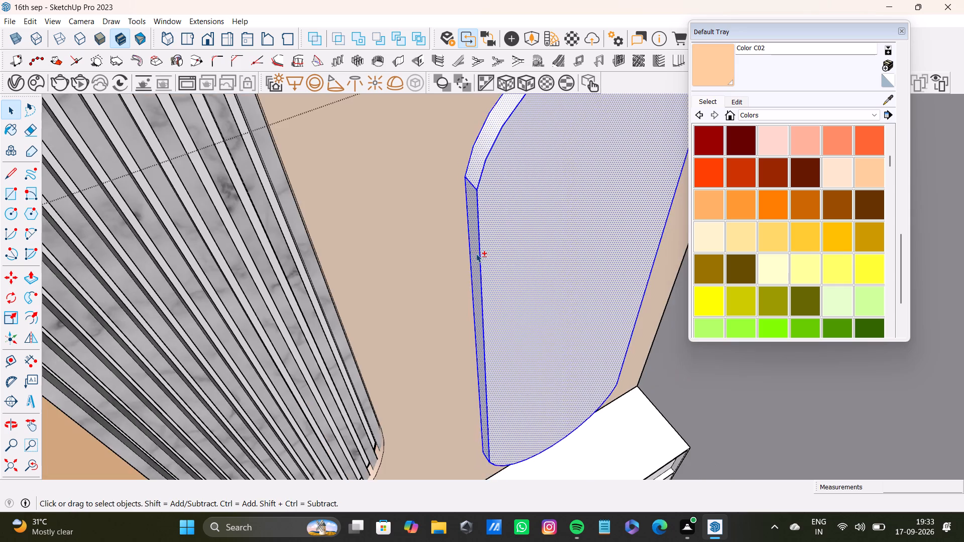
Add the curved bottom edge face of the mirror, just above the dresser, to the selection.
middle_click_drag(501, 270, 464, 105, "shift")
scroll(531, 262, "down", 4, "shift")
middle_click_drag(536, 294, 511, 194, "shift")
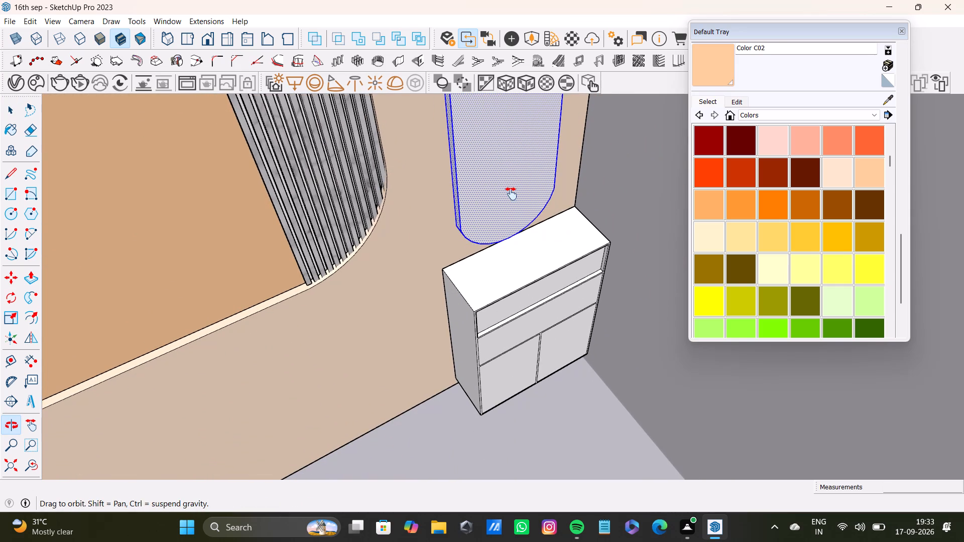
middle_click_drag(511, 194, 506, 192, "shift")
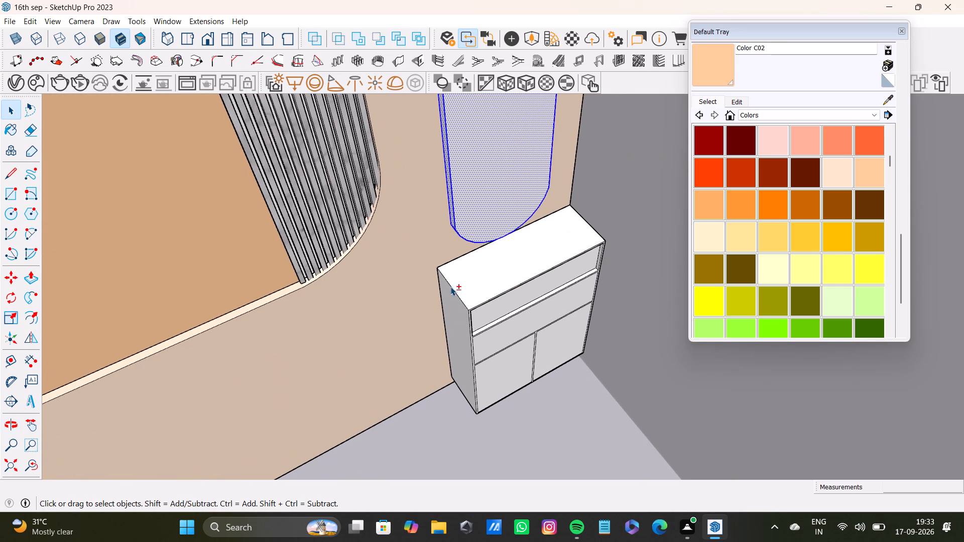
scroll(458, 265, "up", 16, "shift")
middle_click_drag(452, 235, 518, 115)
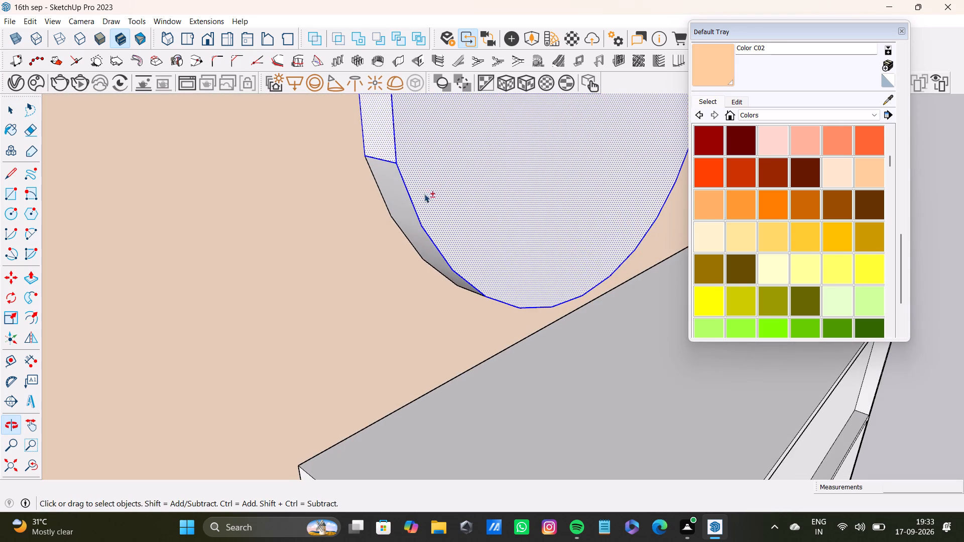
double_click(413, 225, "shift")
Paint all the selected mirror faces with Mirror 01 from the Glass and Mirrors collection.
left_click(766, 118, "shift")
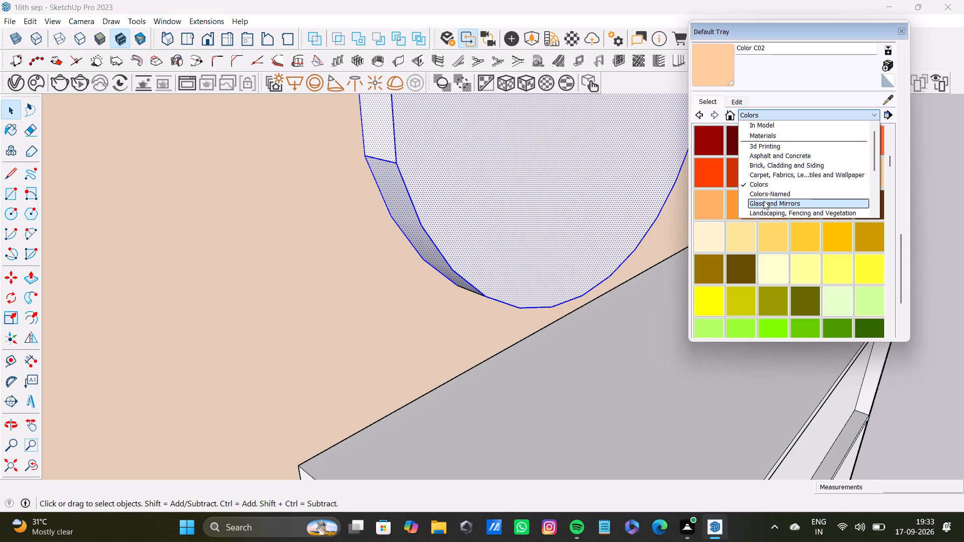
left_click(764, 202, "shift")
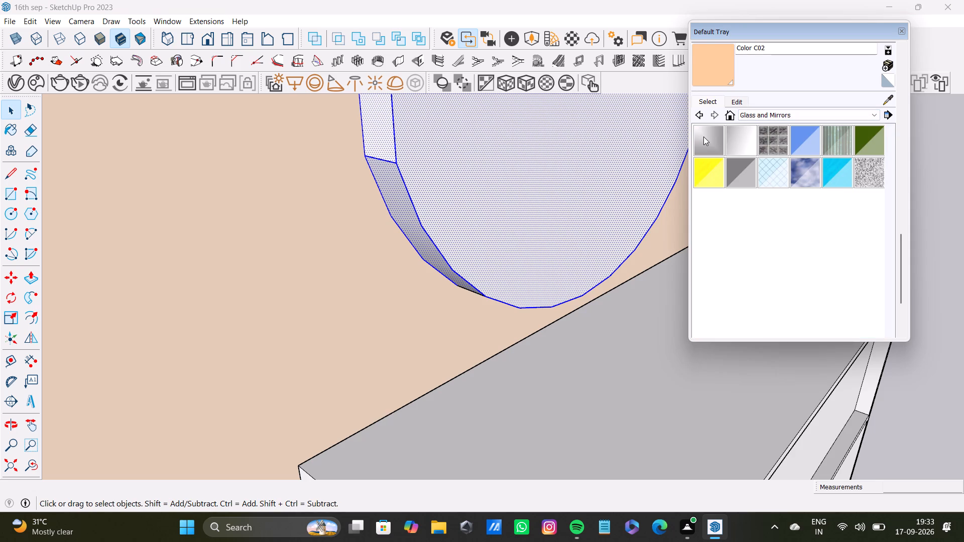
left_click(703, 137, "shift")
left_click(437, 163, "shift")
scroll(488, 255, "down", 9, "shift")
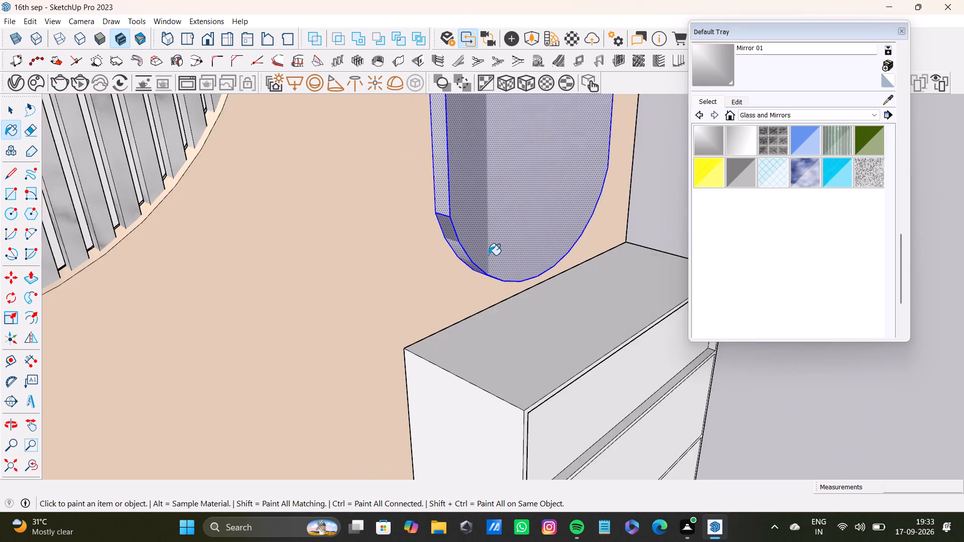
scroll(489, 255, "down", 7, "shift")
middle_click_drag(491, 255, 477, 303)
key("space")
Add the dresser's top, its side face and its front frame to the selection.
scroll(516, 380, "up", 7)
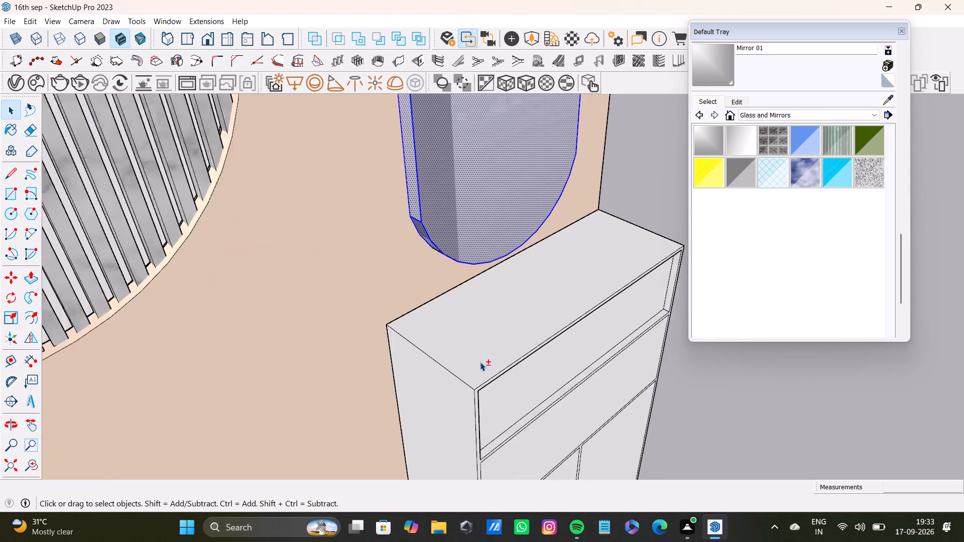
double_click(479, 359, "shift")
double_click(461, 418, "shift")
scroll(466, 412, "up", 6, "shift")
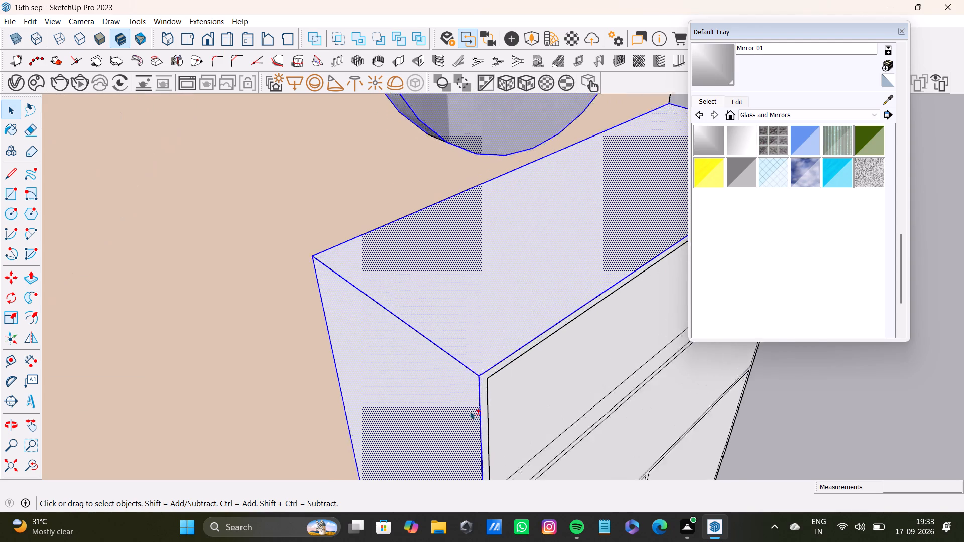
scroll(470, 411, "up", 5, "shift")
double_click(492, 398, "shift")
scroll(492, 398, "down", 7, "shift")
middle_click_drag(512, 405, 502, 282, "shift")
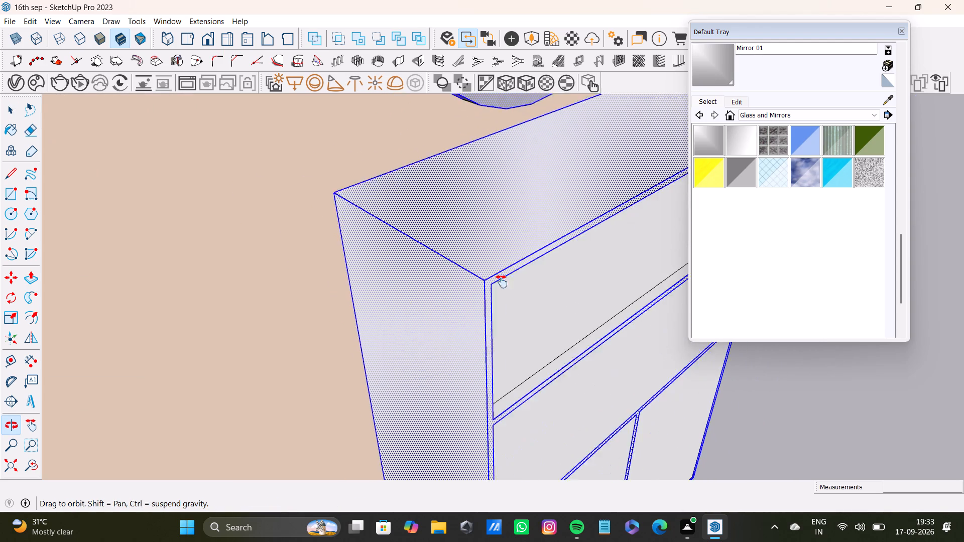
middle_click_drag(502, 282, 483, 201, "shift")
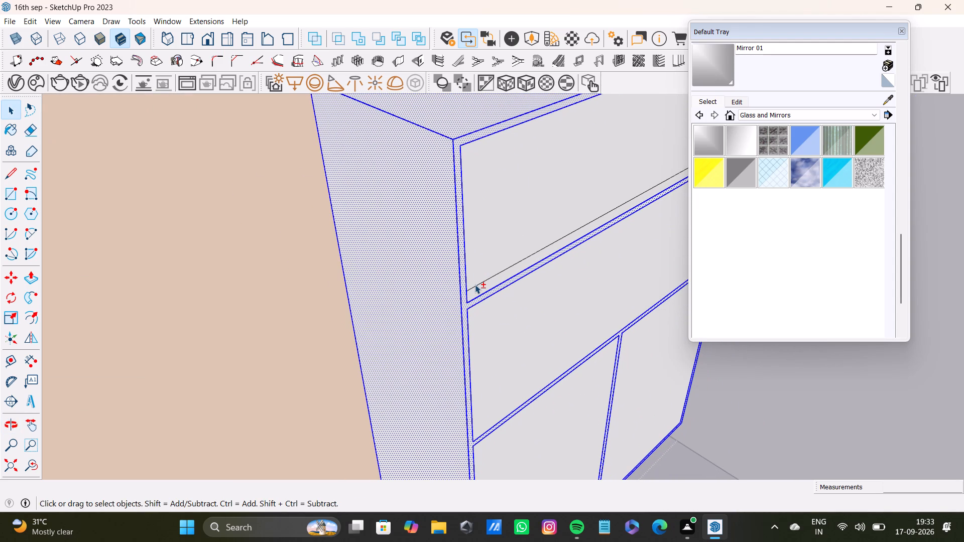
Push the dresser's middle drawer front inward by 1/4" to recess it within the frame.
middle_click_drag(496, 300, 487, 208, "shift")
scroll(507, 266, "up", 2, "shift")
scroll(526, 302, "down", 4, "shift")
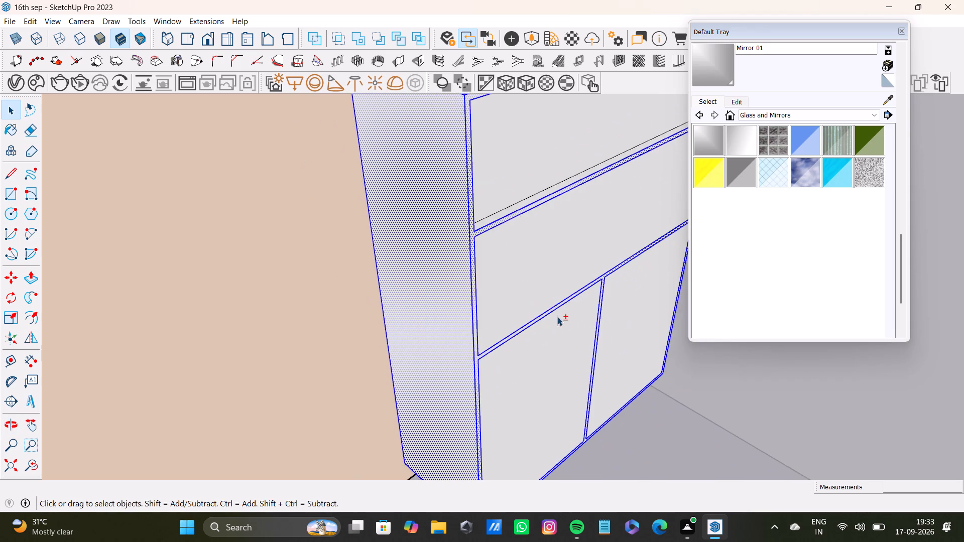
middle_click_drag(558, 308, 506, 211, "shift")
scroll(411, 273, "up", 3, "shift")
middle_click_drag(432, 242, 445, 316)
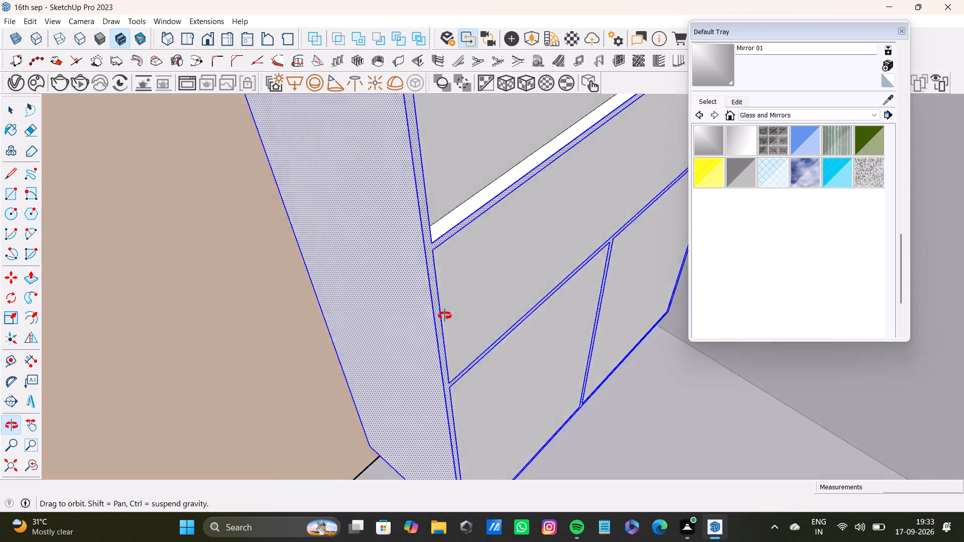
middle_click_drag(445, 316, 403, 325)
key("space")
left_click(497, 315)
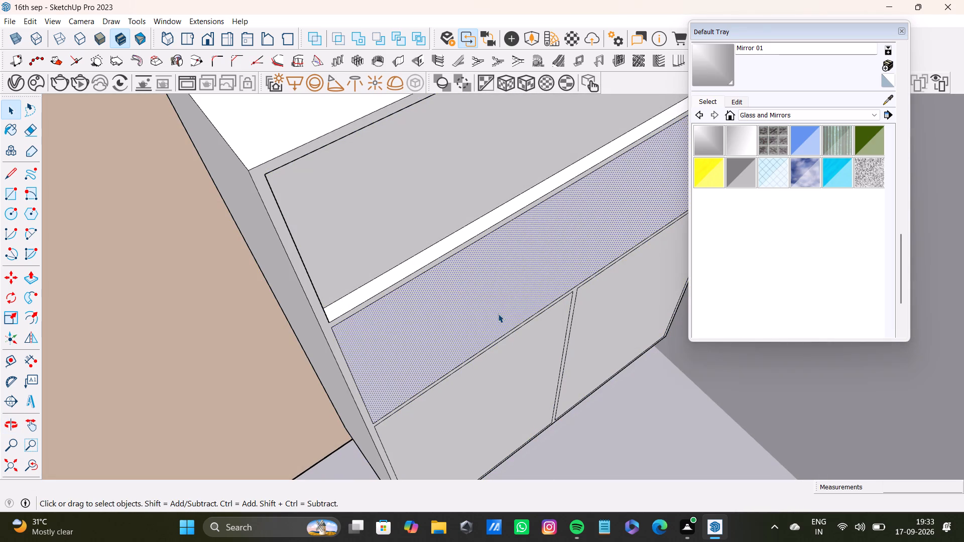
key("p")
left_click_drag(498, 314, 498, 308)
key("space")
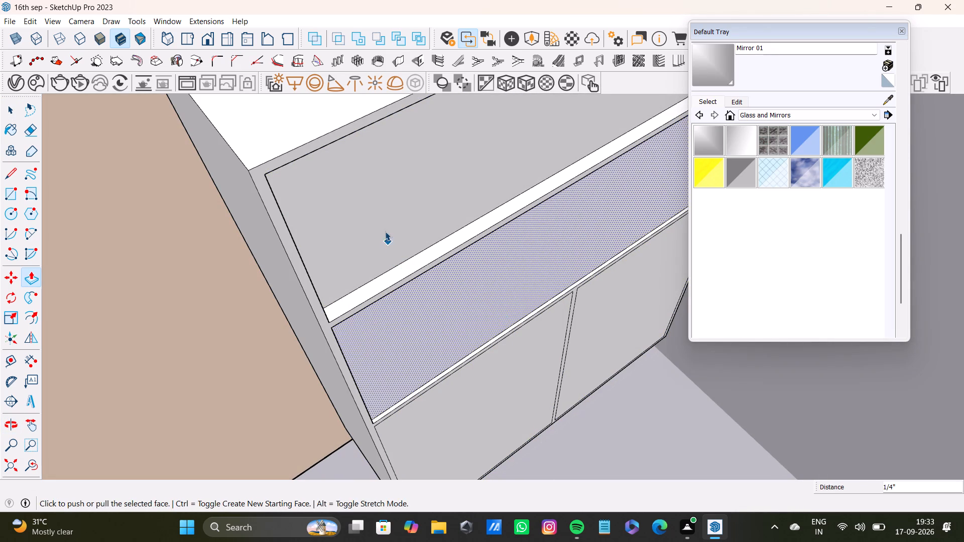
Pull the deeply recessed face of the dresser's top compartment outward to make its recess shallower.
left_click(385, 231)
key("p")
left_click_drag(385, 231, 395, 236)
key("space")
Push the dresser's lower-left door front inward by 3/8" to recess it within the frame.
scroll(415, 301, "down", 4)
scroll(479, 357, "up", 4)
middle_click_drag(477, 369, 464, 290, "shift")
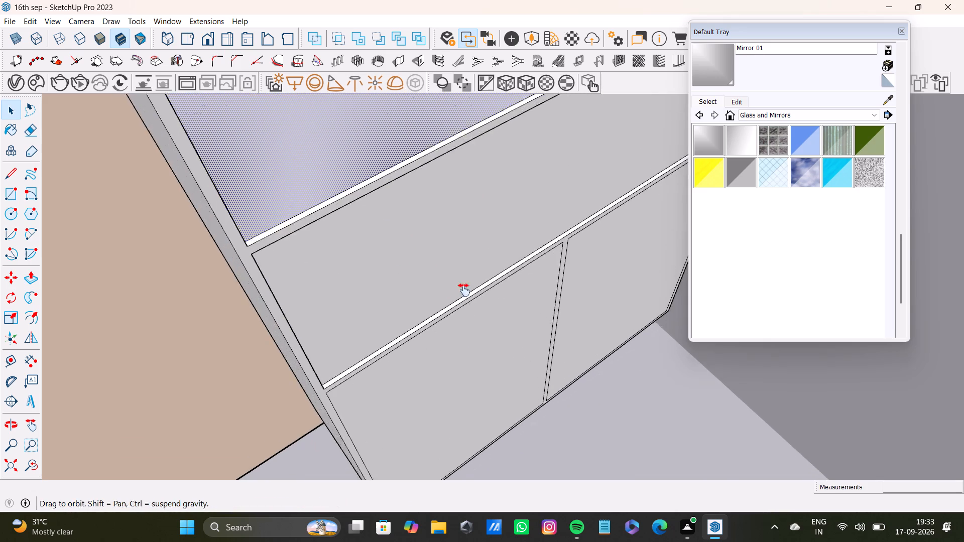
middle_click_drag(464, 290, 454, 231, "shift")
left_click(462, 256)
middle_click_drag(496, 300, 464, 280)
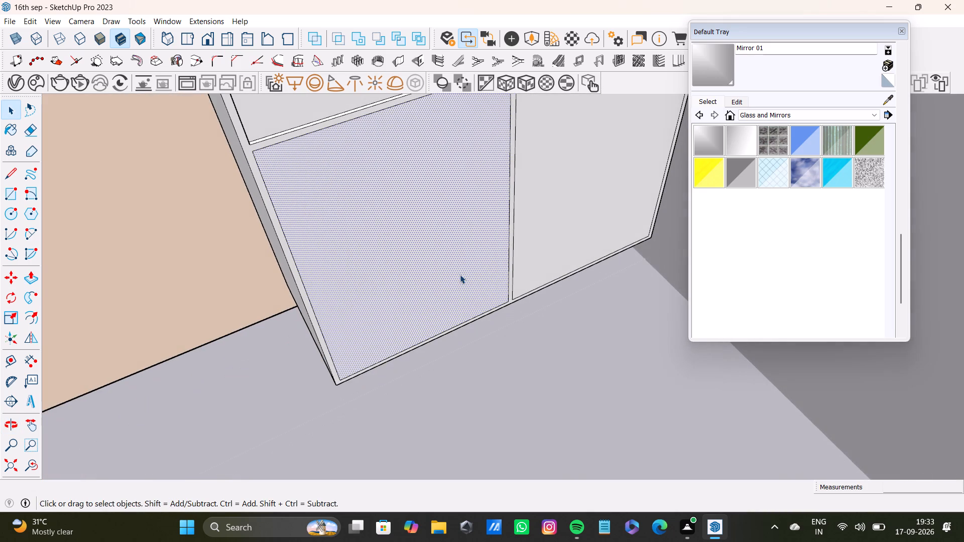
key("p")
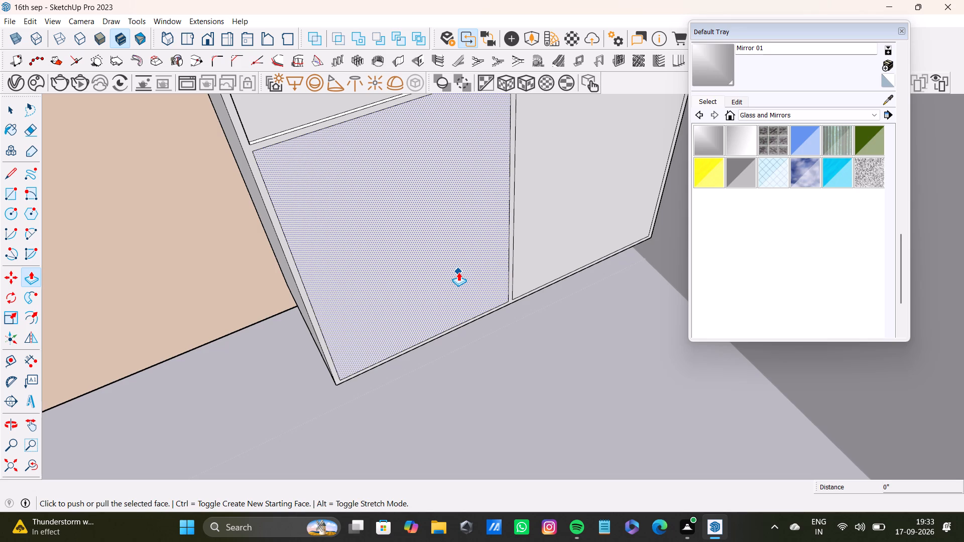
left_click(458, 272)
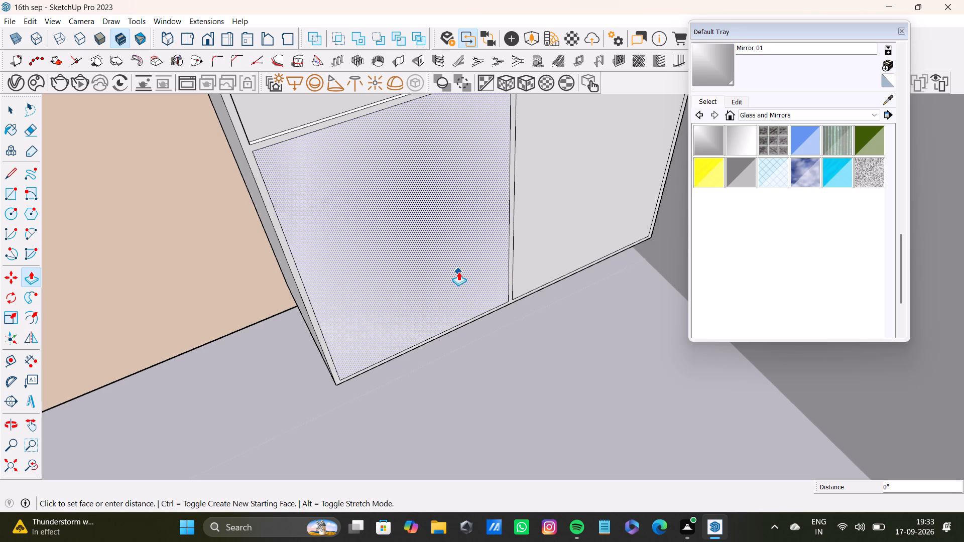
left_click(457, 268)
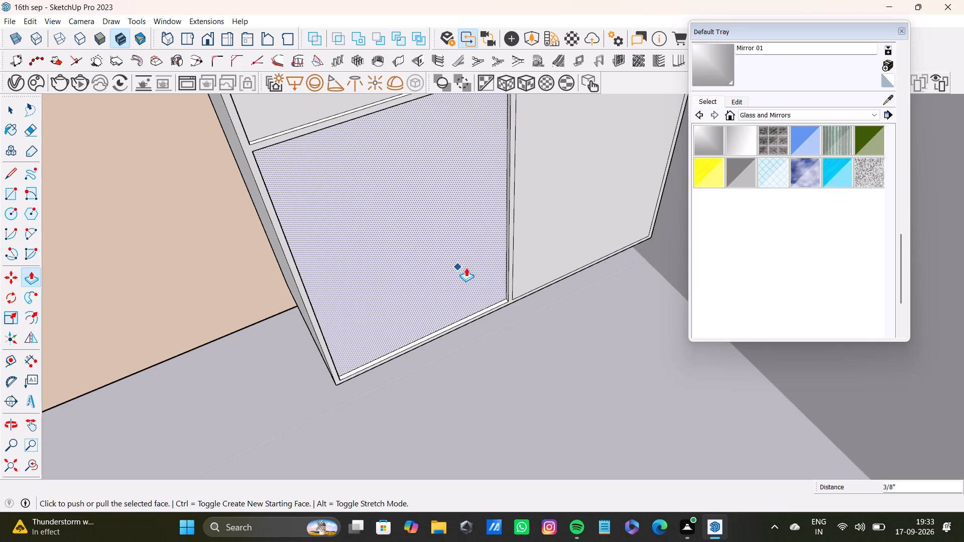
key("space")
Push the dresser's lower-right door front inward to recess it within the frame.
left_click(541, 256)
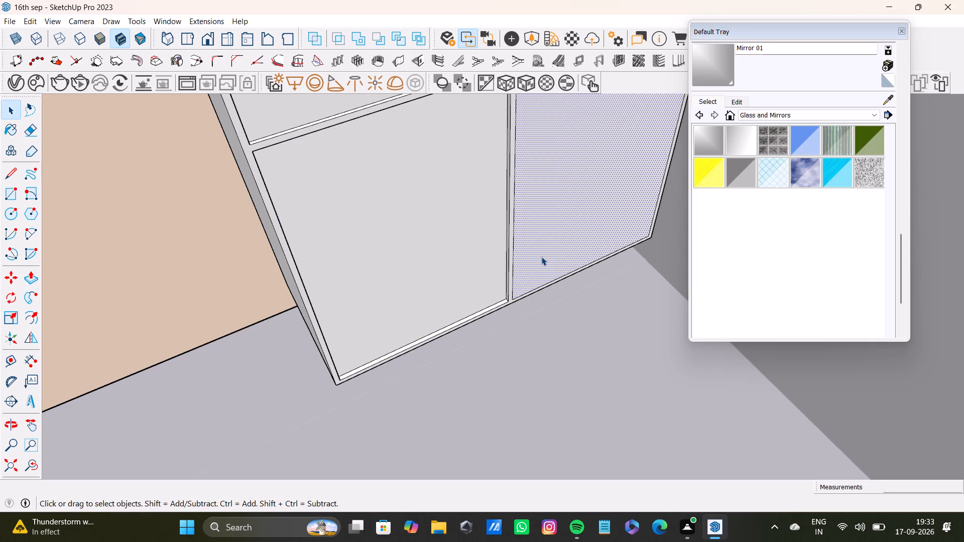
key("p")
left_click_drag(541, 256, 492, 258)
key("space")
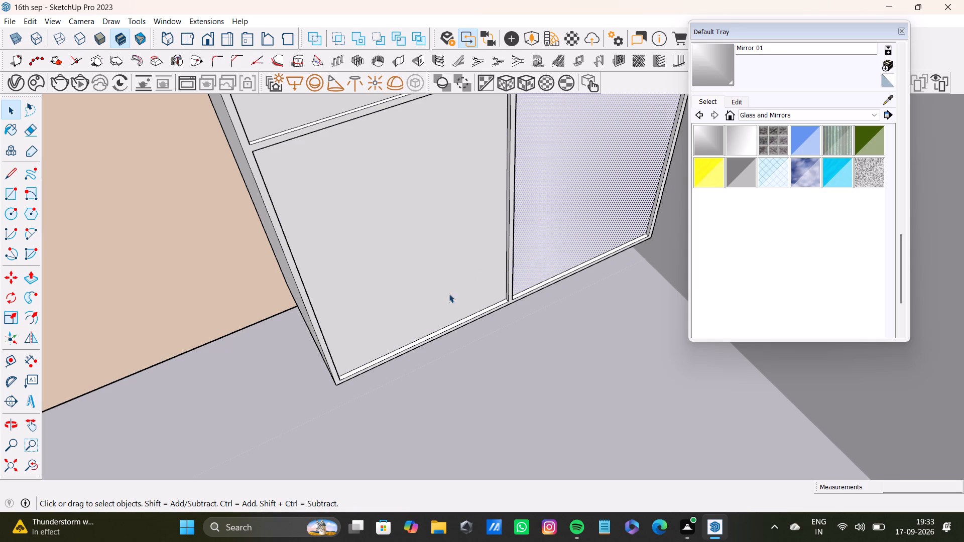
Add the dresser's top, side face and front frame to the selection and paint everything selected with Wood Floor Light from the Wood collection.
scroll(483, 57, "down", 7)
scroll(331, 268, "down", 3)
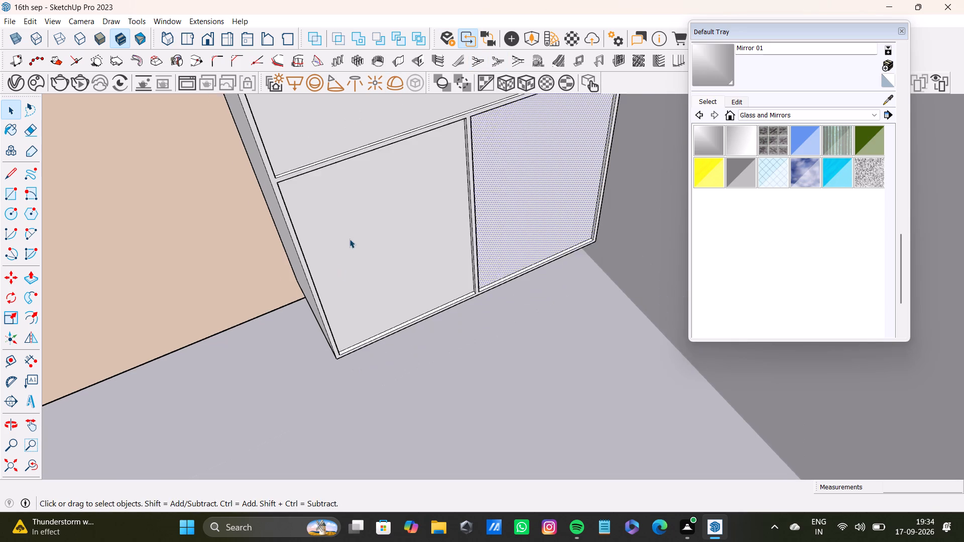
scroll(349, 239, "down", 4)
middle_click_drag(351, 236, 361, 339, "shift")
scroll(337, 258, "down", 4, "shift")
middle_click_drag(337, 257, 425, 276, "shift")
double_click(411, 191, "shift")
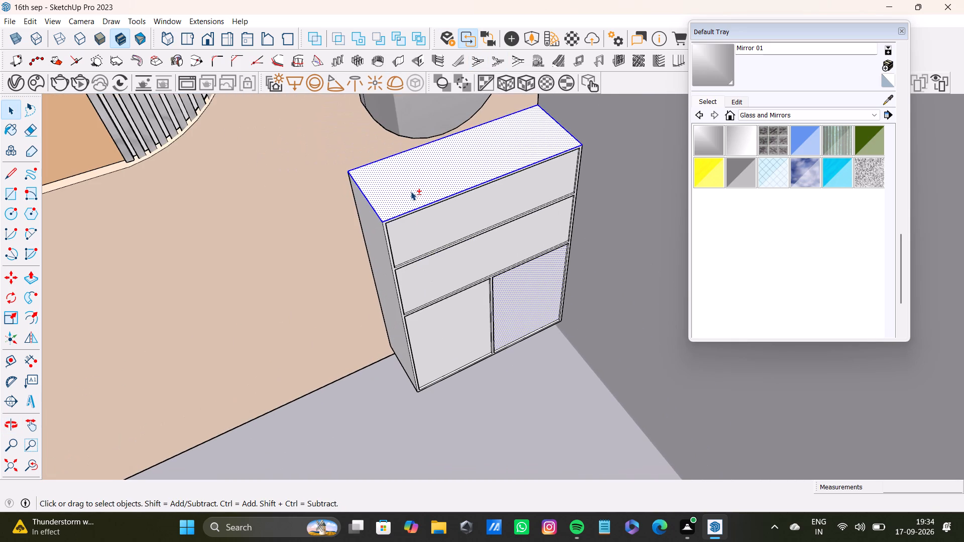
scroll(371, 258, "up", 7, "shift")
double_click(384, 252, "shift")
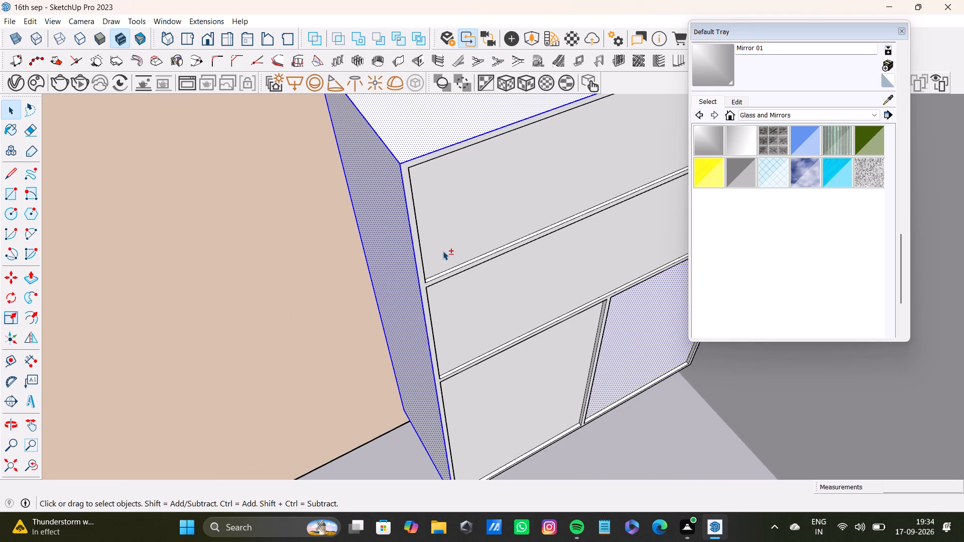
scroll(424, 273, "up", 7, "shift")
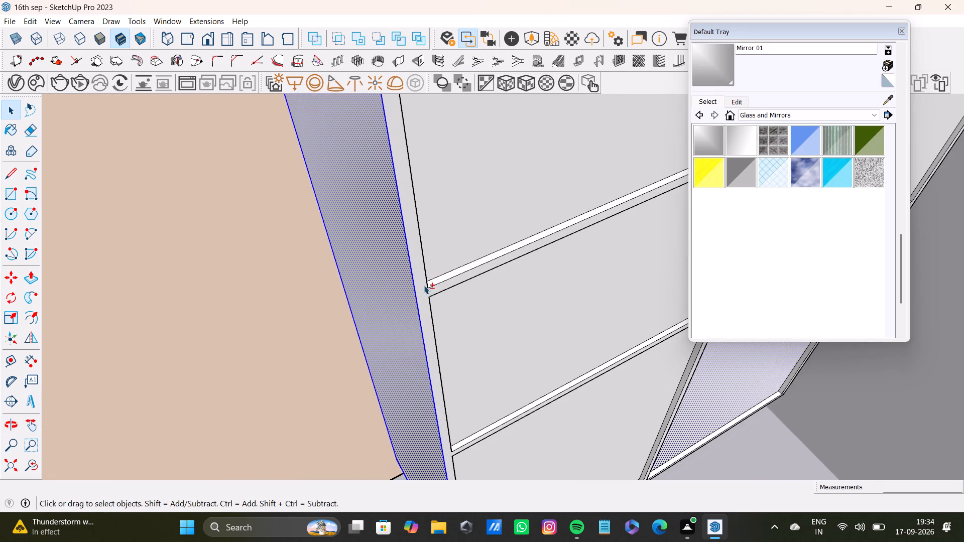
double_click(426, 290, "shift")
scroll(430, 293, "down", 8, "shift")
middle_click_drag(544, 311, 376, 369, "shift")
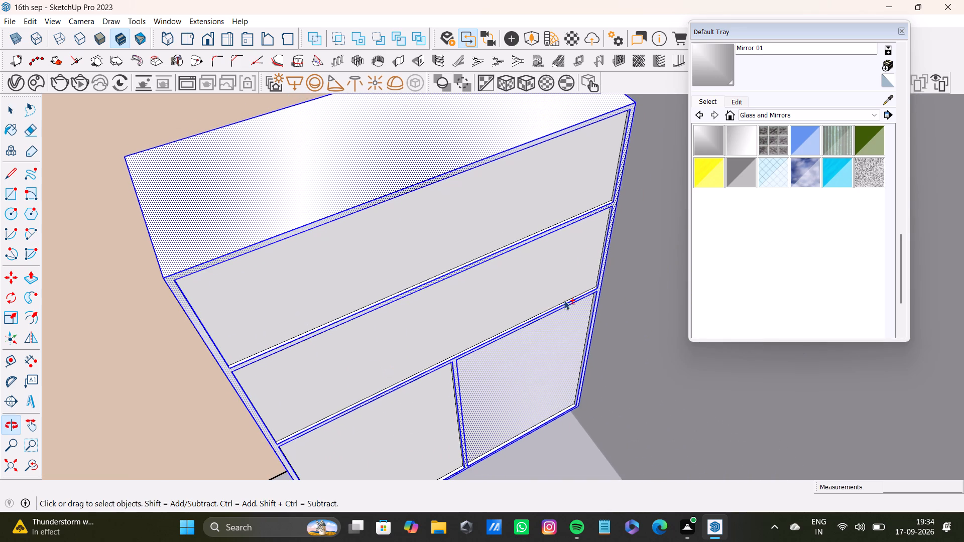
left_click(780, 115, "shift")
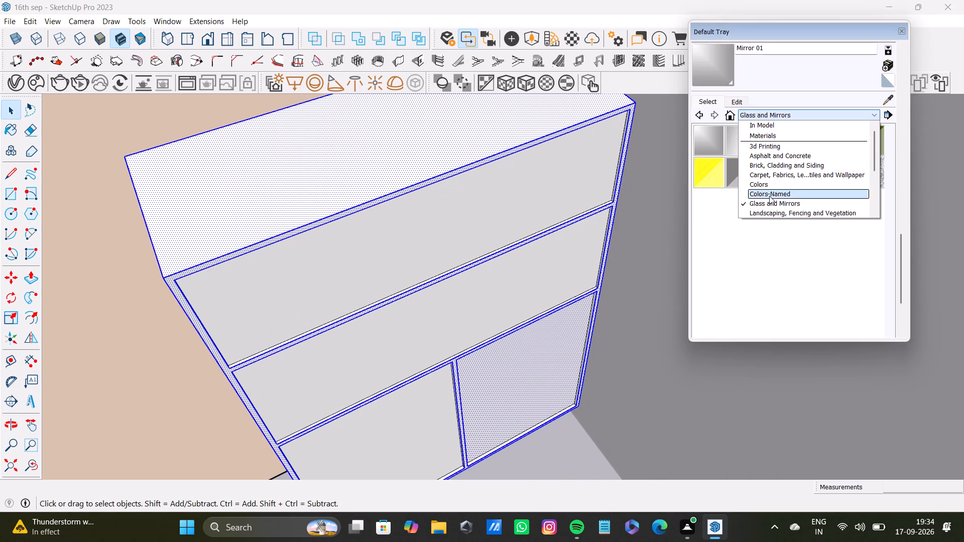
scroll(770, 205, "down", 5, "shift")
left_click(770, 213, "shift")
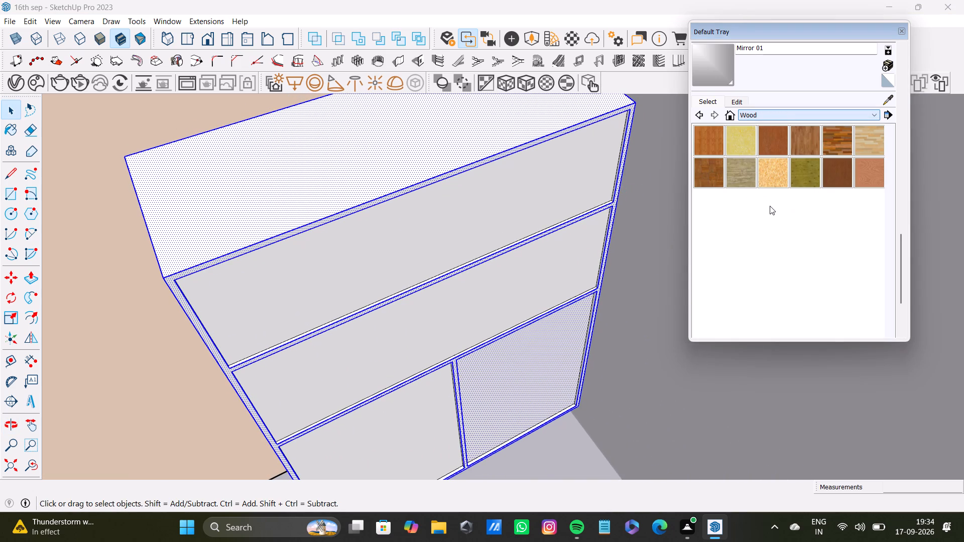
left_click(867, 146, "shift")
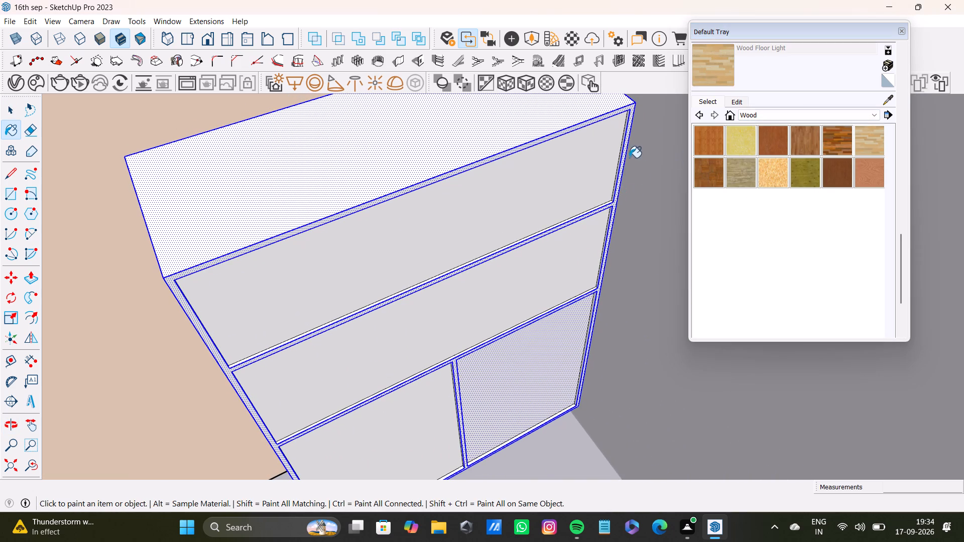
left_click(512, 137, "shift")
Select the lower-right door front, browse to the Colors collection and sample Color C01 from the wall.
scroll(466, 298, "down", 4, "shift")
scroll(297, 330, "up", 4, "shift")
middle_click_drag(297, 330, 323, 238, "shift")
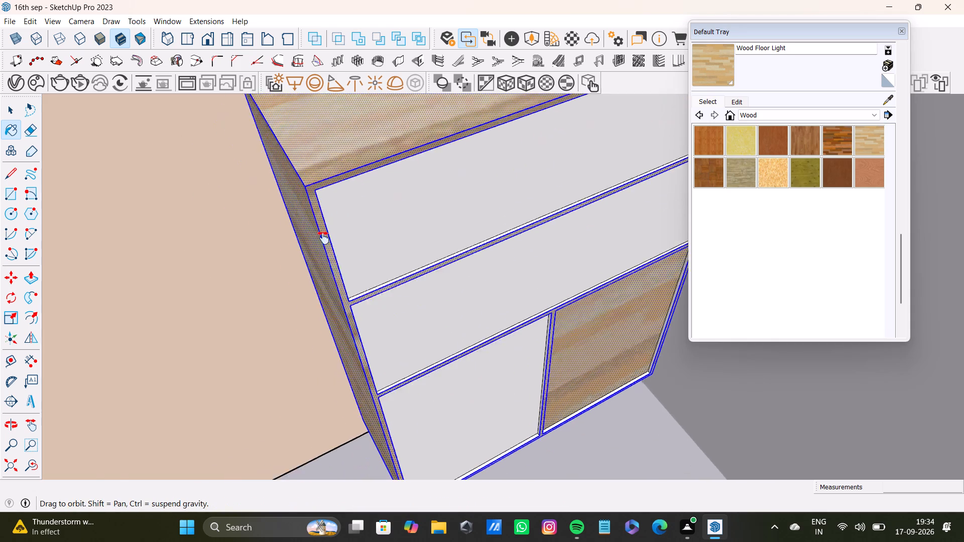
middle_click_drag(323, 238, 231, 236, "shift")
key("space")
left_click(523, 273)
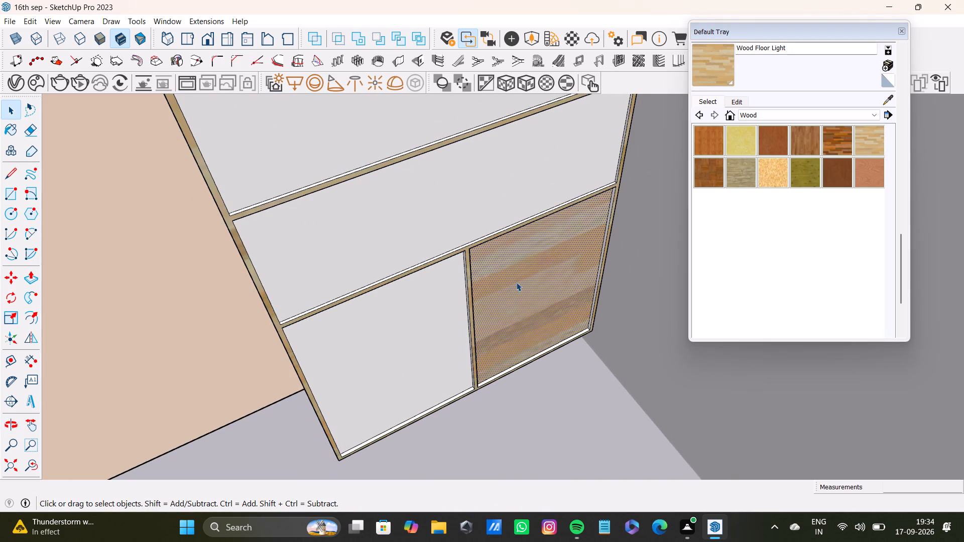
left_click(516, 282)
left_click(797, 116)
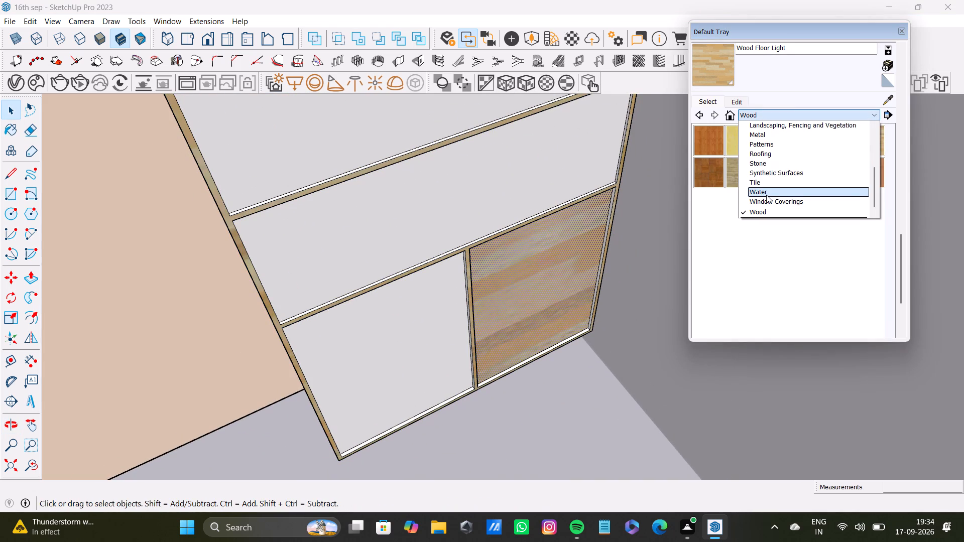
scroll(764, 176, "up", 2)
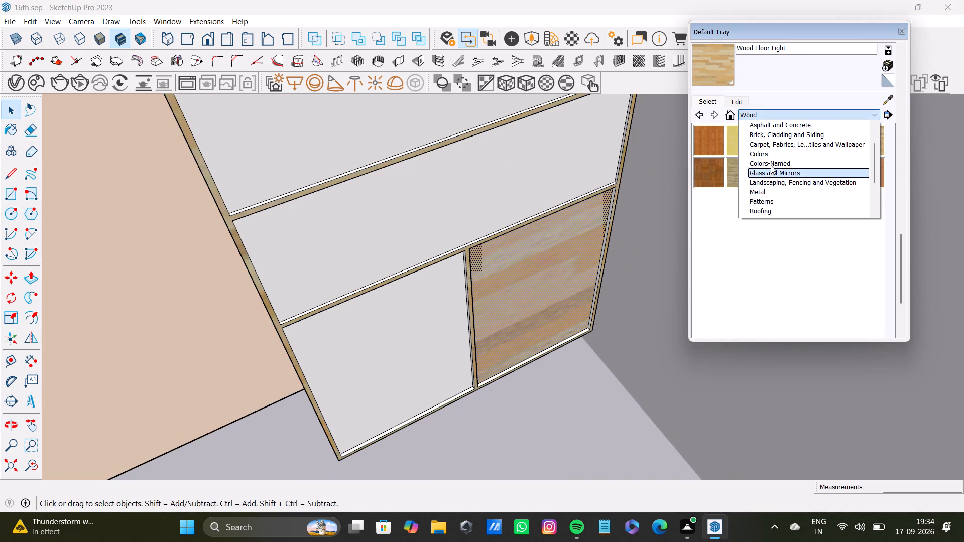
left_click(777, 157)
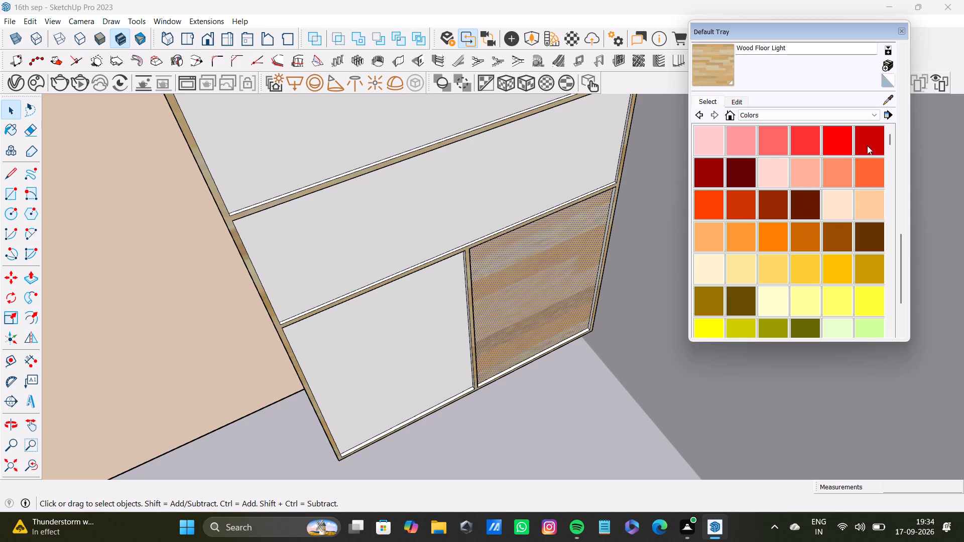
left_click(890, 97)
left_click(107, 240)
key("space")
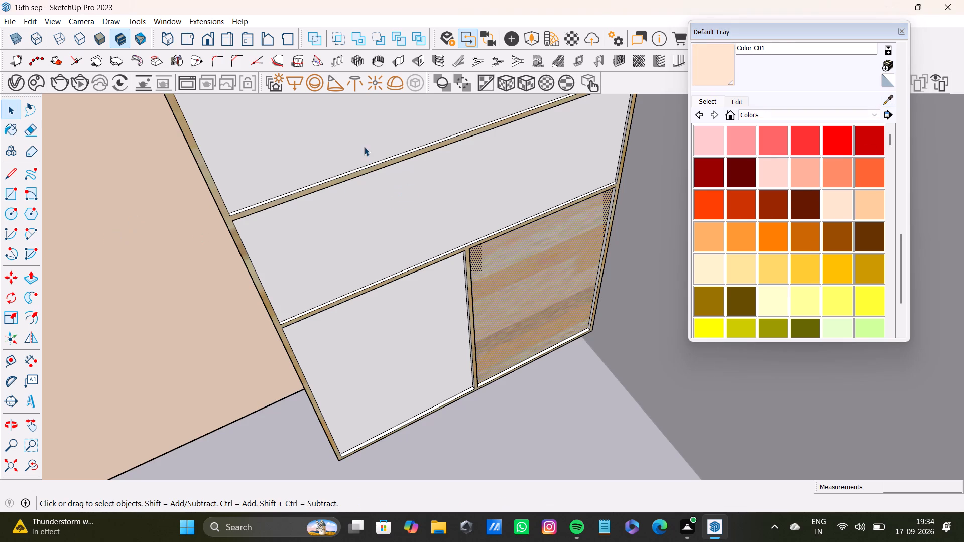
Select all the dresser's drawer and door fronts and paint them with Carrera Marble from the Stone collection.
left_click(364, 147)
left_click(452, 211, "shift")
left_click(419, 300, "shift")
left_click(488, 278, "shift")
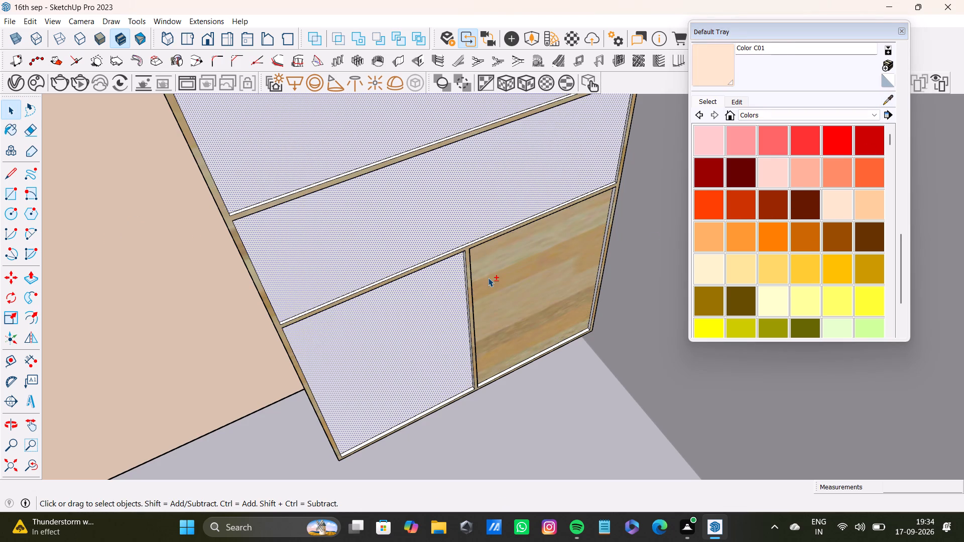
left_click(830, 118, "shift")
scroll(749, 216, "down", 3, "shift")
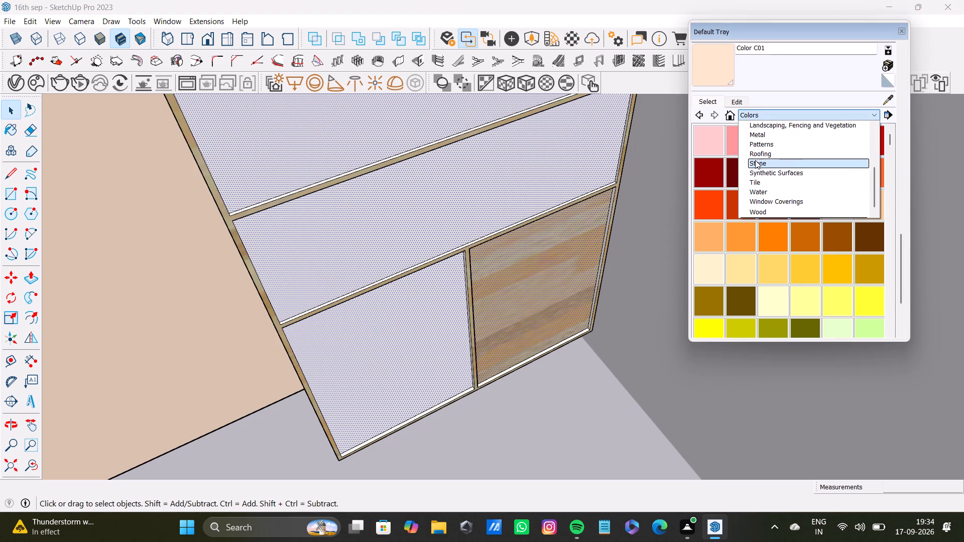
left_click(755, 160, "shift")
left_click(706, 144, "shift")
left_click(557, 160, "shift")
scroll(602, 249, "down", 3, "shift")
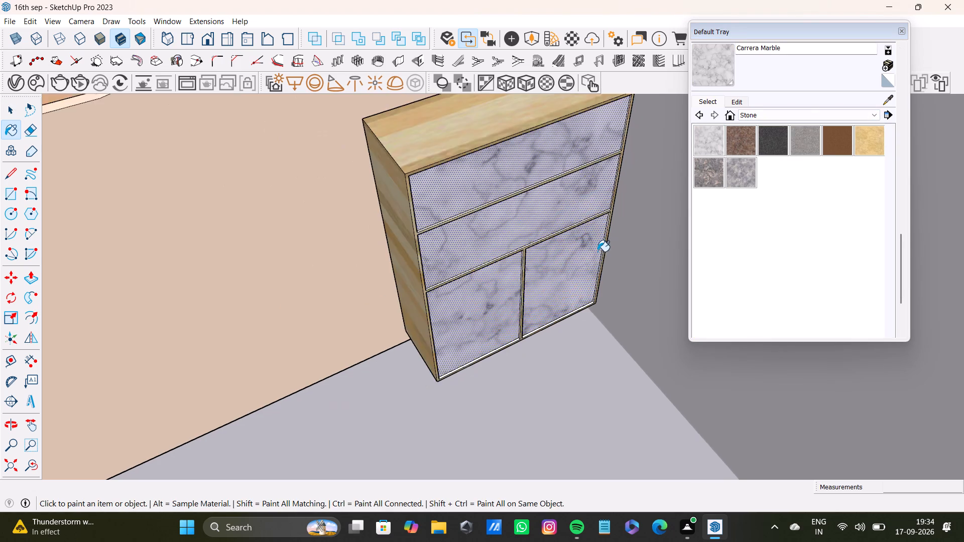
scroll(597, 251, "down", 9, "shift")
middle_click_drag(594, 252, 501, 325)
scroll(526, 305, "down", 11)
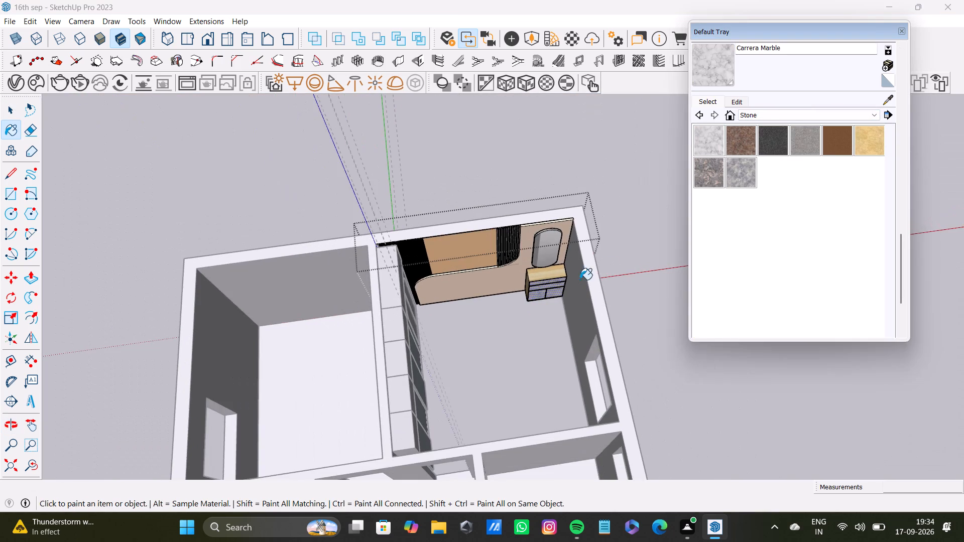
key("space")
left_click(614, 229)
Examine the finished dresser, mirror wall and wardrobe in the context of the room.
scroll(505, 367, "up", 4)
middle_click_drag(544, 366, 368, 246)
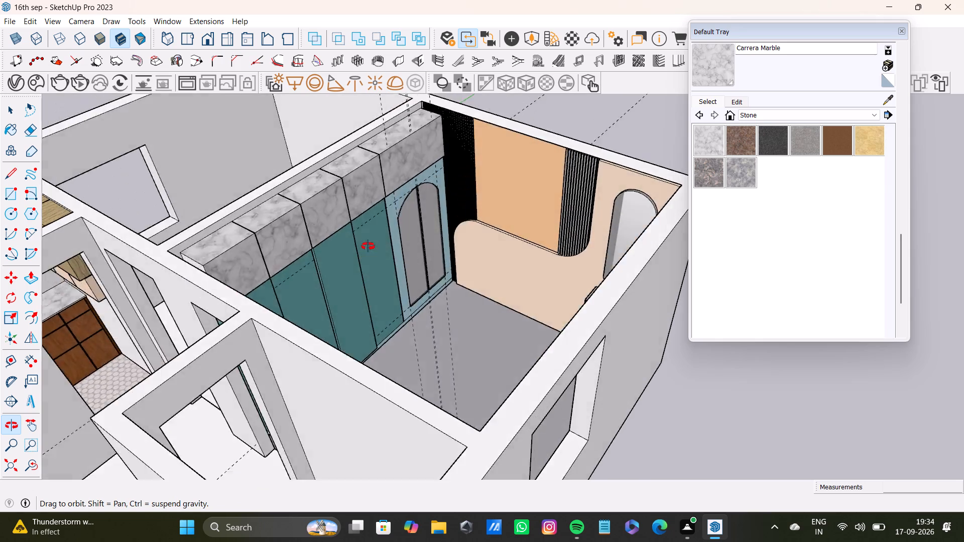
middle_click_drag(368, 246, 580, 306)
scroll(457, 306, "up", 1)
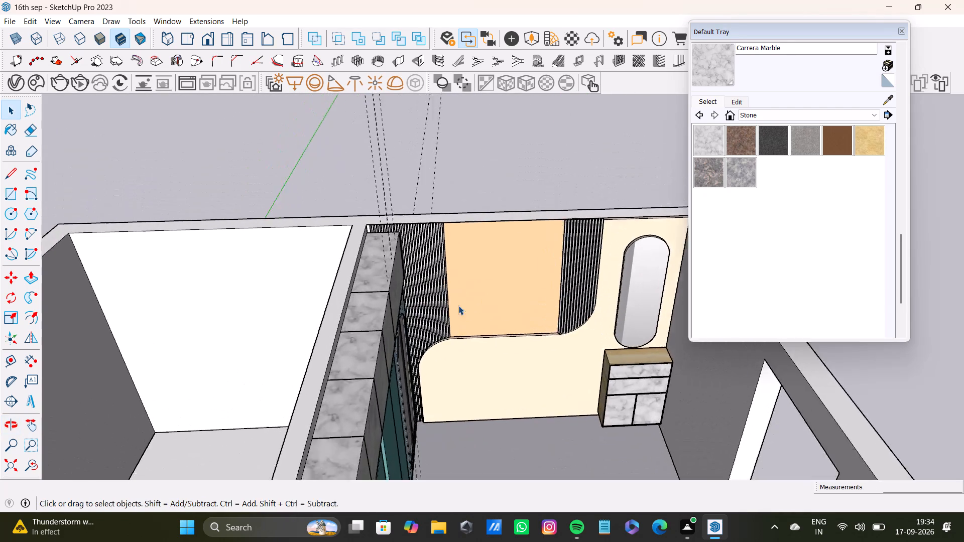
scroll(458, 306, "up", 6)
middle_click_drag(583, 355, 444, 404)
scroll(461, 377, "down", 9)
middle_click_drag(477, 372, 453, 253, "shift")
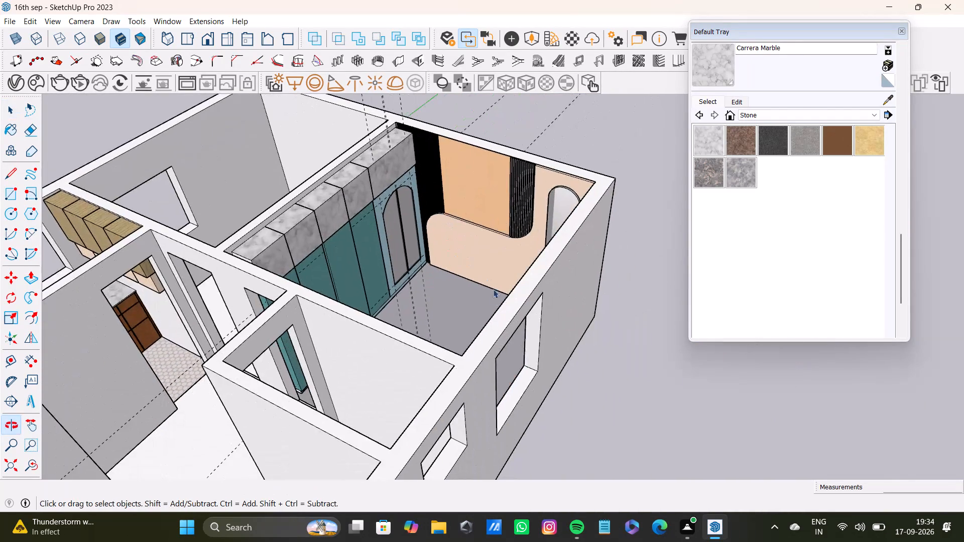
scroll(494, 297, "up", 6)
middle_click_drag(475, 315, 537, 336)
scroll(534, 338, "down", 4)
middle_click_drag(534, 335, 521, 369, "shift")
Draw a rectangle across the open underside of the wardrobe room, between opposite inner corners, to form its floor.
middle_click_drag(477, 369, 318, 148)
middle_click_drag(562, 320, 473, 68)
middle_click_drag(473, 90, 557, 156)
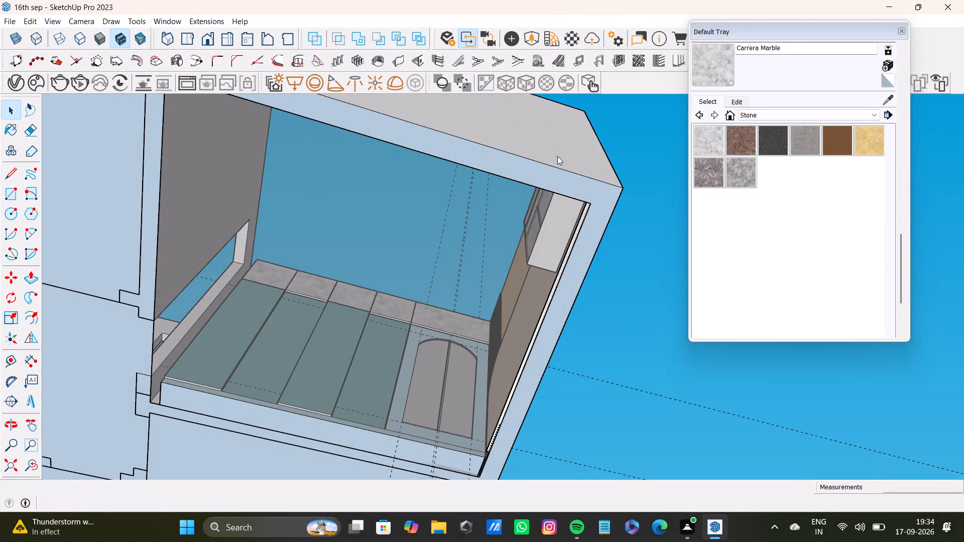
middle_click_drag(557, 156, 562, 223)
middle_click_drag(405, 215, 527, 433)
scroll(524, 378, "down", 5)
middle_click_drag(498, 233, 491, 165, "shift")
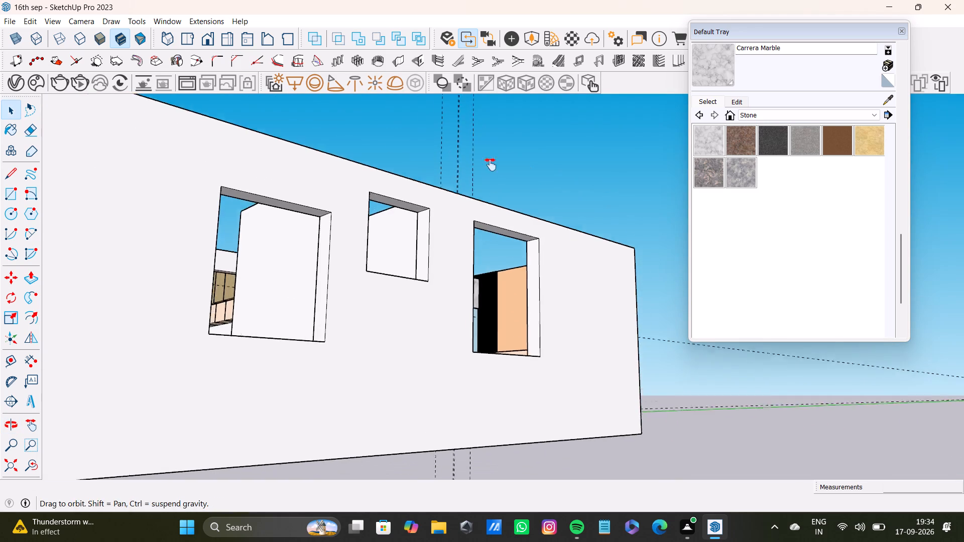
middle_click_drag(491, 165, 479, 93, "shift")
middle_click_drag(465, 243, 480, 104)
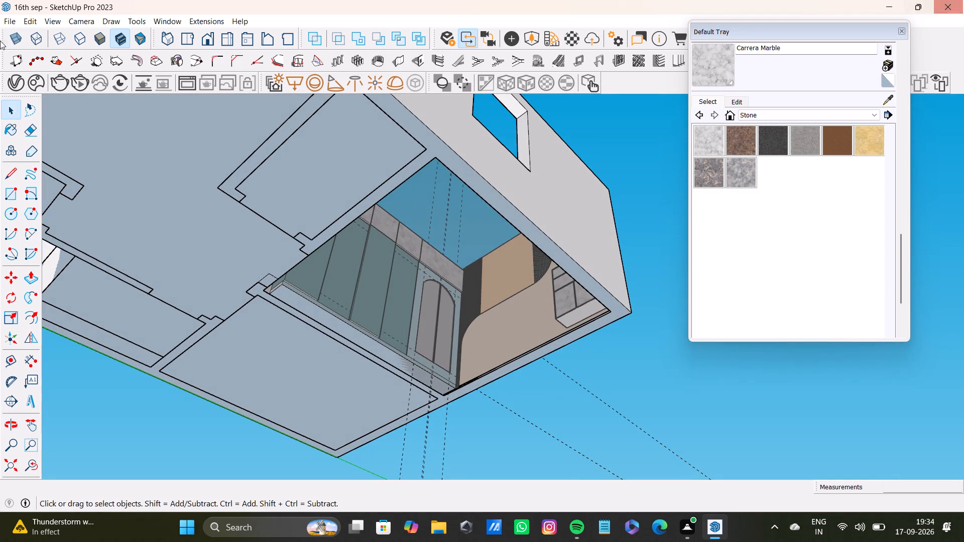
left_click(5, 199)
scroll(287, 295, "up", 5)
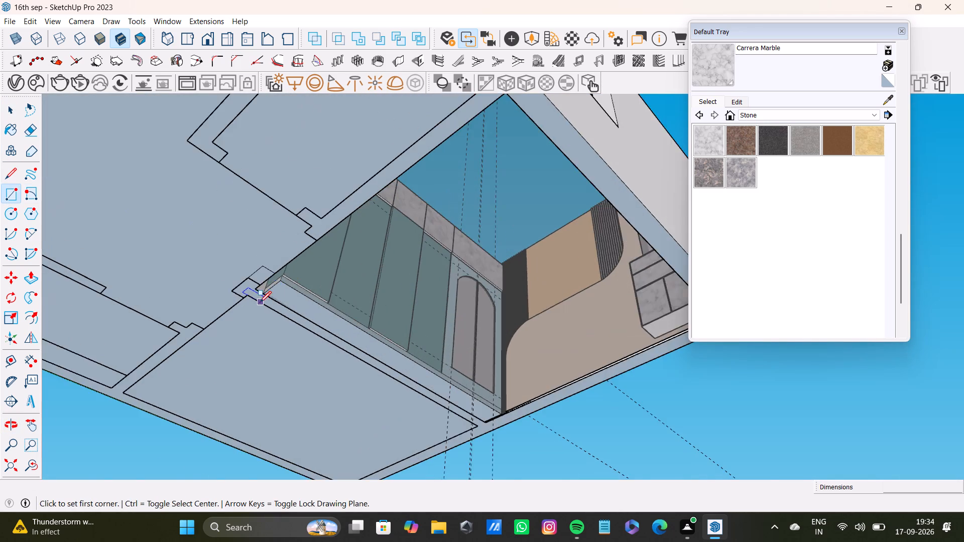
scroll(260, 303, "up", 4)
left_click(255, 279)
scroll(516, 328, "down", 7)
middle_click_drag(526, 322, 326, 319, "shift")
left_click(606, 329)
scroll(476, 323, "down", 4)
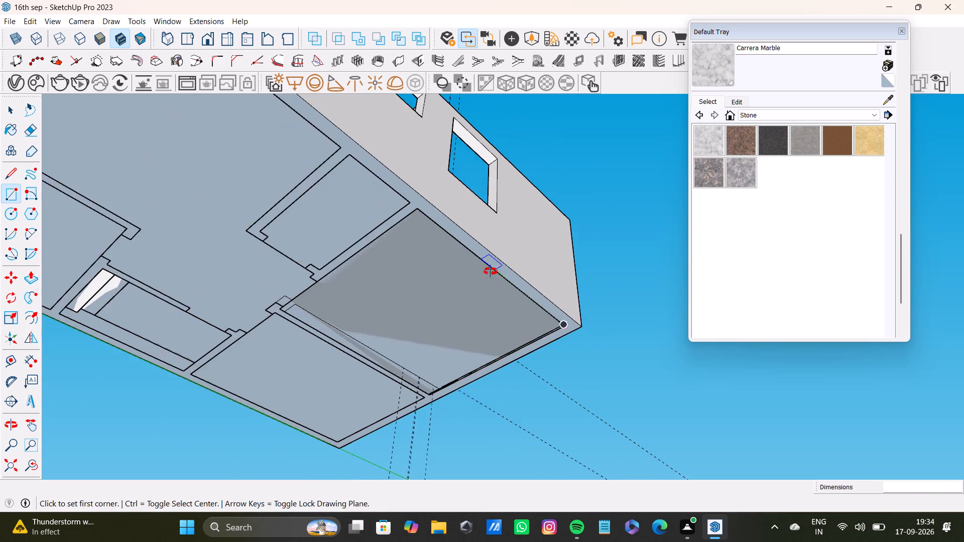
middle_click_drag(491, 272, 372, 520)
scroll(384, 413, "down", 4)
middle_click_drag(418, 353, 408, 503)
key("space")
left_click(521, 173)
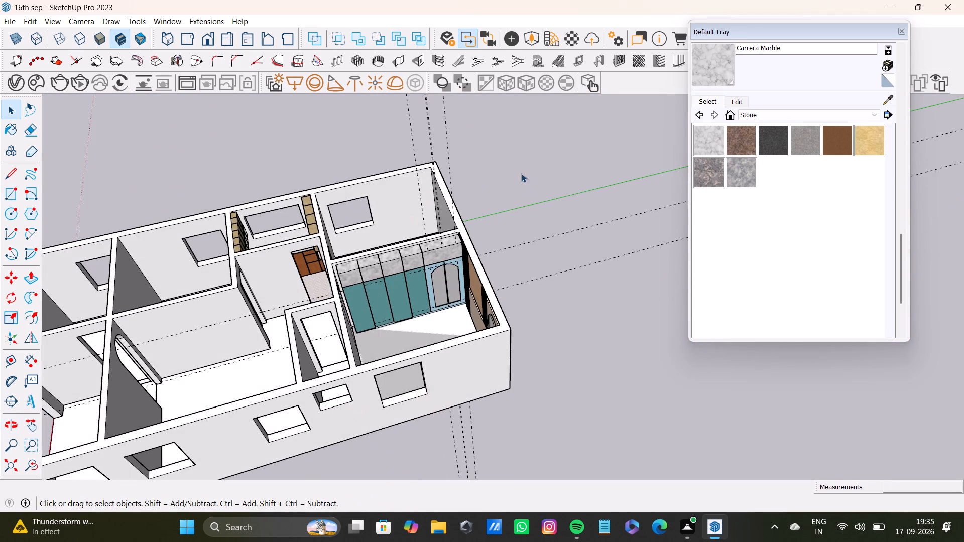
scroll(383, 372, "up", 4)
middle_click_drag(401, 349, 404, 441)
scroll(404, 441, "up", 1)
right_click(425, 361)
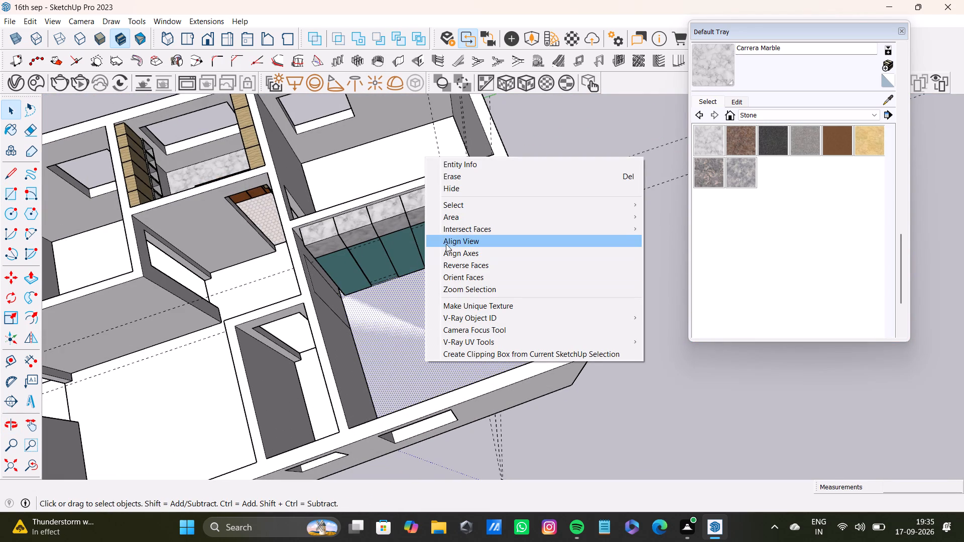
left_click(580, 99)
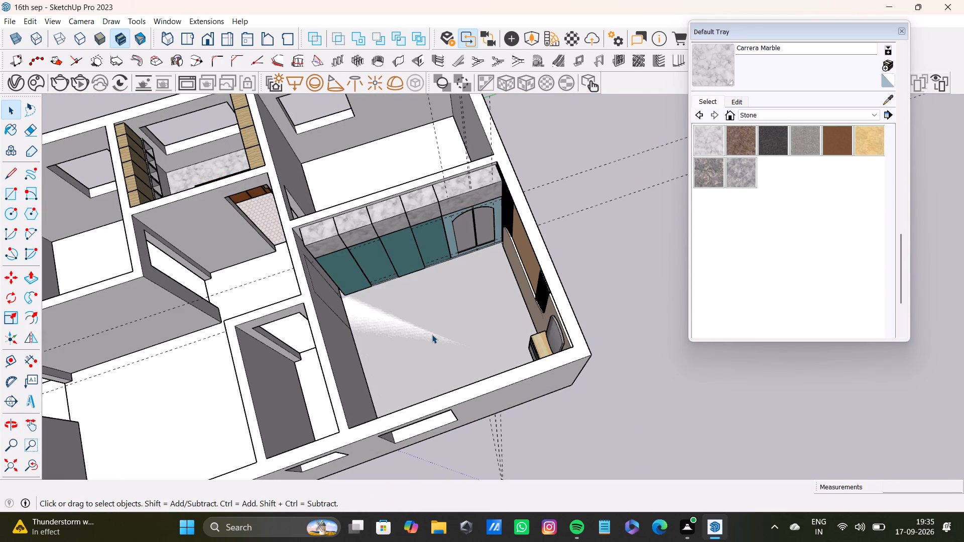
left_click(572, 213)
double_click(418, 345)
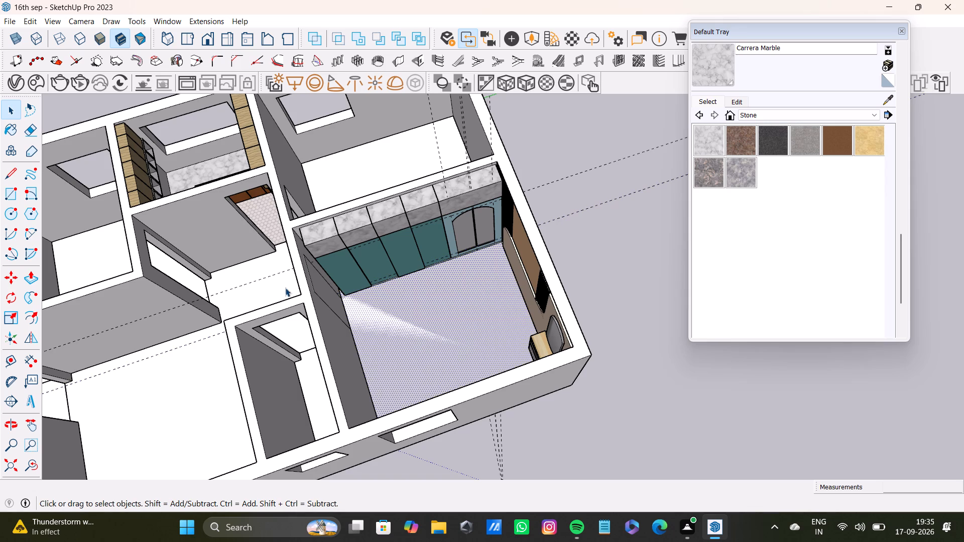
Delete the face that closes off the wardrobe room's door opening beside the teal wardrobe.
left_click(333, 295)
key("Delete")
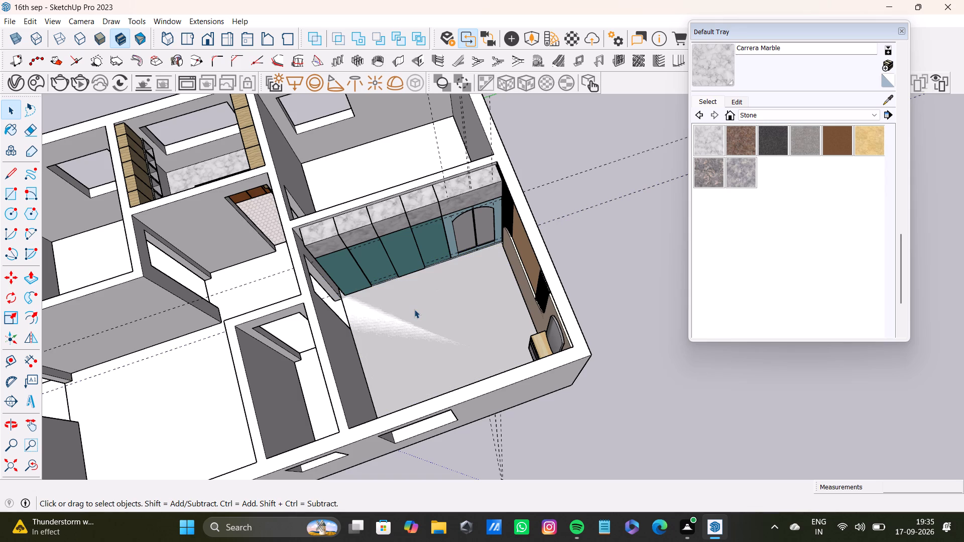
Make a group from the wardrobe room's floor face together with its bounding edges.
double_click(414, 309)
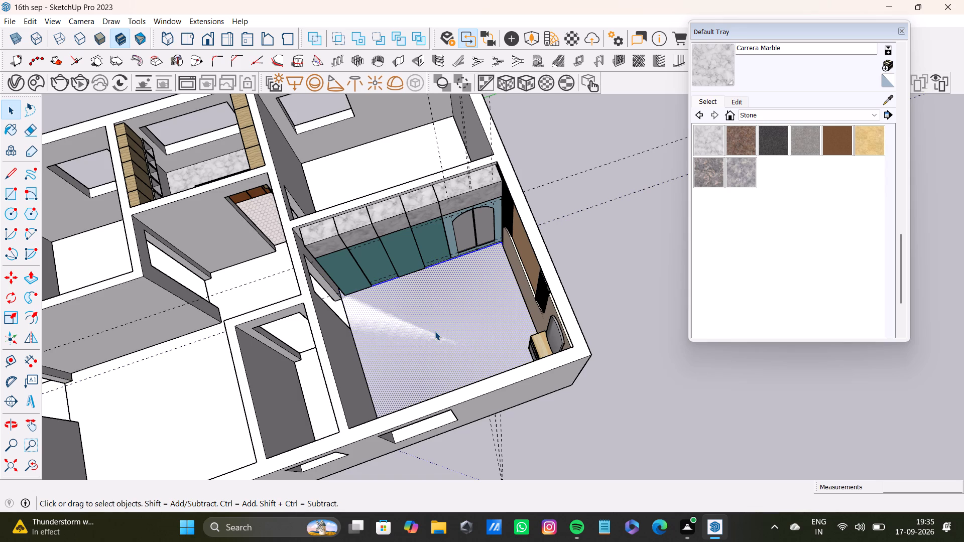
double_click(435, 331)
right_click(436, 331)
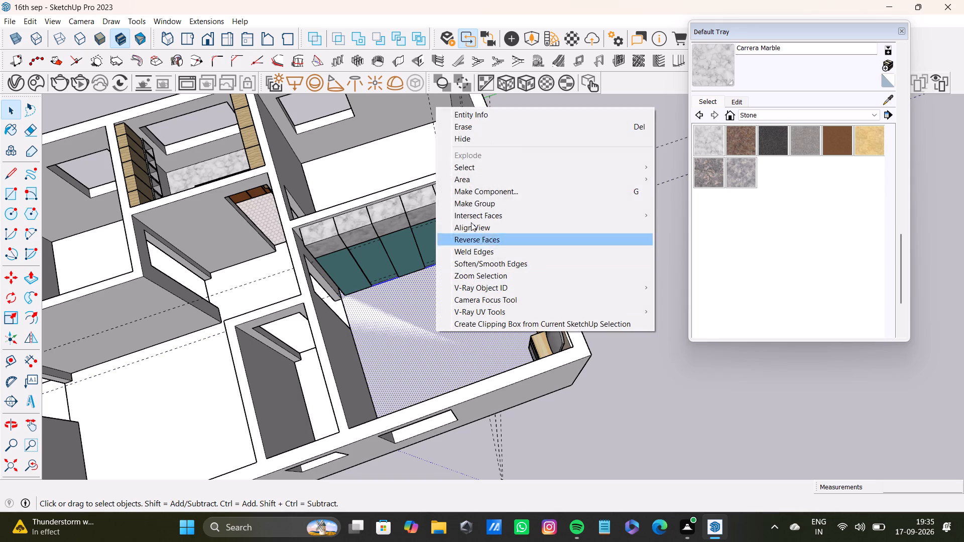
left_click(487, 204)
left_click(591, 228)
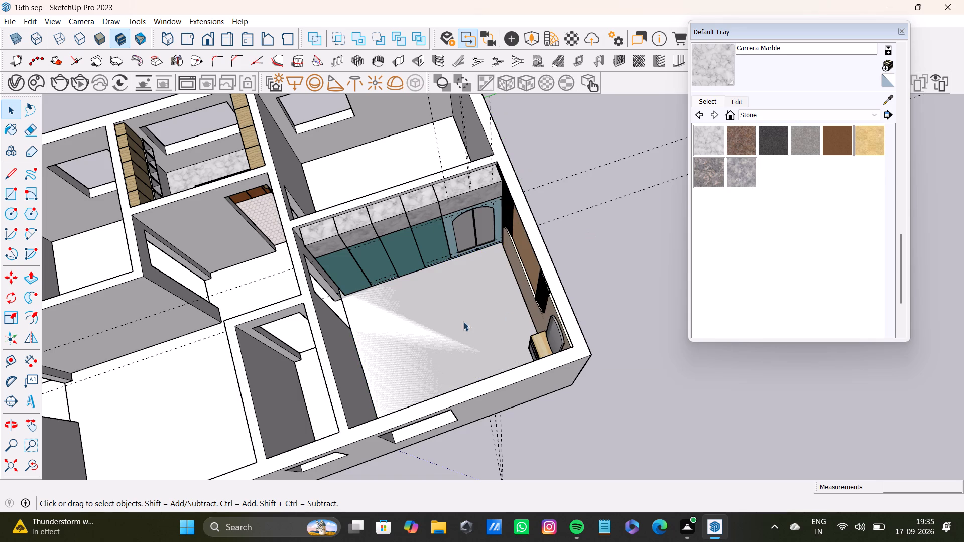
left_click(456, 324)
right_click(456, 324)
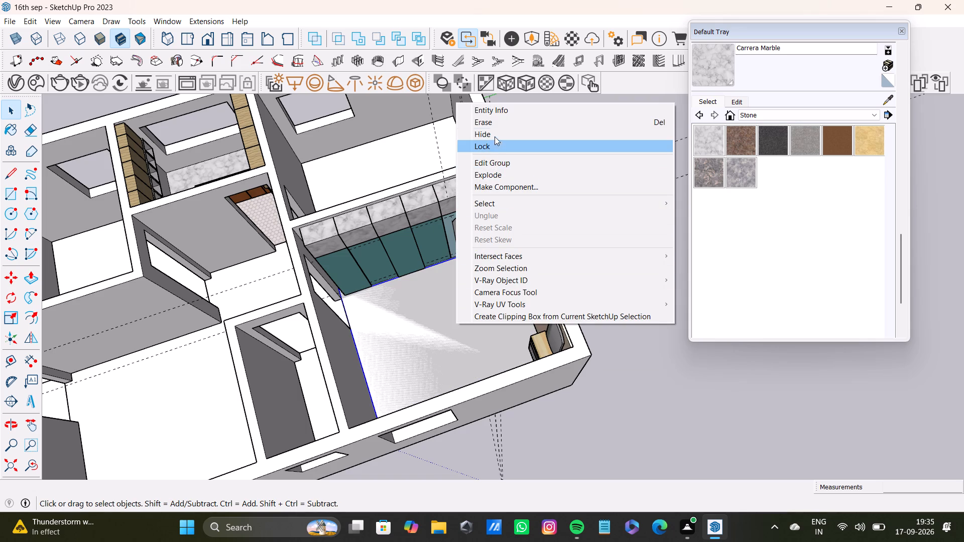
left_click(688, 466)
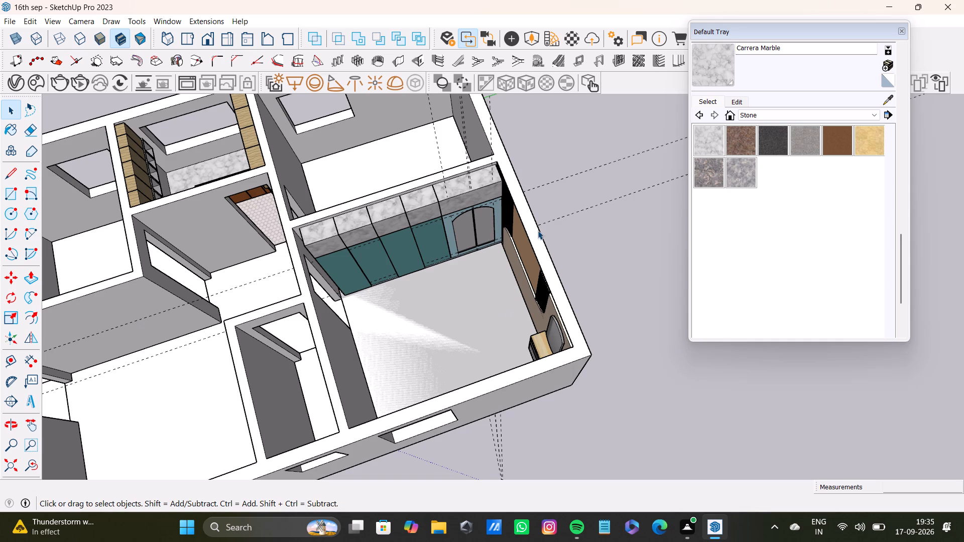
Examine the wardrobe room's floor, wardrobe, dresser wall and opened doorway from several angles and within the whole house.
left_click(592, 210)
scroll(379, 227, "up", 15)
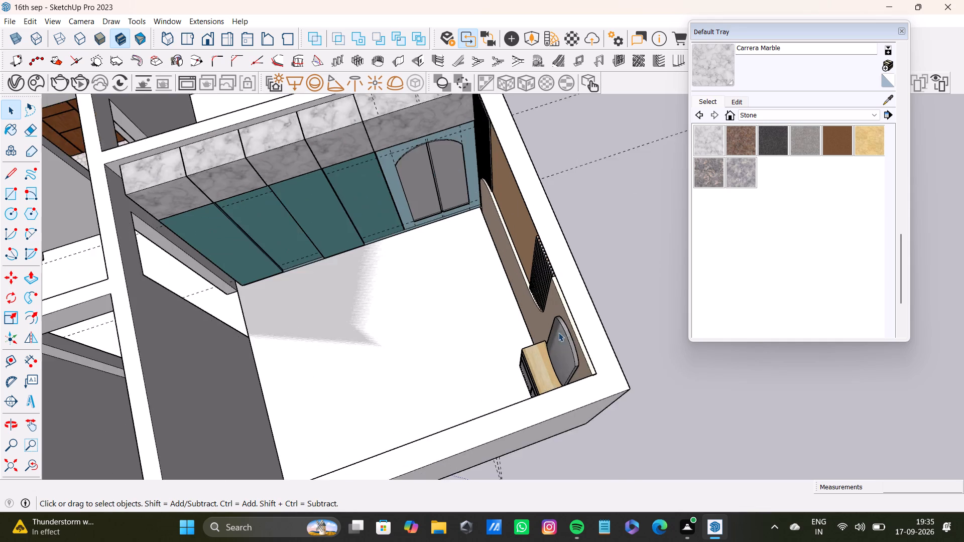
scroll(558, 332, "up", 5)
middle_click_drag(492, 369, 381, 412)
scroll(376, 397, "down", 8)
middle_click_drag(348, 389, 351, 392)
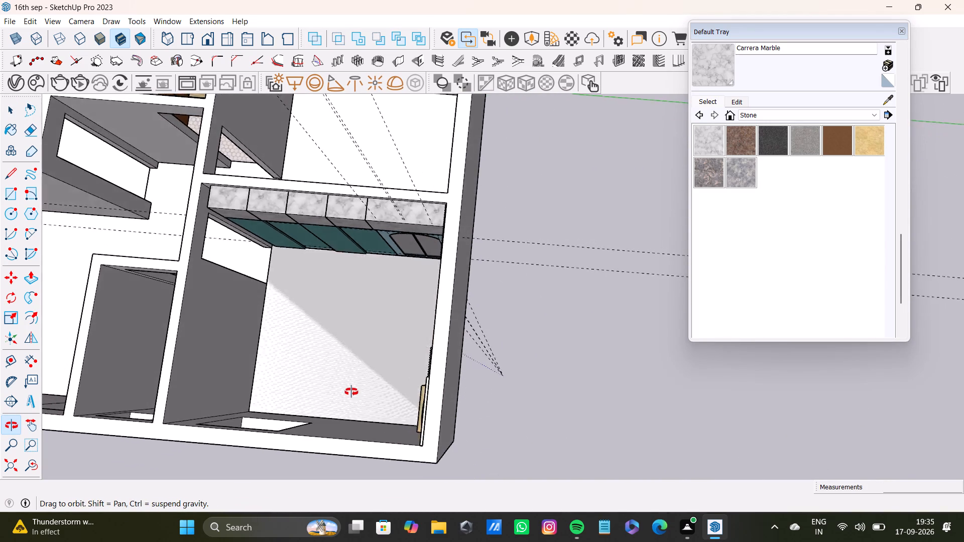
middle_click_drag(351, 392, 431, 191)
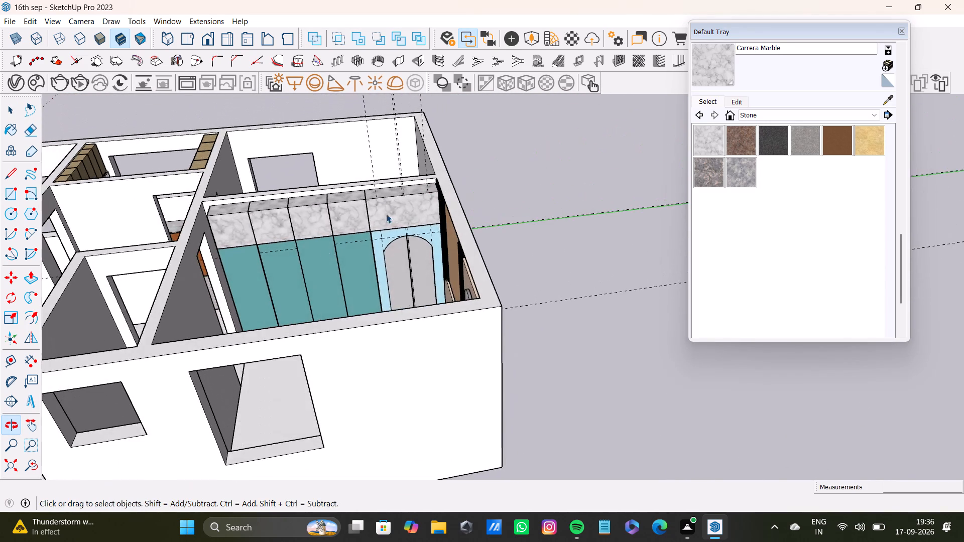
scroll(321, 249, "up", 19)
middle_click_drag(352, 249, 155, 288)
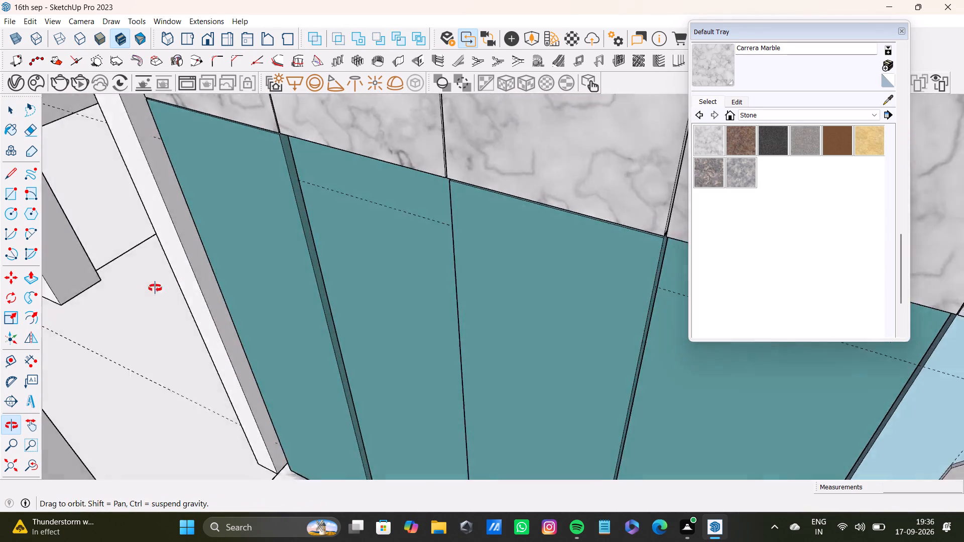
middle_click_drag(155, 288, 429, 393)
scroll(429, 385, "down", 8)
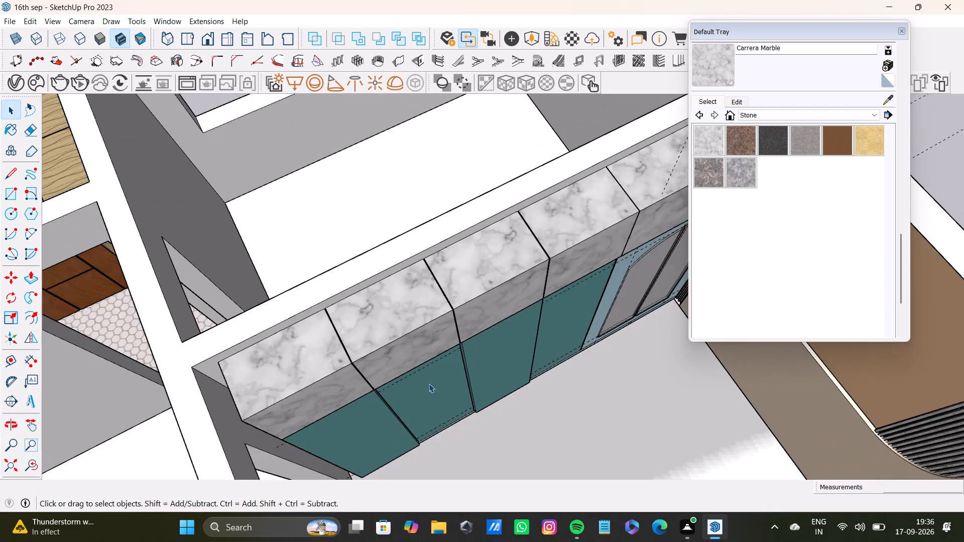
scroll(429, 383, "down", 12)
left_click(575, 230)
scroll(518, 376, "up", 3)
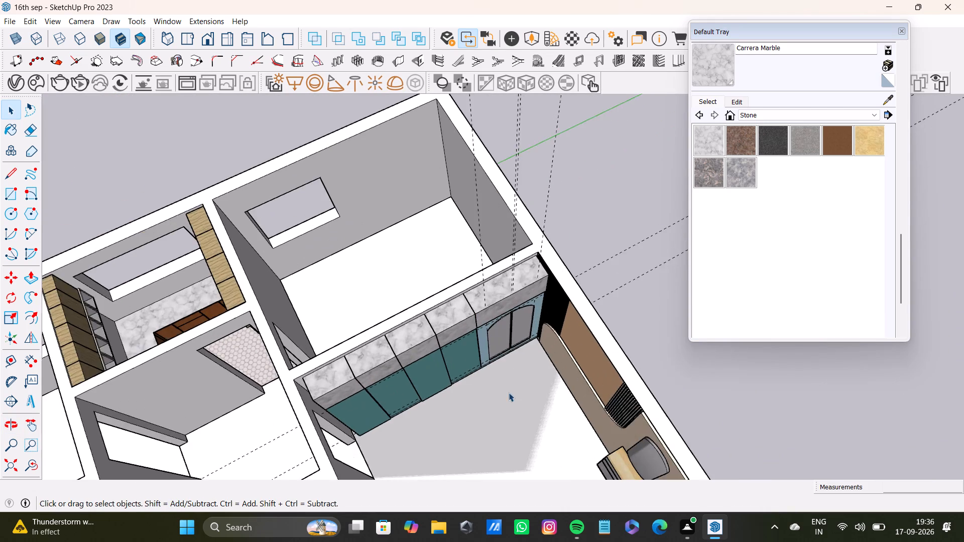
scroll(509, 392, "up", 3)
middle_click_drag(505, 396, 753, 410)
scroll(566, 295, "up", 4)
scroll(566, 271, "down", 9)
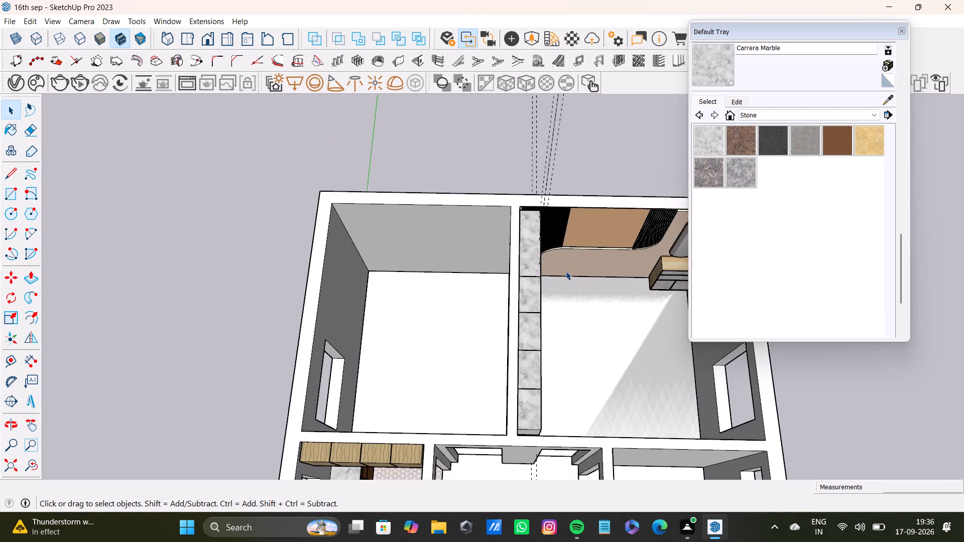
middle_click_drag(584, 274, 490, 327)
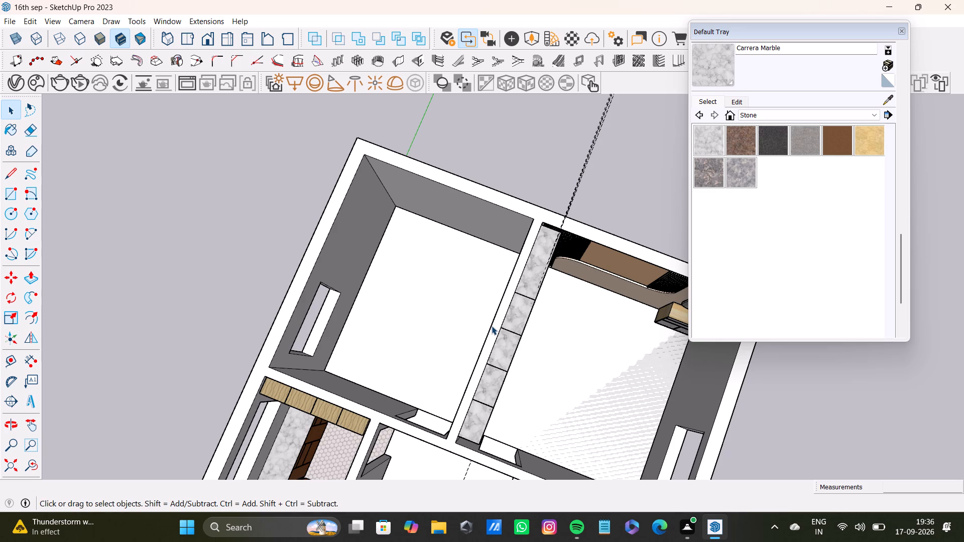
scroll(524, 347, "down", 11)
left_click(577, 259)
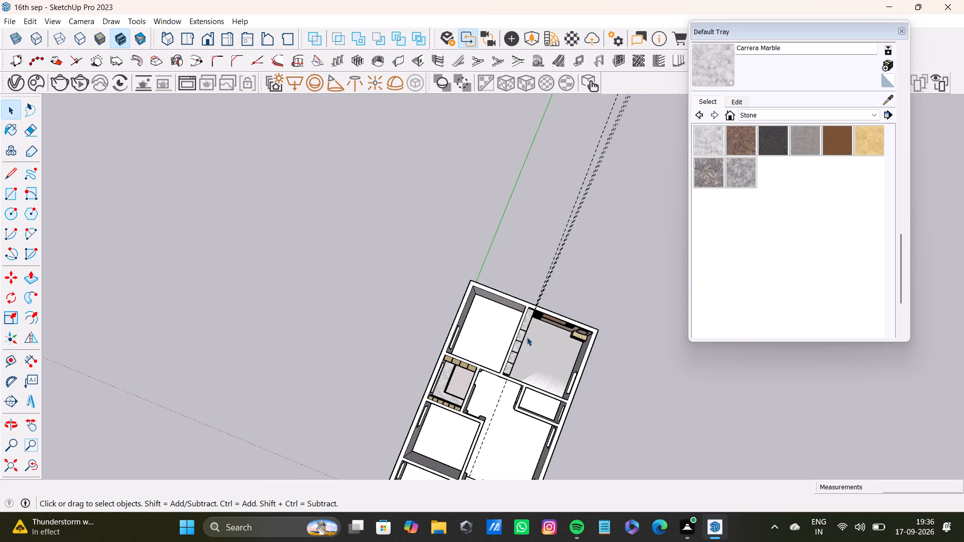
scroll(527, 347, "up", 8)
middle_click_drag(556, 355, 492, 188)
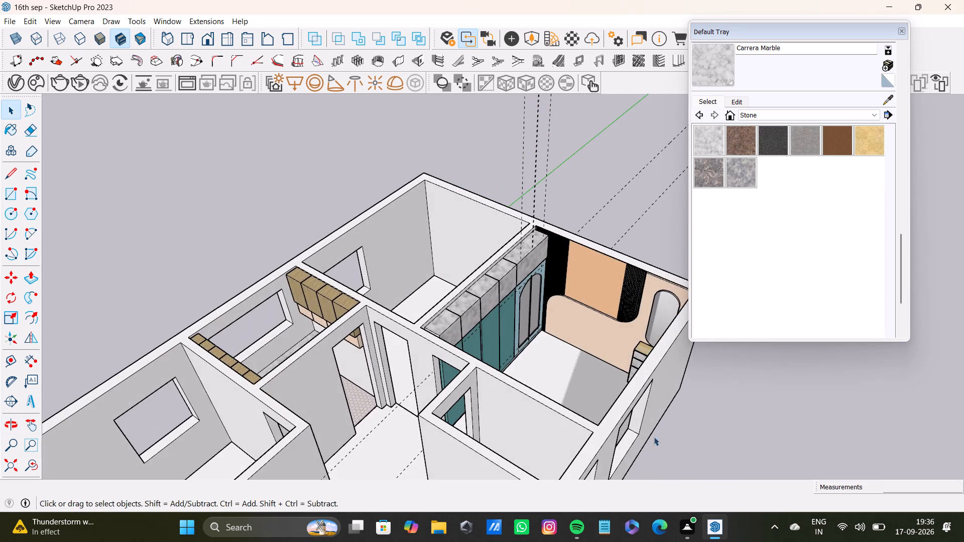
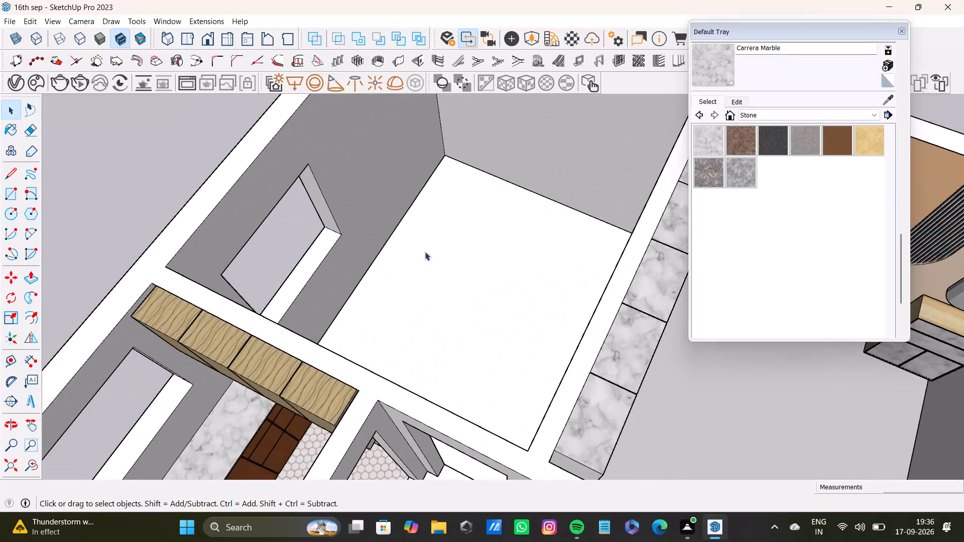
Examine the empty room behind the teal wardrobe, its window, doorway and floor, and how it sits within the whole house.
middle_click_drag(444, 251, 258, 314)
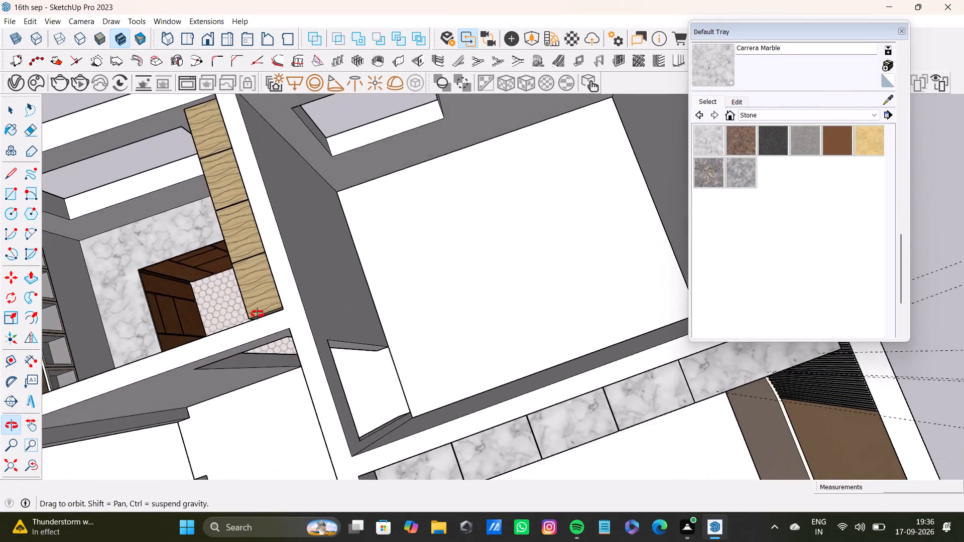
middle_click_drag(258, 314, 185, 340)
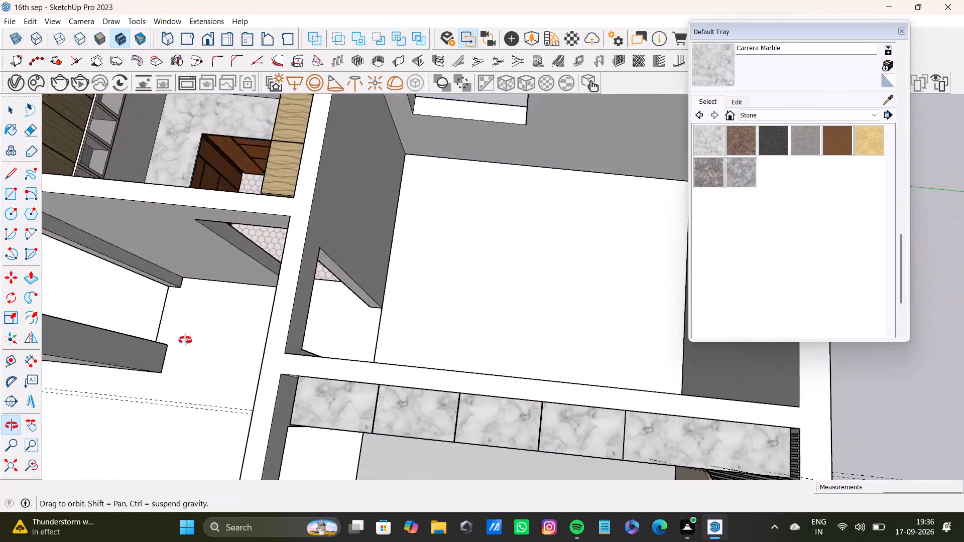
middle_click_drag(185, 340, 442, 190)
scroll(520, 241, "down", 2)
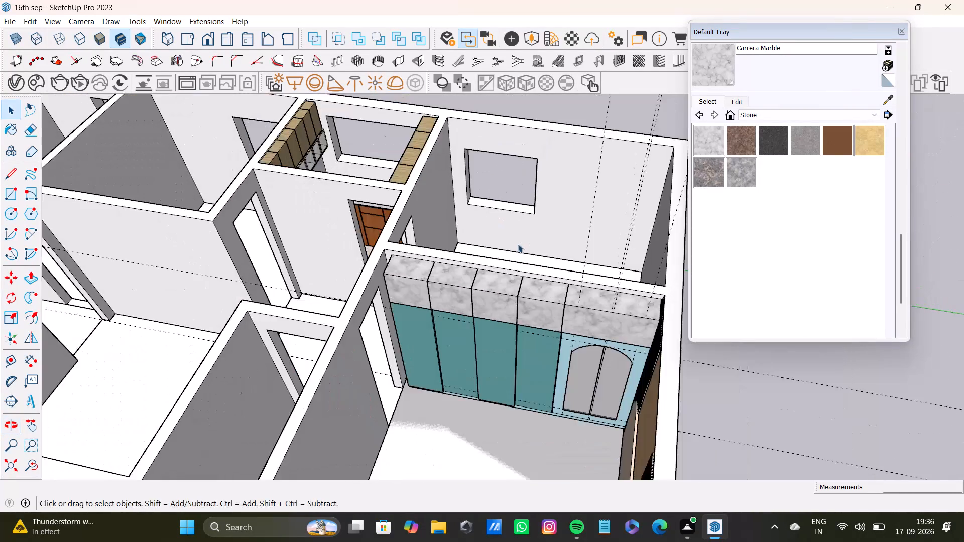
scroll(518, 244, "down", 5)
middle_click_drag(513, 250, 587, 317)
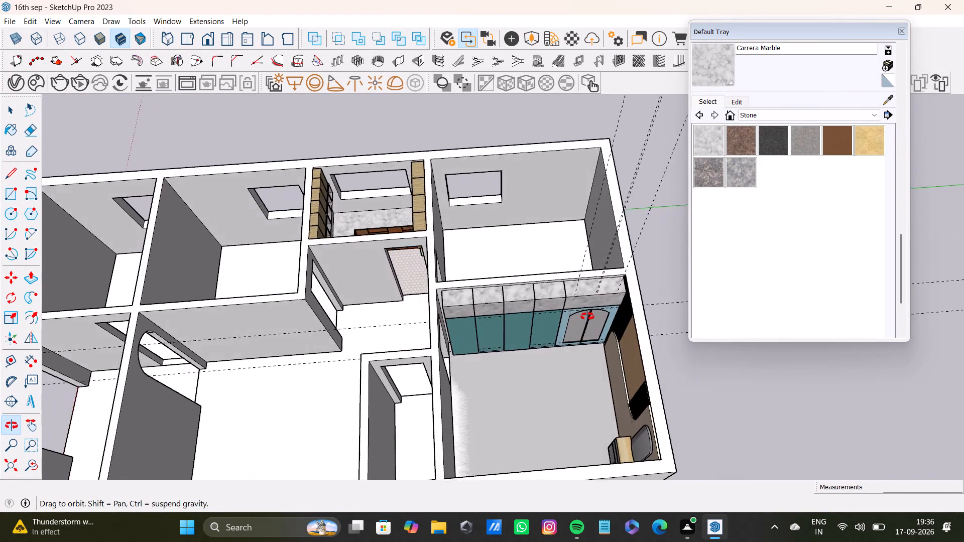
middle_click_drag(587, 317, 305, 311)
scroll(327, 297, "down", 7)
middle_click_drag(334, 293, 557, 176)
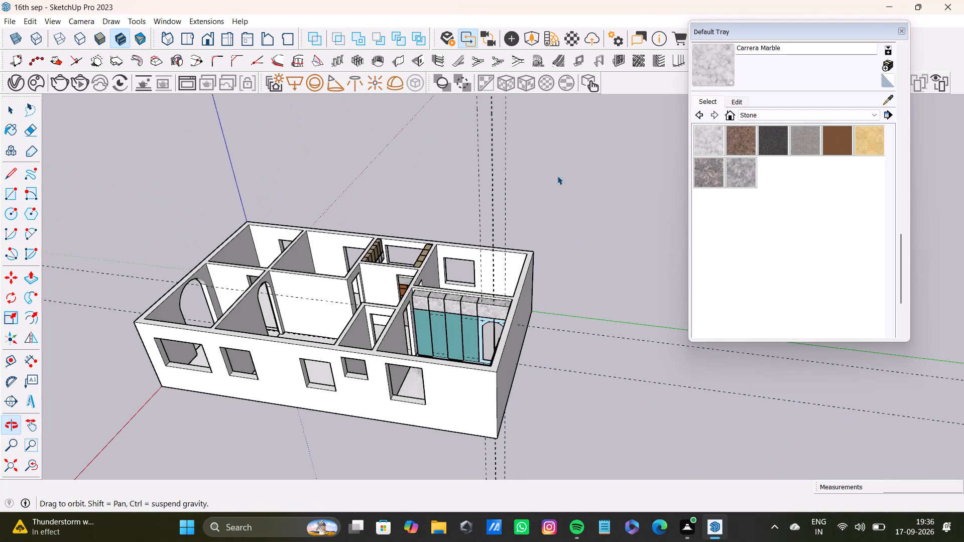
triple_click(546, 177)
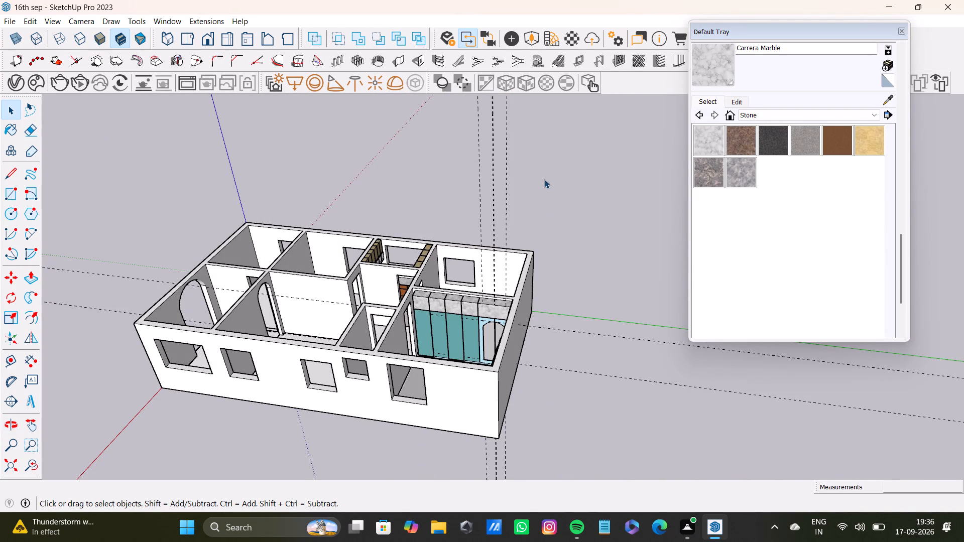
left_click(543, 180)
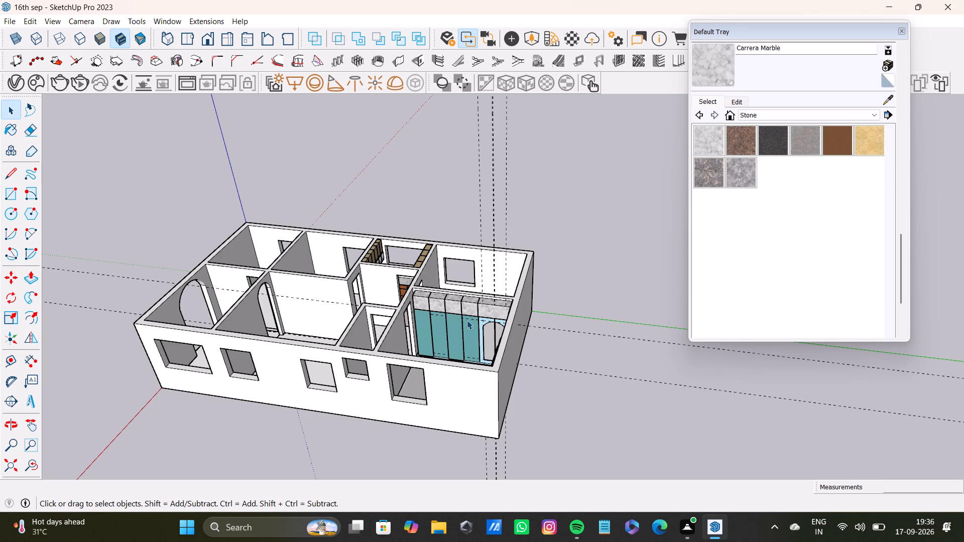
scroll(381, 295, "up", 12)
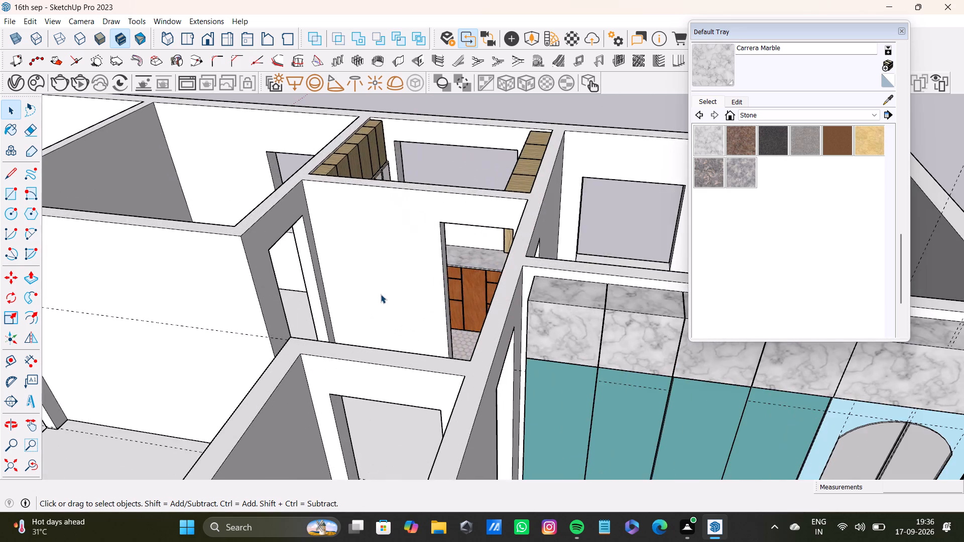
middle_click_drag(381, 294, 499, 291)
middle_click_drag(499, 291, 751, 337)
scroll(626, 291, "up", 2)
middle_click_drag(625, 290, 385, 541, "shift")
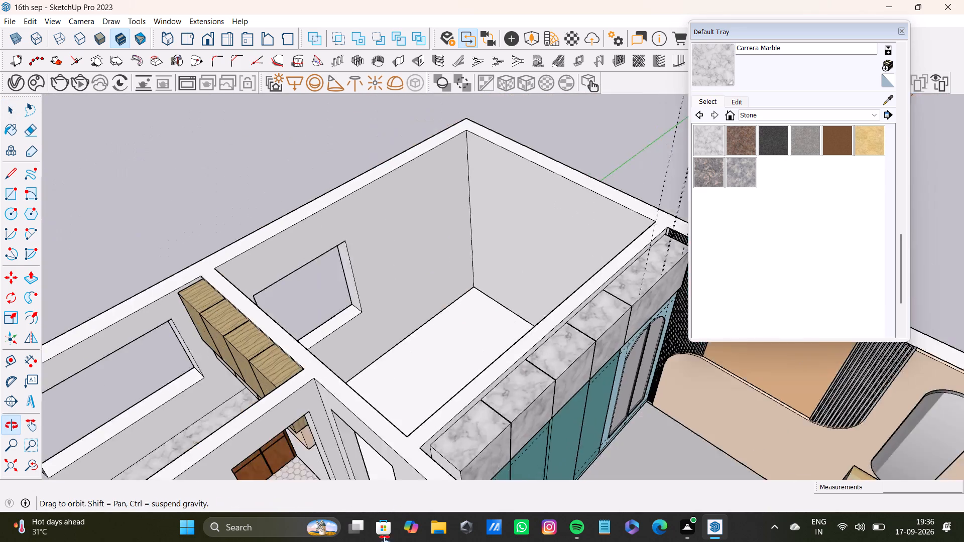
middle_click_drag(385, 541, 384, 536, "shift")
scroll(378, 402, "up", 4)
middle_click_drag(381, 385, 368, 501)
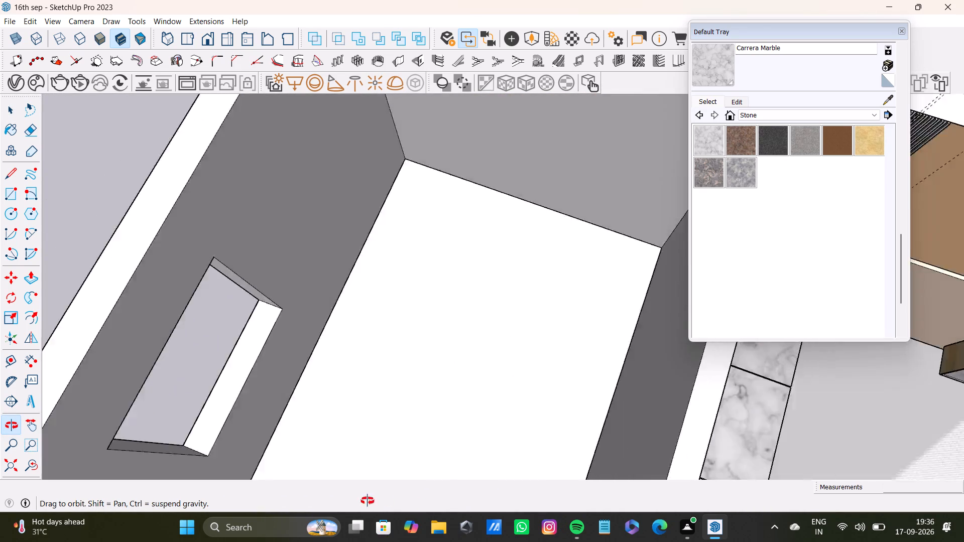
middle_click_drag(368, 501, 315, 487)
scroll(317, 432, "down", 8)
middle_click_drag(322, 425, 364, 289, "shift")
middle_click_drag(363, 295, 631, 280)
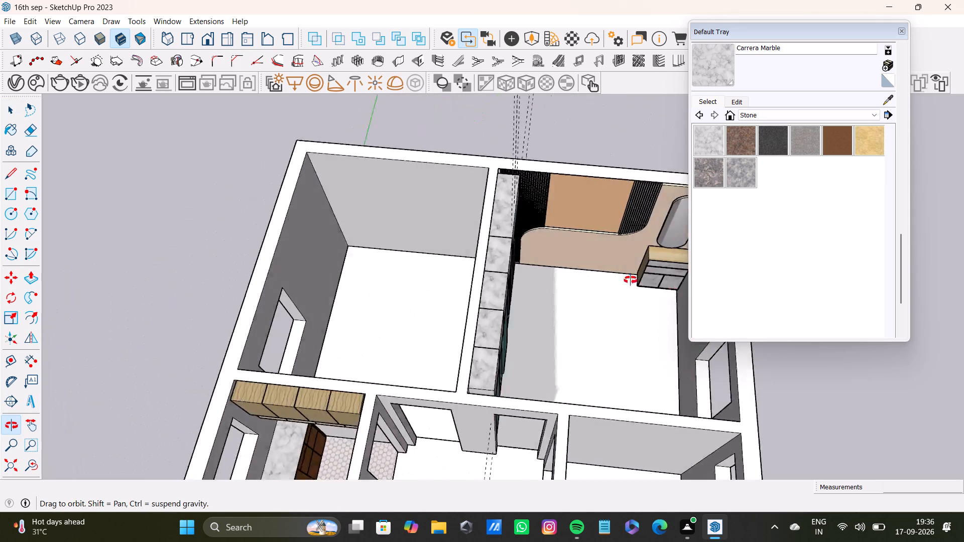
middle_click_drag(631, 280, 562, 356)
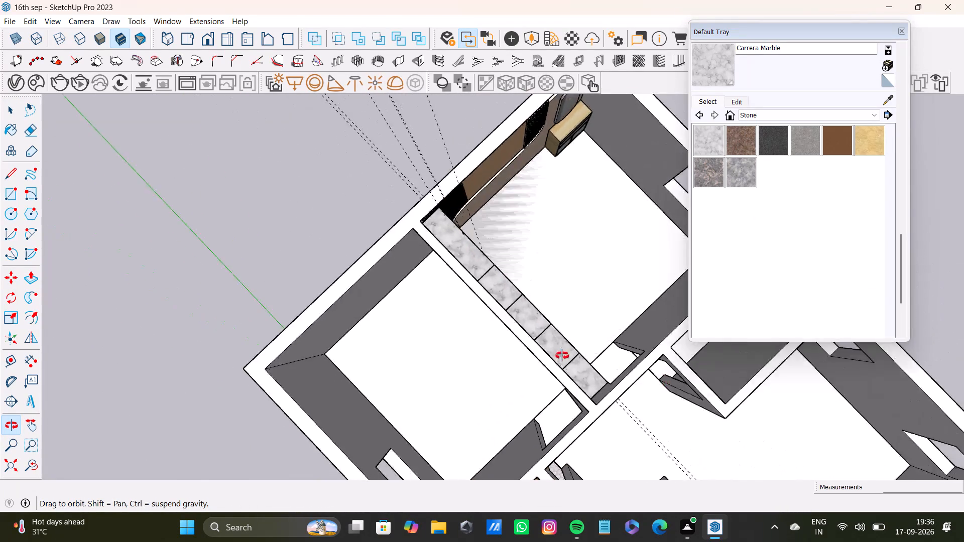
middle_click_drag(562, 356, 84, 286)
scroll(441, 310, "down", 7)
middle_click_drag(427, 309, 442, 265)
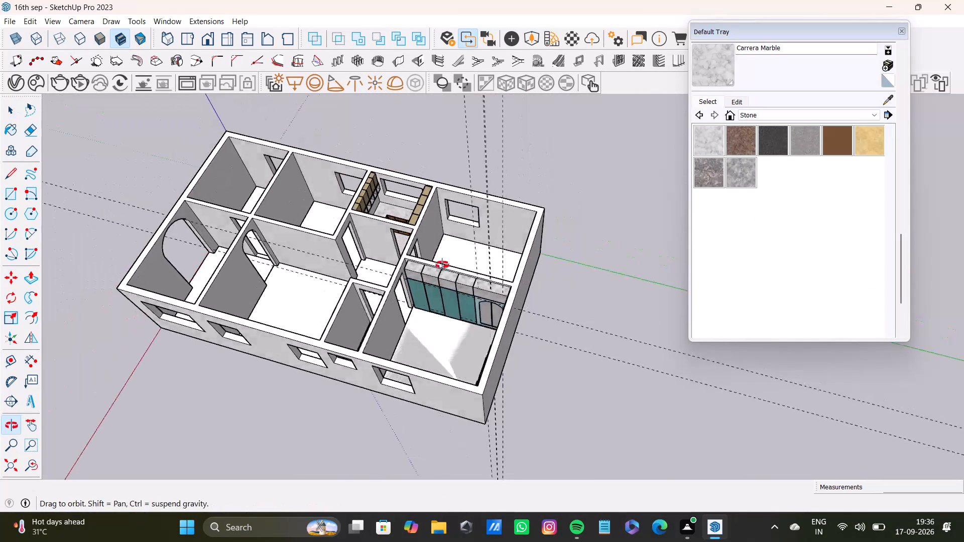
middle_click_drag(442, 265, 458, 225)
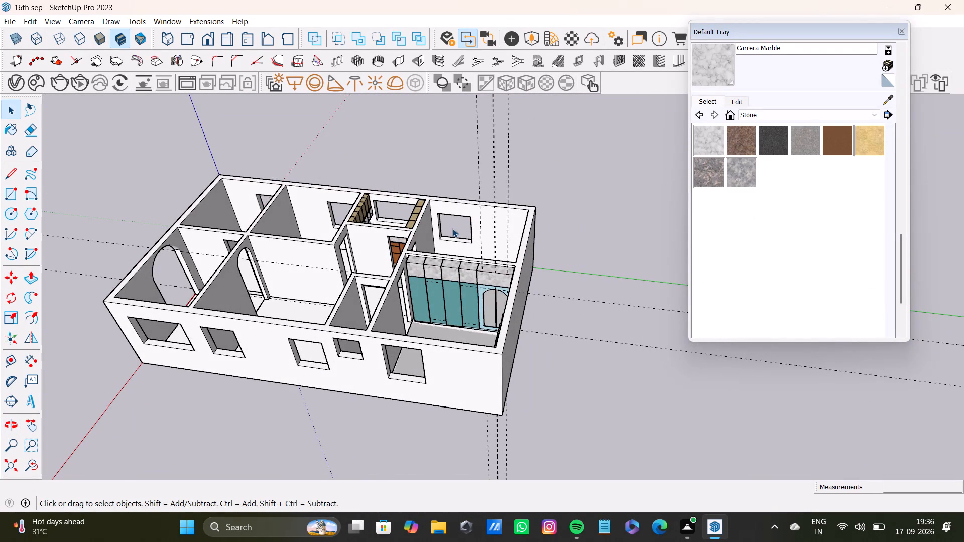
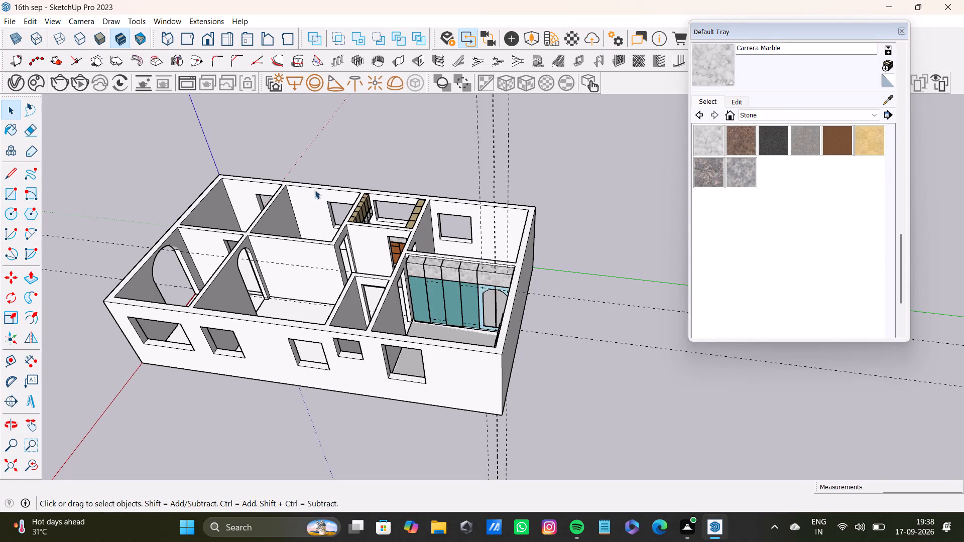
Examine the kitchen, the empty rooms around it and the overall house layout from several angles, looking for the next room to furnish.
scroll(312, 226, "up", 20)
scroll(312, 226, "up", 7)
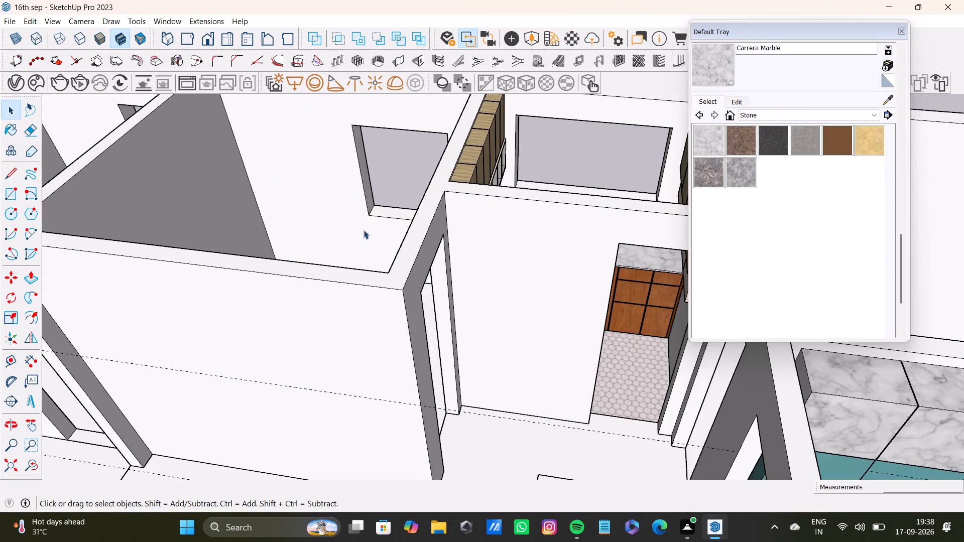
middle_click_drag(364, 230, 162, 277)
scroll(369, 196, "down", 4)
middle_click_drag(384, 190, 421, 295, "shift")
middle_click_drag(442, 283, 270, 293)
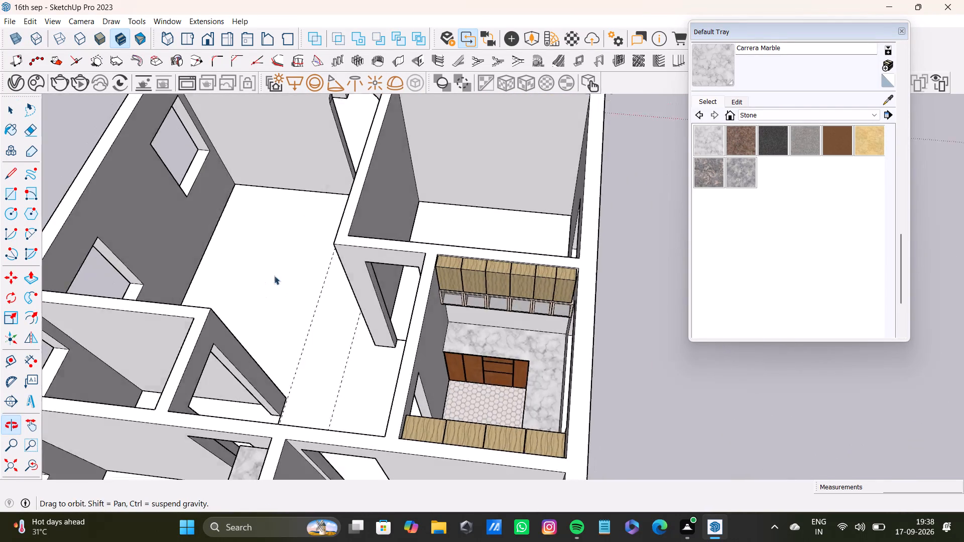
scroll(470, 207, "up", 5)
middle_click_drag(462, 194, 438, 394, "shift")
scroll(439, 370, "down", 4)
middle_click_drag(448, 364, 475, 253)
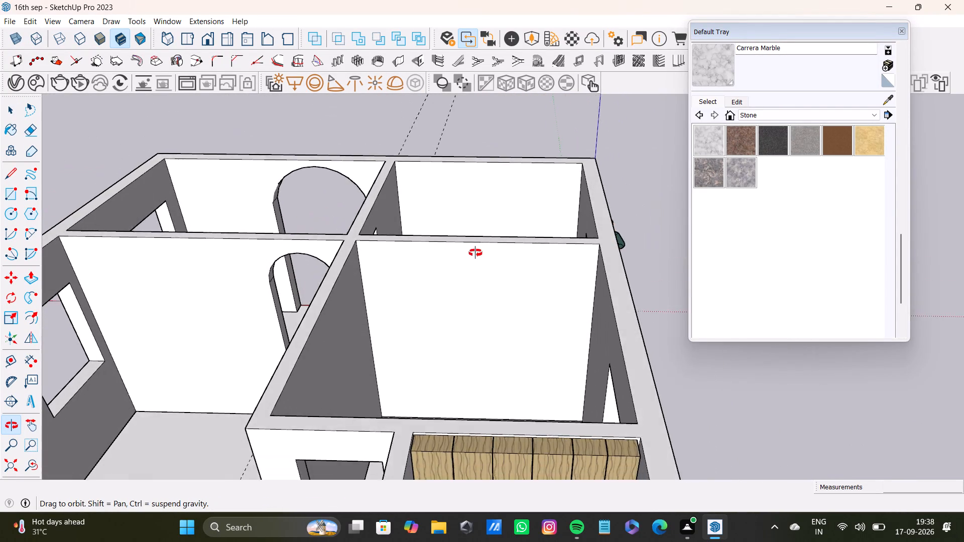
middle_click_drag(475, 253, 492, 247)
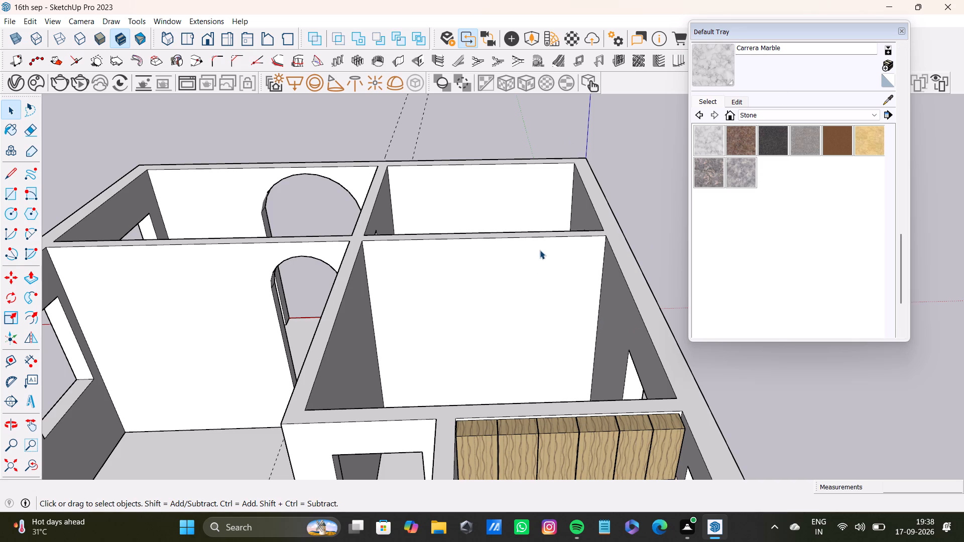
scroll(558, 288, "down", 4)
middle_click_drag(552, 291, 584, 180, "shift")
middle_click_drag(581, 182, 586, 401)
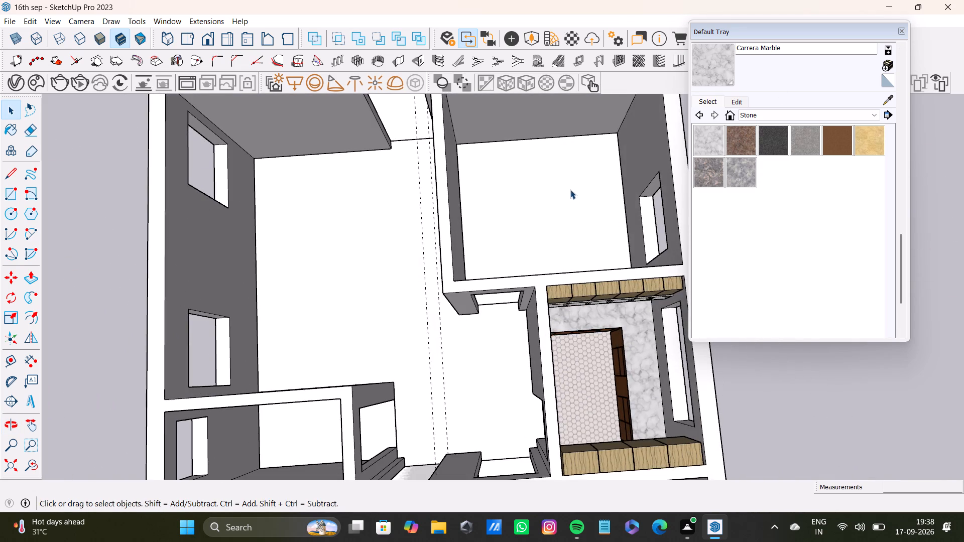
scroll(570, 189, "down", 4)
middle_click_drag(576, 191, 565, 290, "shift")
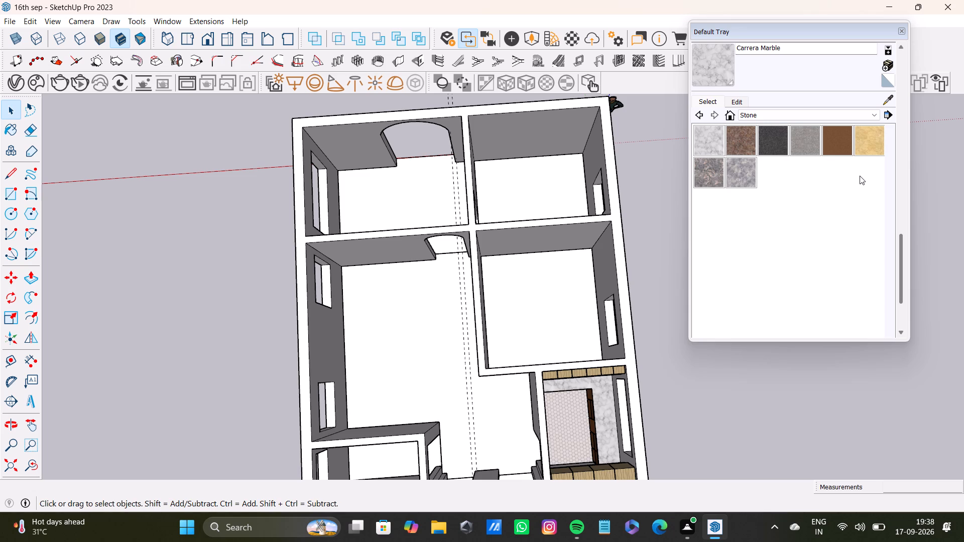
scroll(528, 268, "up", 8)
middle_click_drag(567, 308, 533, 243)
scroll(503, 282, "up", 7)
middle_click_drag(532, 260, 519, 267, "shift")
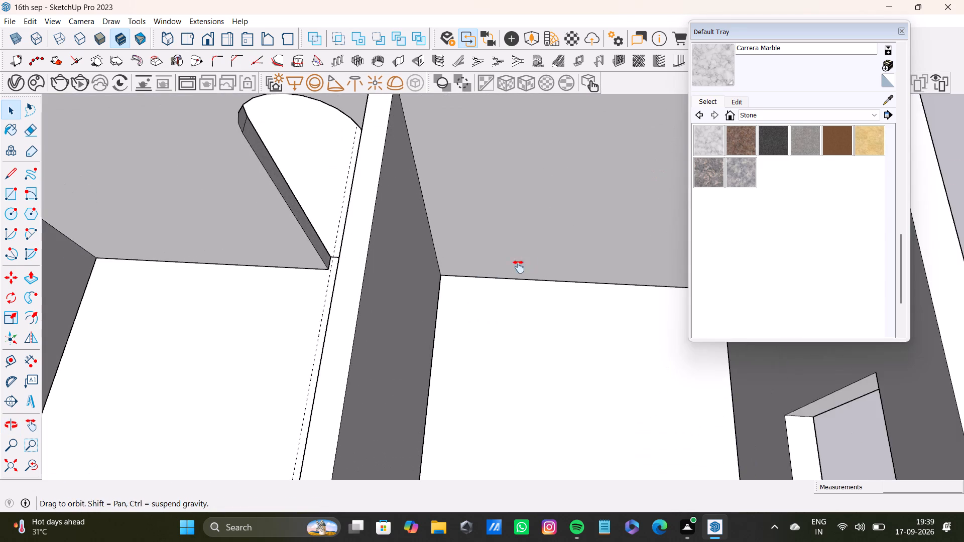
middle_click_drag(519, 267, 434, 341, "shift")
scroll(441, 339, "down", 9)
middle_click_drag(492, 376, 673, 312)
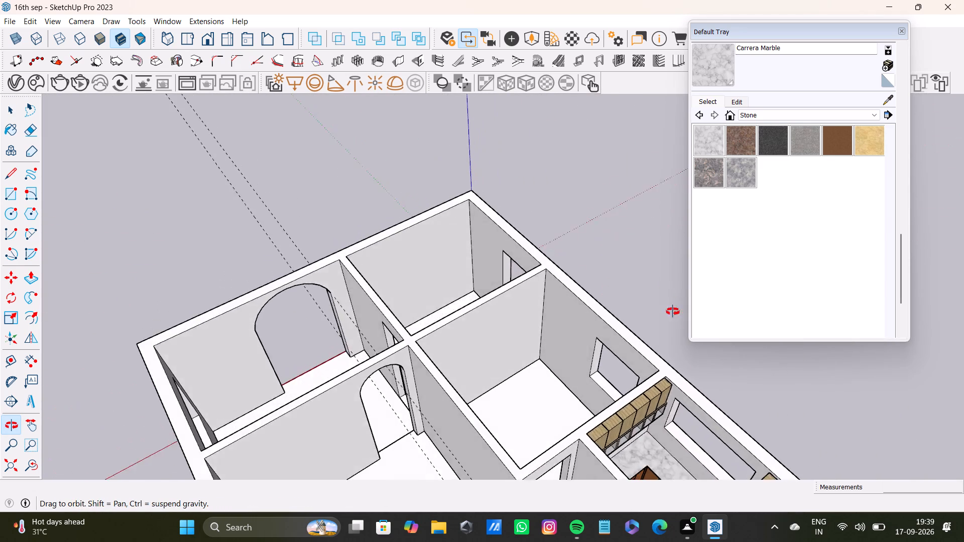
middle_click_drag(673, 312, 302, 352)
middle_click_drag(479, 326, 307, 318)
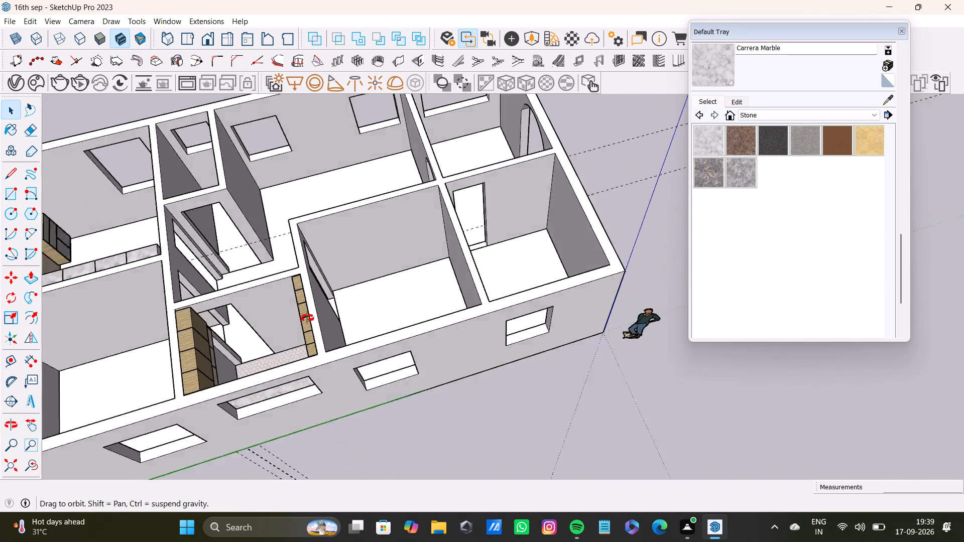
middle_click_drag(307, 318, 300, 314)
scroll(373, 257, "up", 3)
middle_click_drag(392, 249, 437, 355, "shift")
middle_click_drag(469, 363, 441, 350)
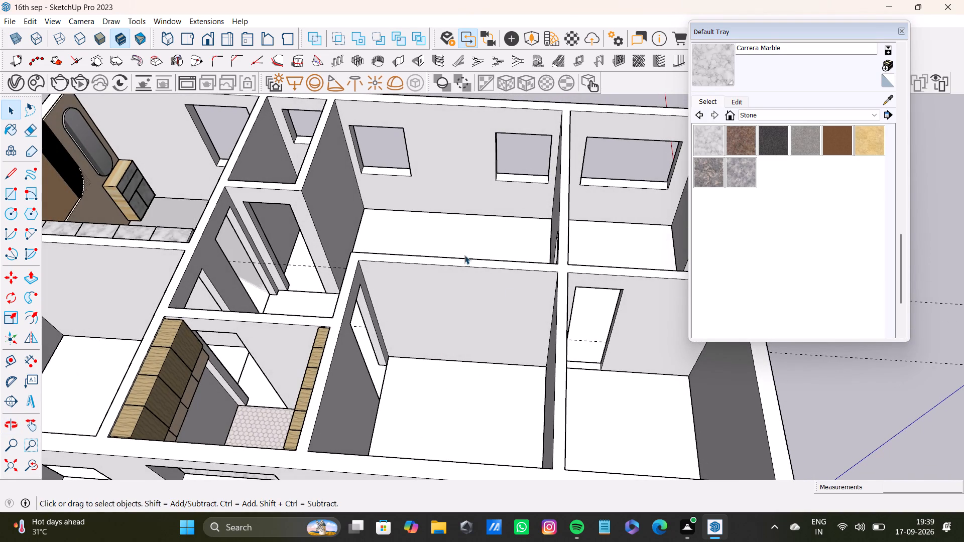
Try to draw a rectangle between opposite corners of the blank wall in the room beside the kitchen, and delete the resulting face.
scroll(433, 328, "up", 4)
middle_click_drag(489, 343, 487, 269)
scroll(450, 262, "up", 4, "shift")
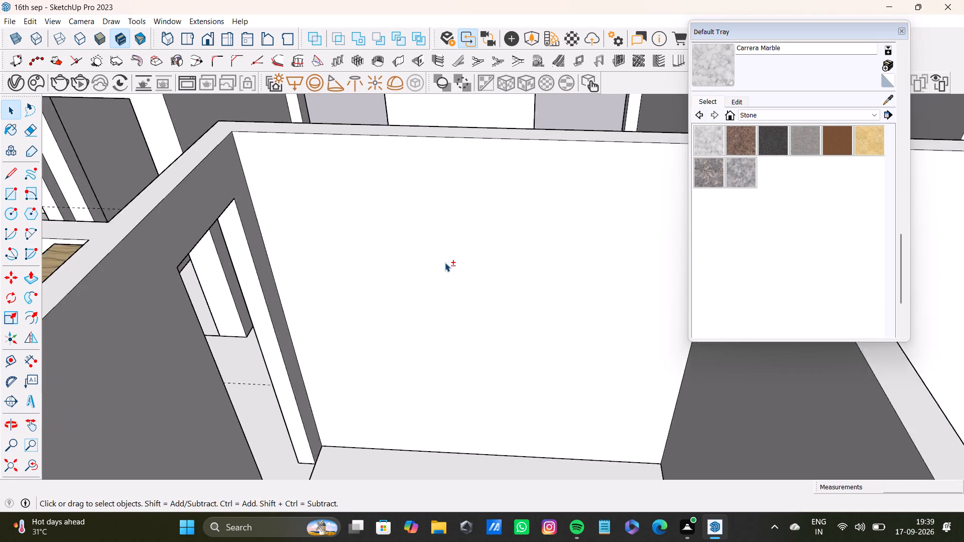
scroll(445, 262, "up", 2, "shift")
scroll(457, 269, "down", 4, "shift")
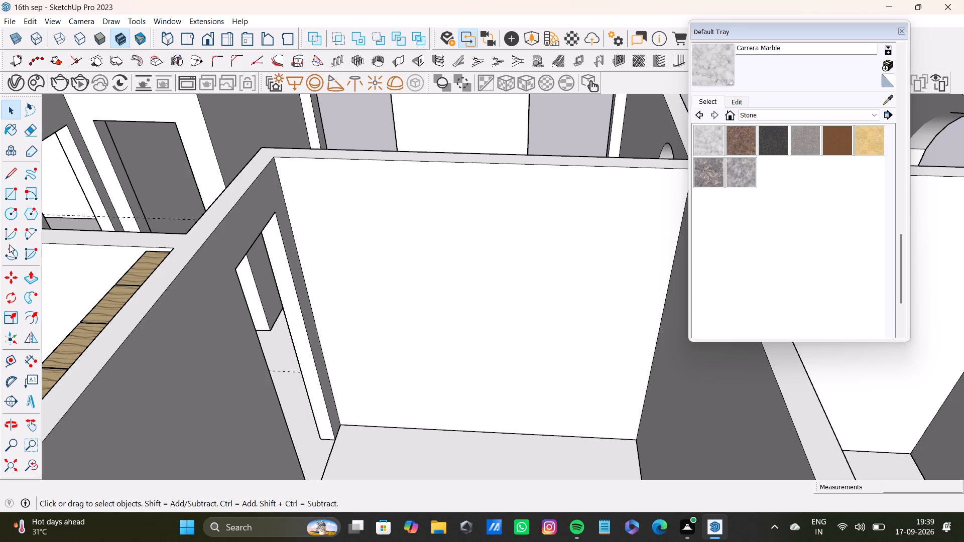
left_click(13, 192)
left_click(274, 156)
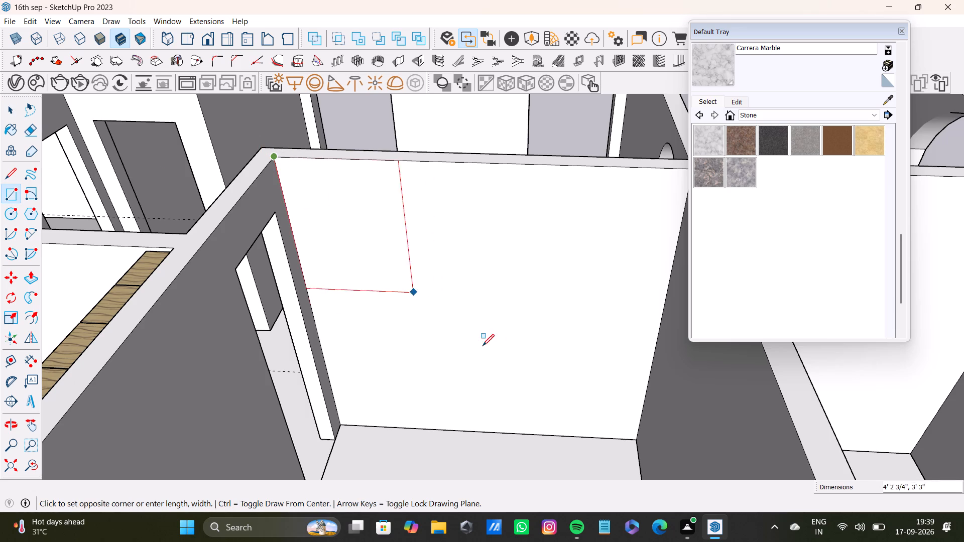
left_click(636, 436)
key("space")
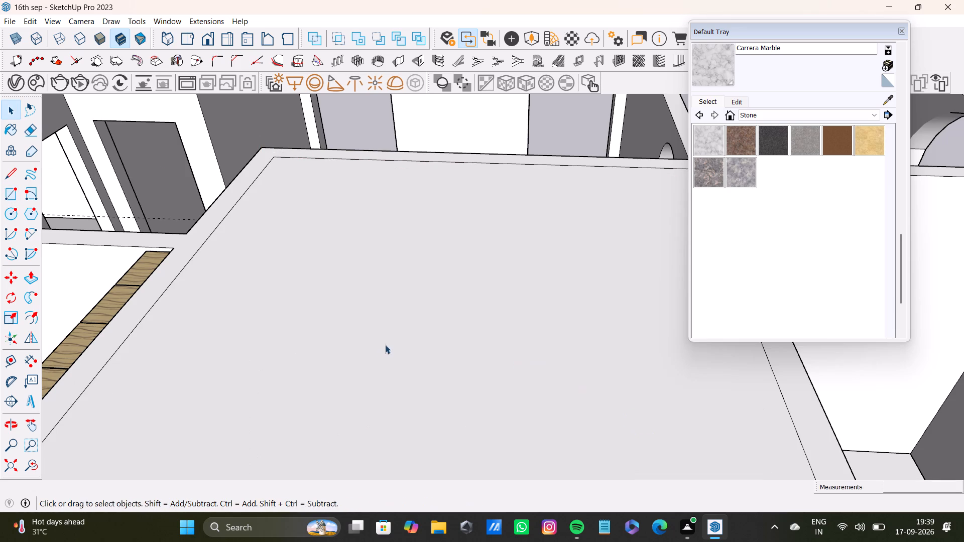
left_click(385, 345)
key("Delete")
Make a group from the blank wall face and its bounding edges in the room beside the kitchen.
left_click(386, 345)
double_click(386, 345)
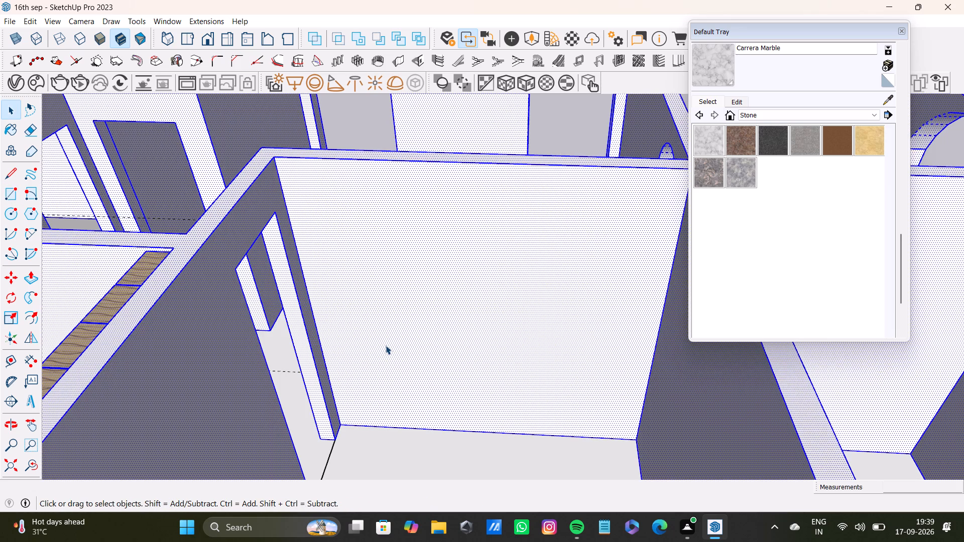
double_click(389, 344)
scroll(374, 342, "down", 8)
right_click(380, 339)
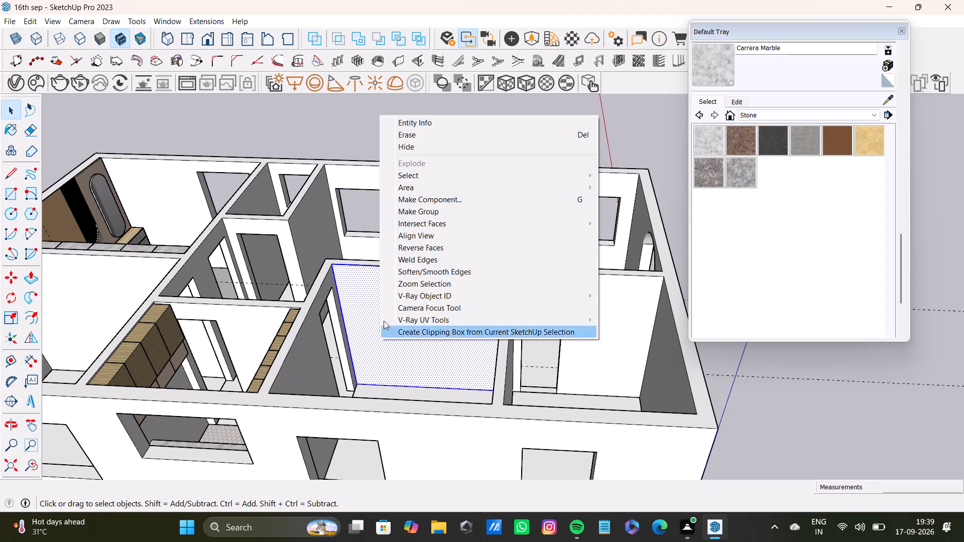
left_click(437, 215)
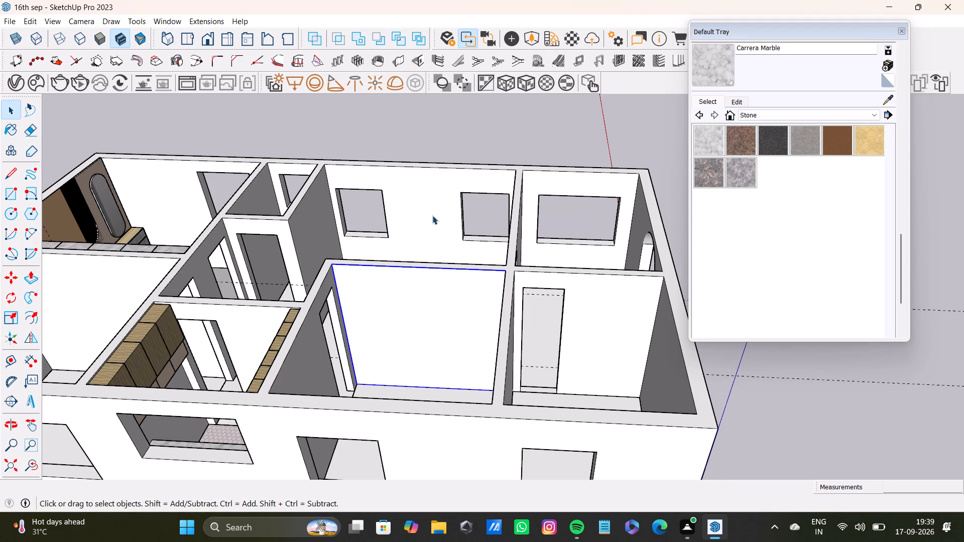
key("space")
left_click(403, 125)
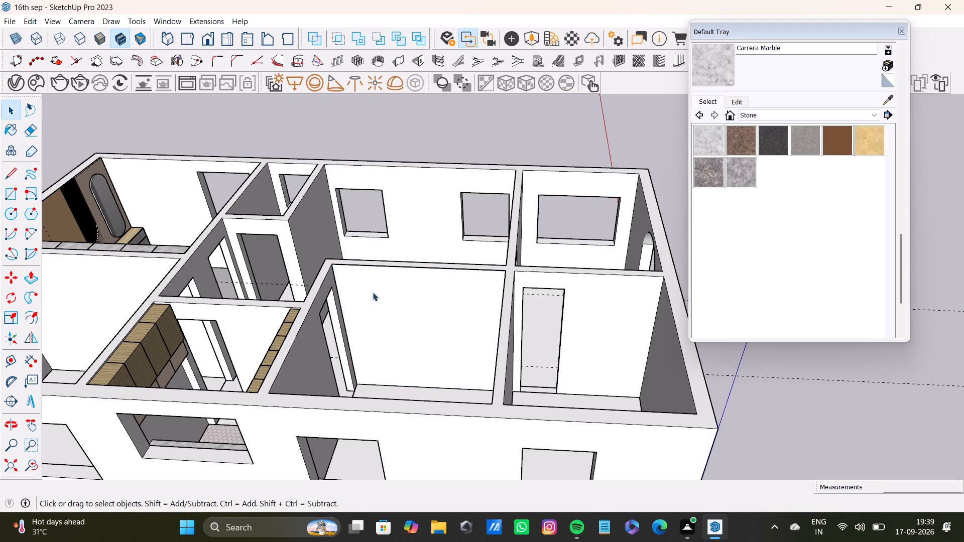
Place a vertical guide 3" in from the grouped wall's edge beside the doorway.
scroll(405, 336, "up", 6)
middle_click_drag(371, 332, 377, 307)
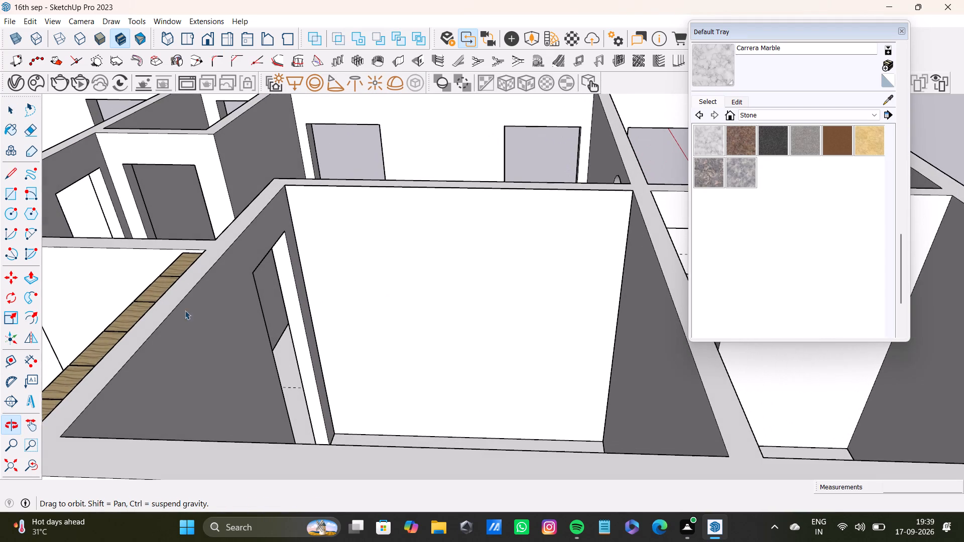
left_click(10, 360)
scroll(232, 330, "up", 10)
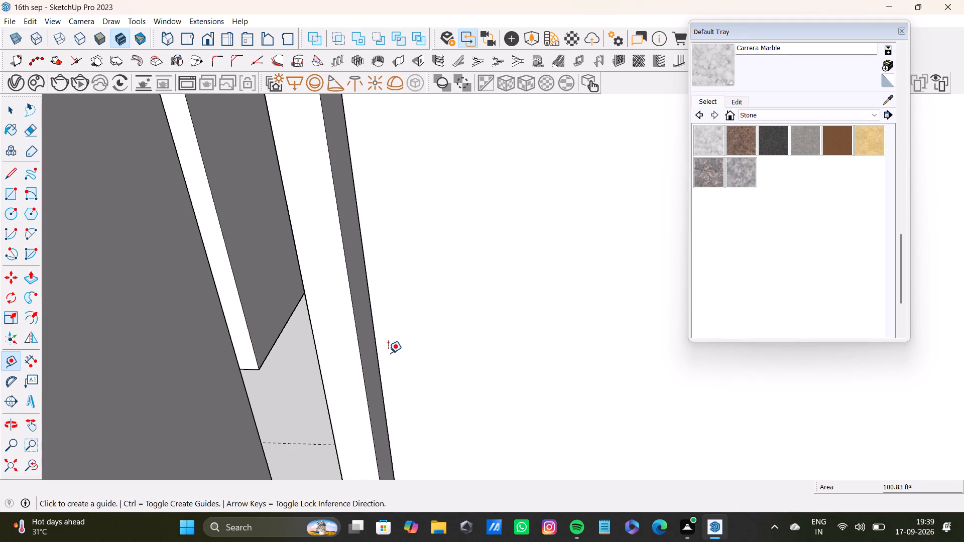
left_click(376, 358)
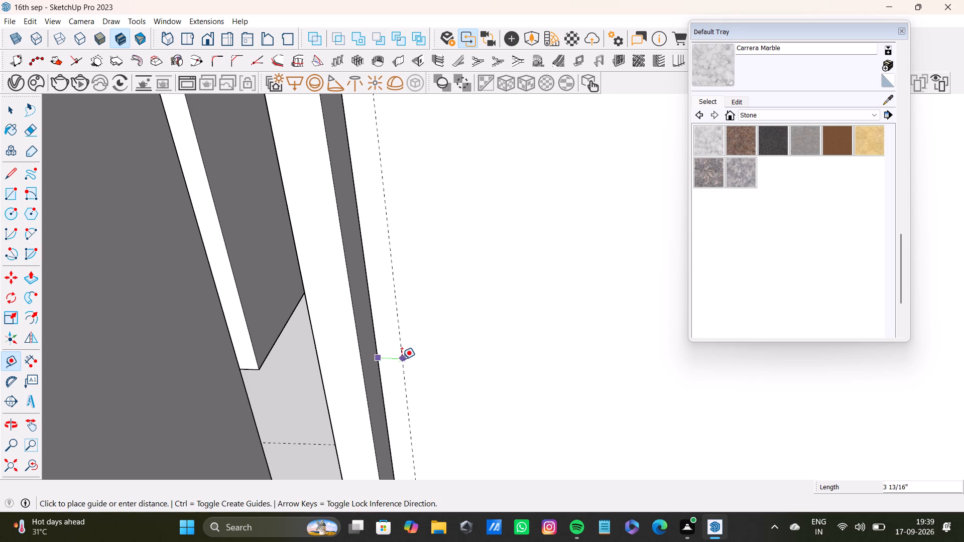
type("3\"")
key("Return")
Place a vertical guide 3" in from the grouped wall's opposite side edge, away from the doorway.
scroll(398, 356, "down", 8)
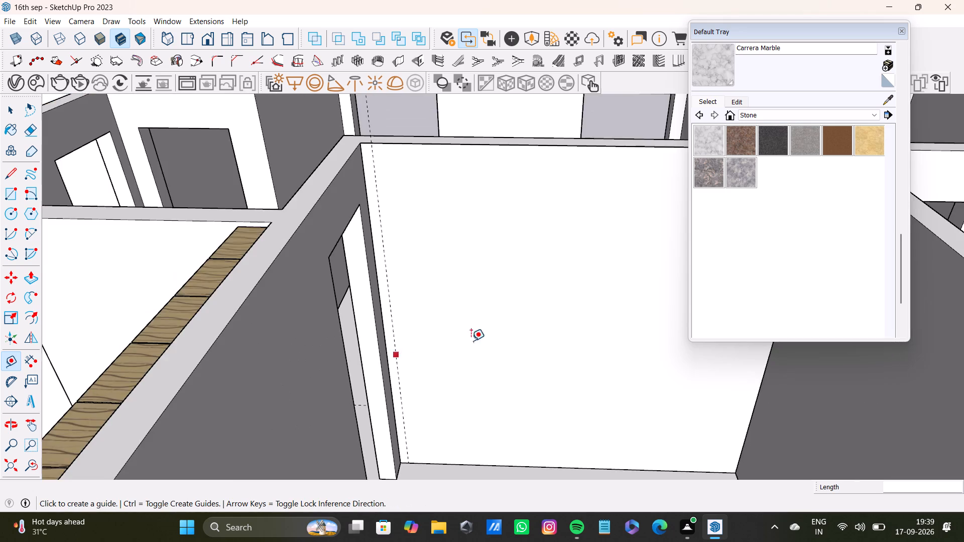
middle_click_drag(503, 328, 303, 366, "shift")
scroll(515, 362, "up", 7)
left_click(617, 372)
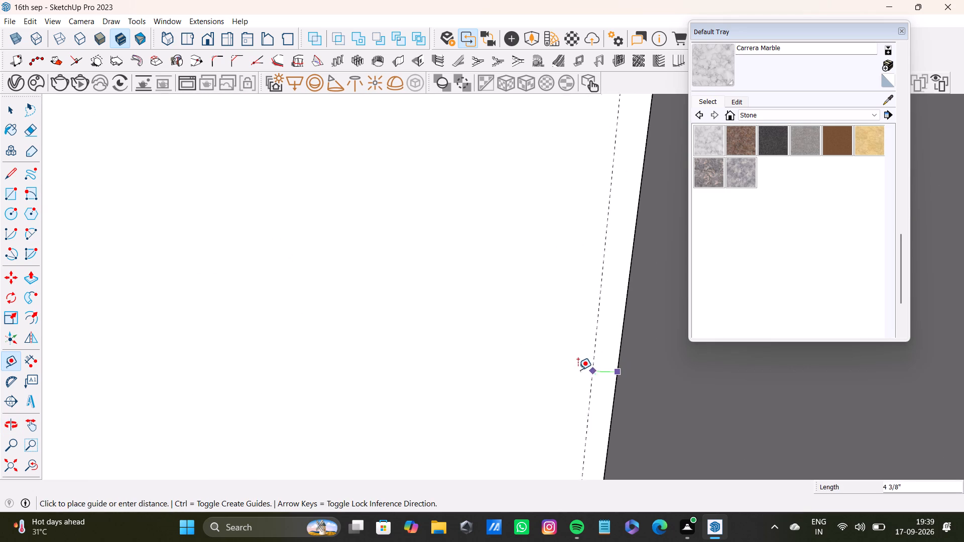
key("2")
key("BackSpace")
type("3\"")
key("Return")
key("space")
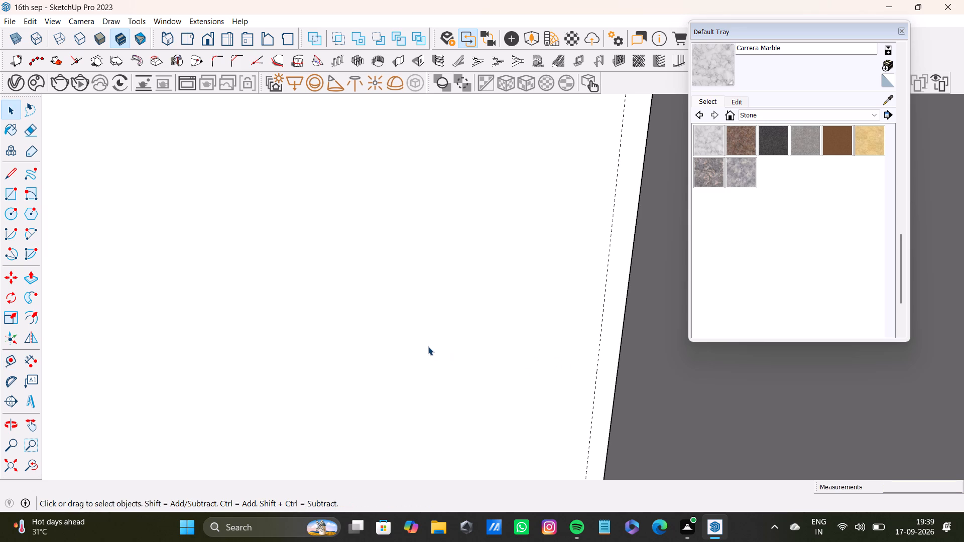
Place a vertical guide 2' inward from the 3" guide on the doorway side of the wall.
scroll(355, 328, "down", 3)
middle_click_drag(355, 328, 449, 376, "shift")
scroll(425, 362, "down", 6)
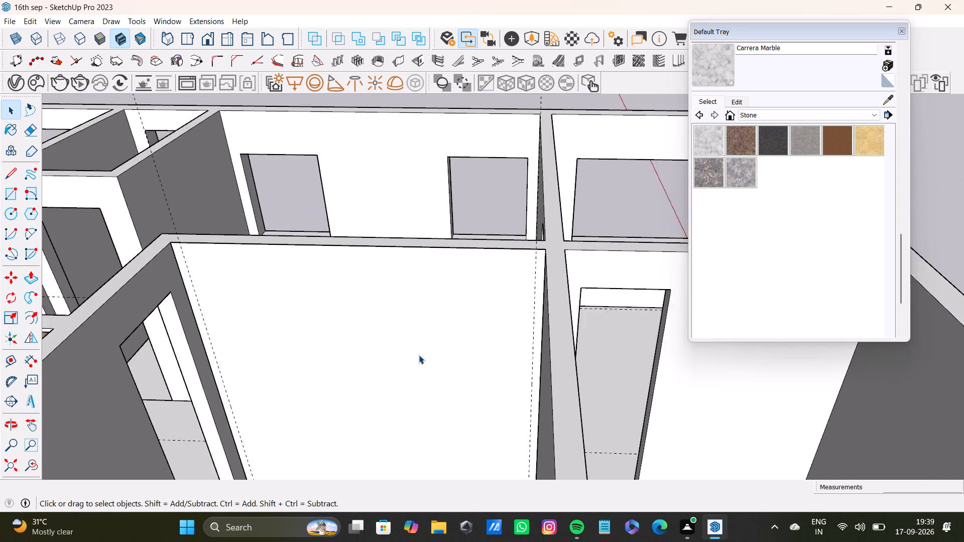
scroll(419, 355, "down", 2)
middle_click_drag(419, 355, 446, 298, "shift")
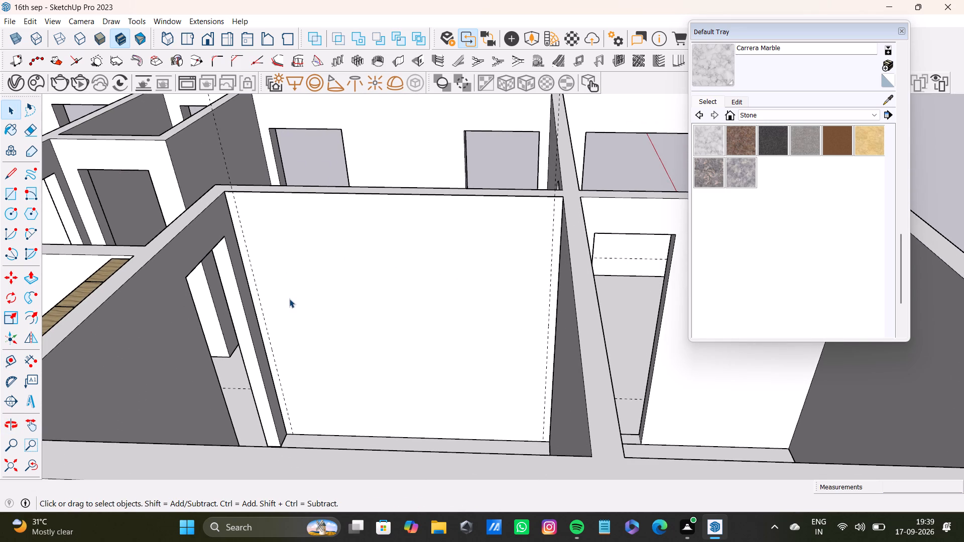
scroll(289, 299, "up", 3)
middle_click_drag(289, 299, 360, 300, "shift")
key("t")
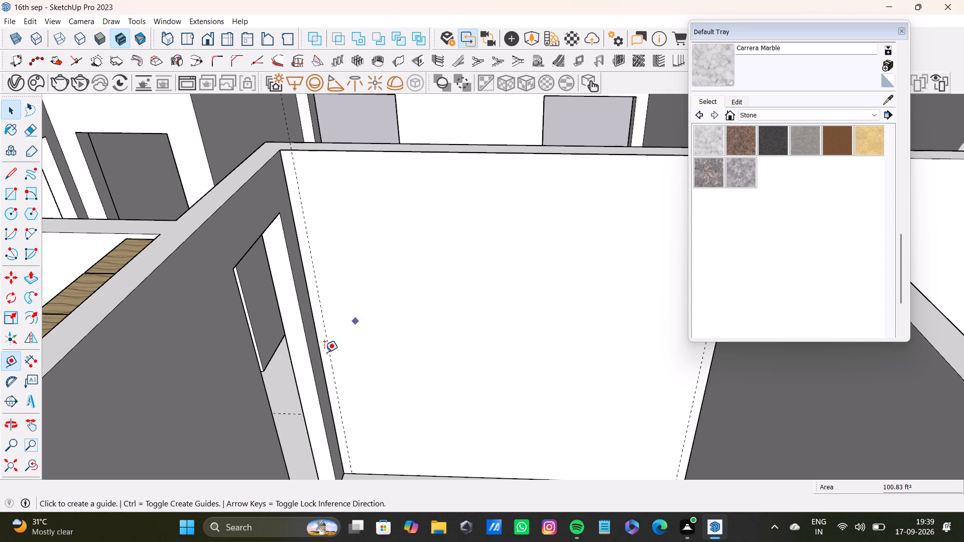
scroll(324, 352, "up", 3)
left_click(336, 368)
scroll(492, 362, "down", 7)
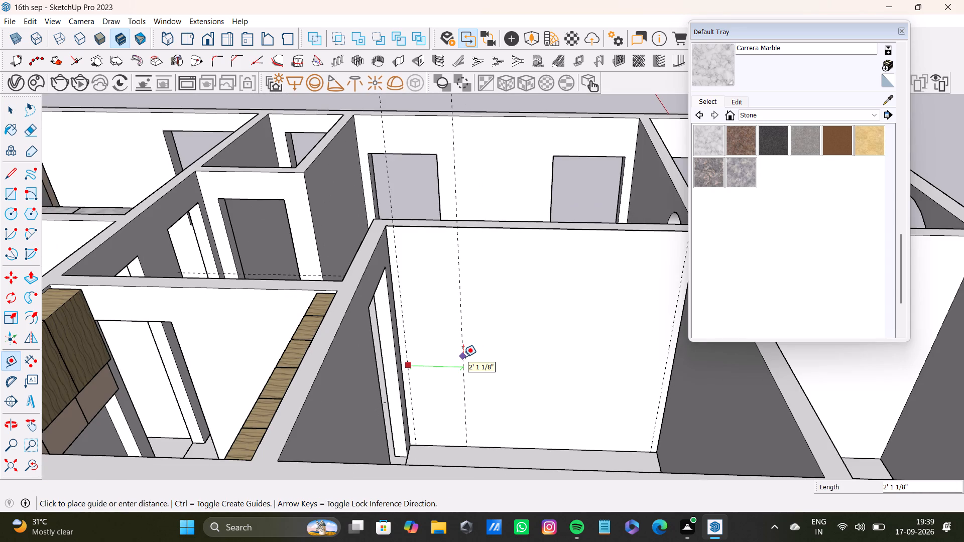
type("2'")
key("Return")
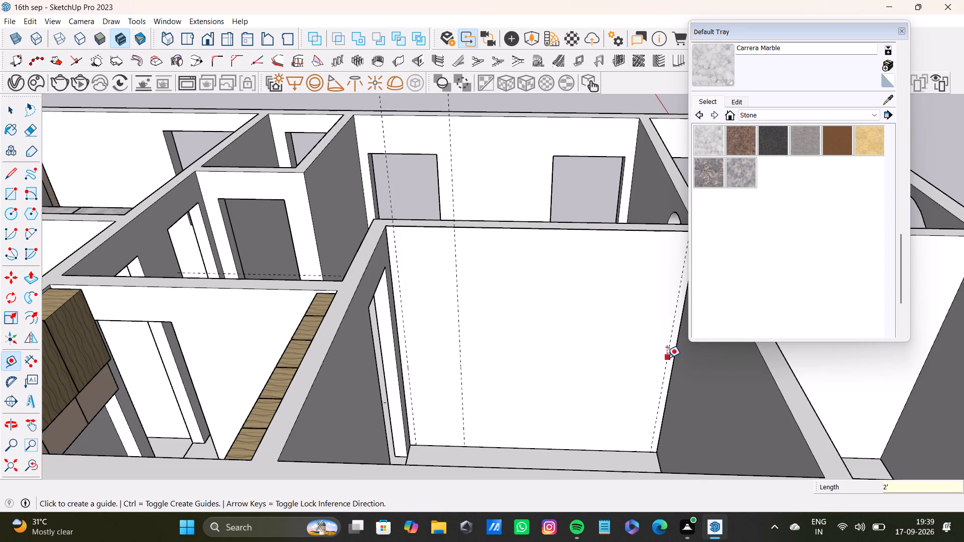
Place a matching vertical guide 2' inward from the 3" guide on the wall's far side.
left_click_drag(667, 359, 662, 359)
key("2")
key("apostrophe")
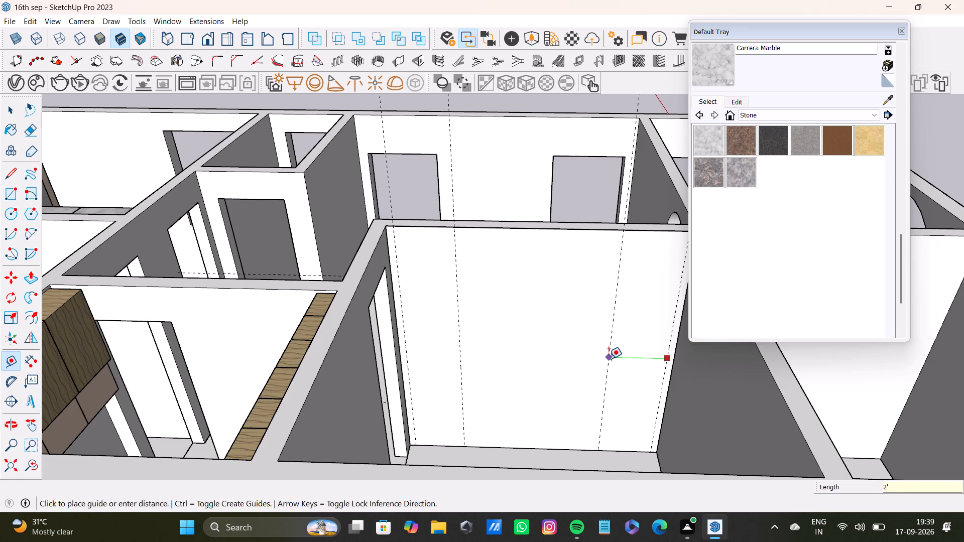
key("Return")
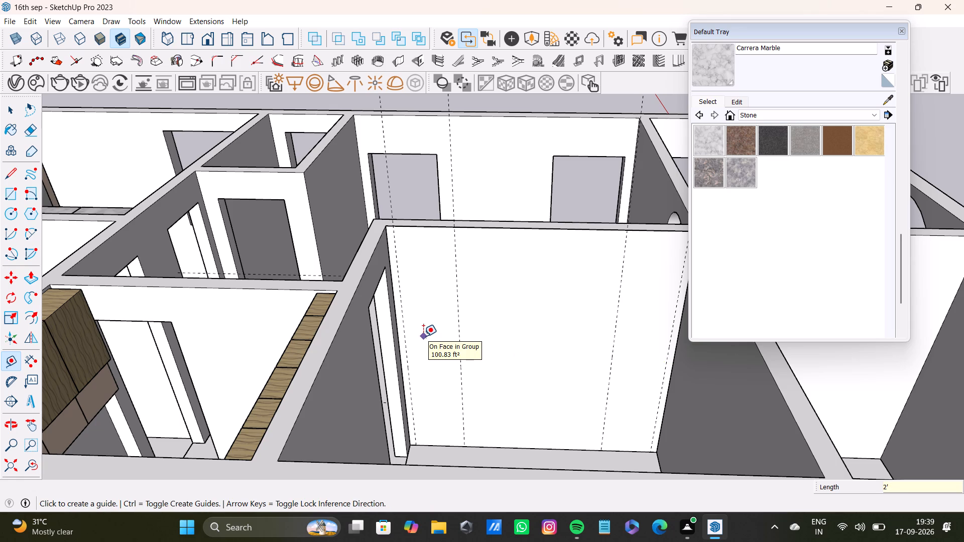
Place a vertical guide about 1' 1" further inward from the 2' guide on the doorway side of the wall.
scroll(403, 279, "up", 6)
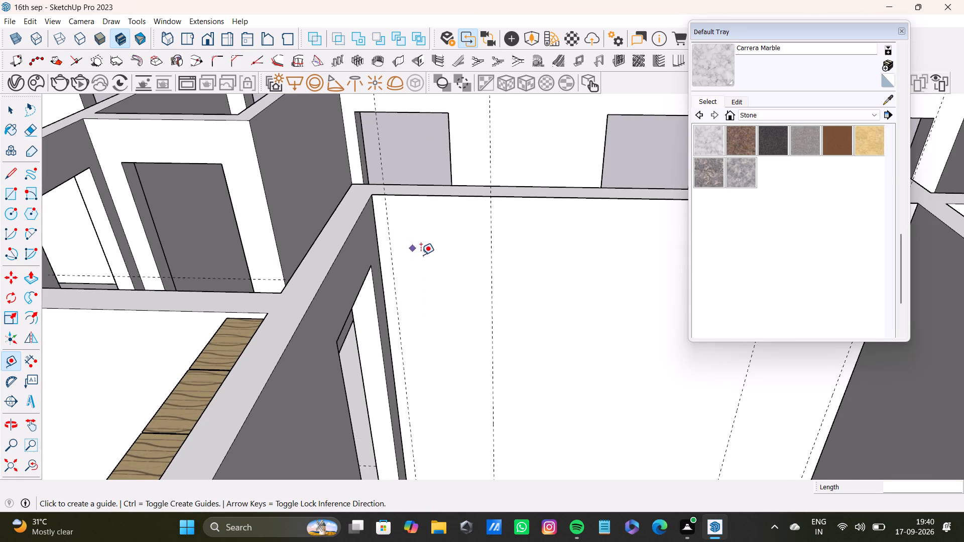
scroll(427, 260, "down", 4)
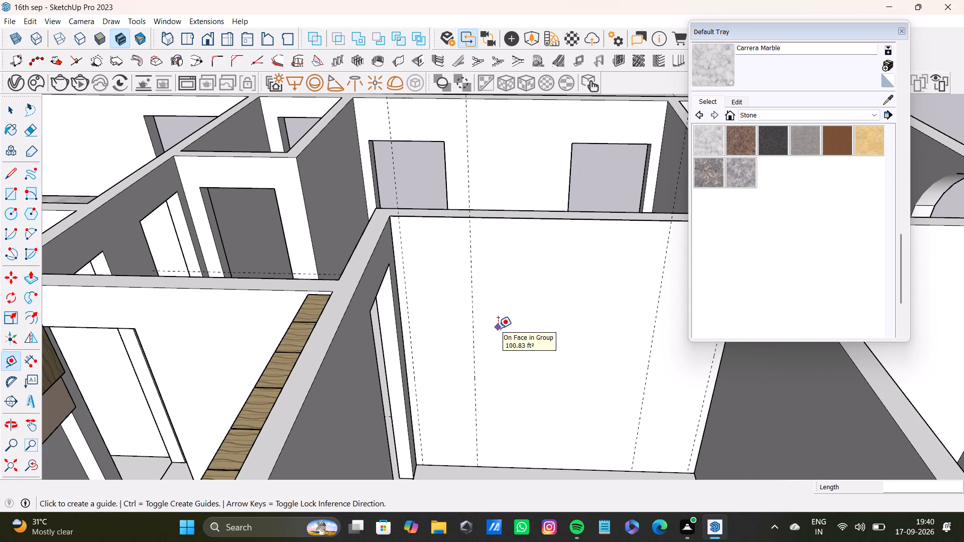
left_click_drag(473, 362, 483, 362)
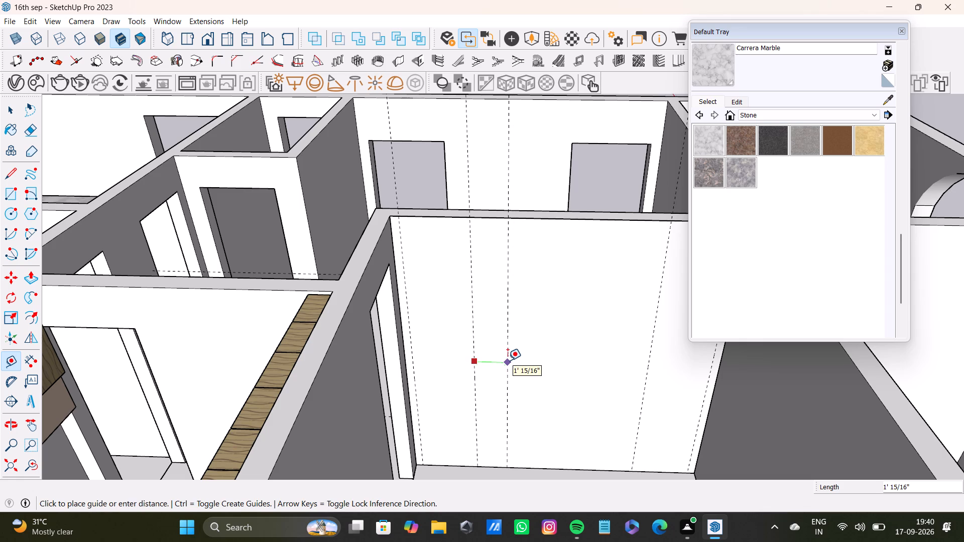
left_click(508, 360)
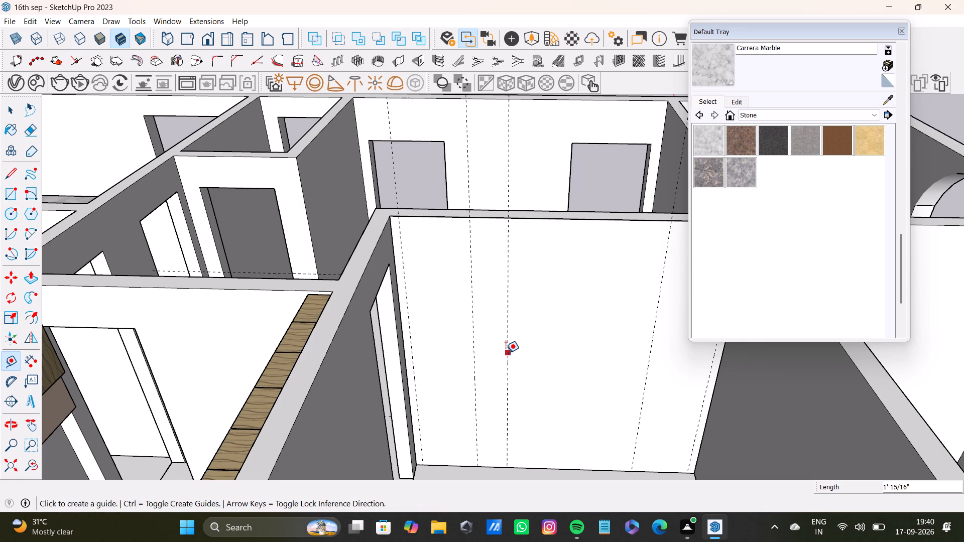
Place a matching vertical guide about 1' 1" further inward from the 2' guide on the wall's far side.
left_click(652, 352)
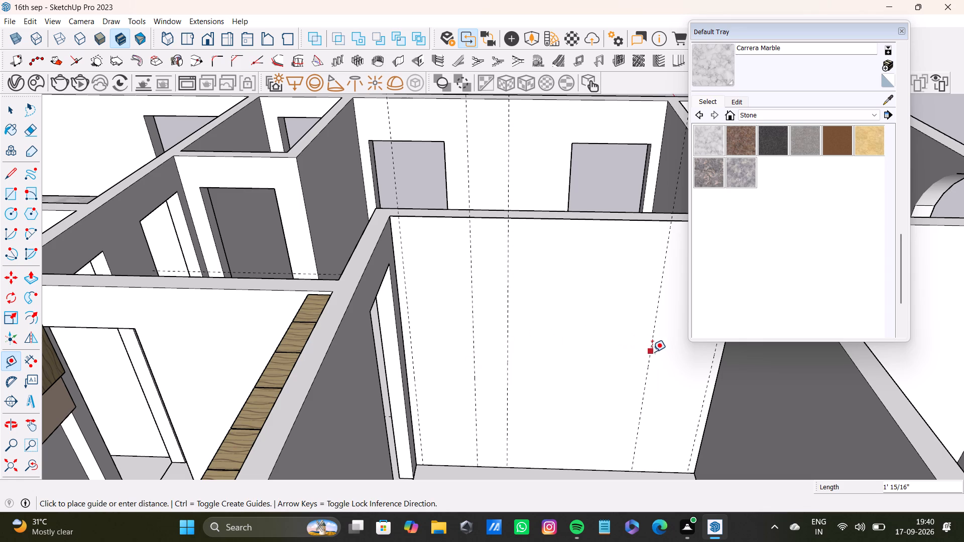
left_click(615, 352)
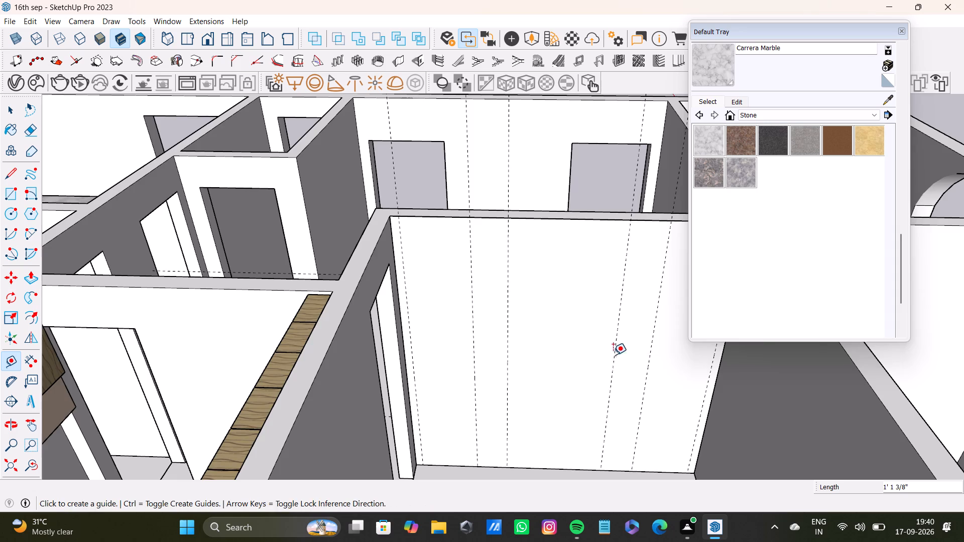
Place a horizontal guide about 3' 4 1/2" below the top edge of the same wall face.
scroll(568, 381, "down", 4)
middle_click_drag(579, 375, 566, 363)
scroll(549, 318, "up", 6)
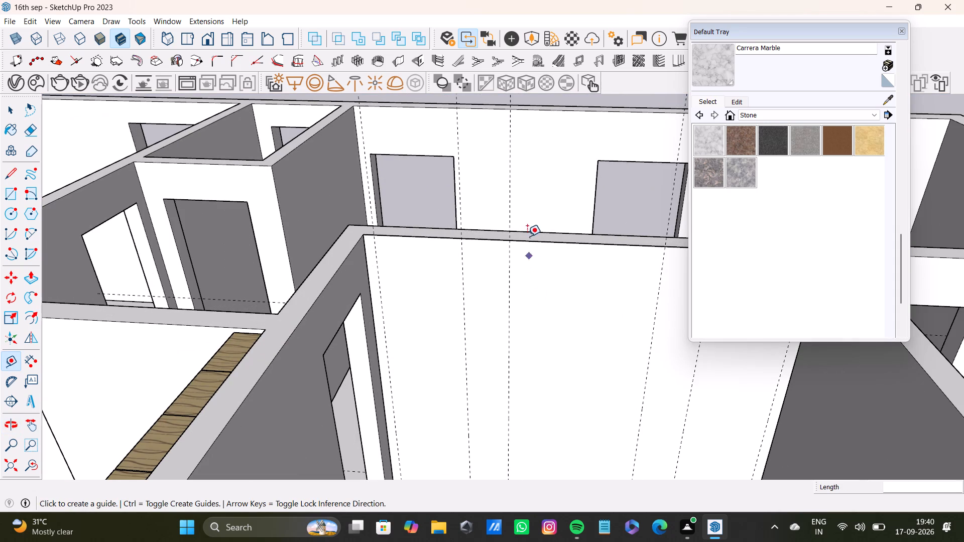
left_click(531, 241)
scroll(439, 329, "down", 4)
middle_click_drag(436, 334, 481, 352)
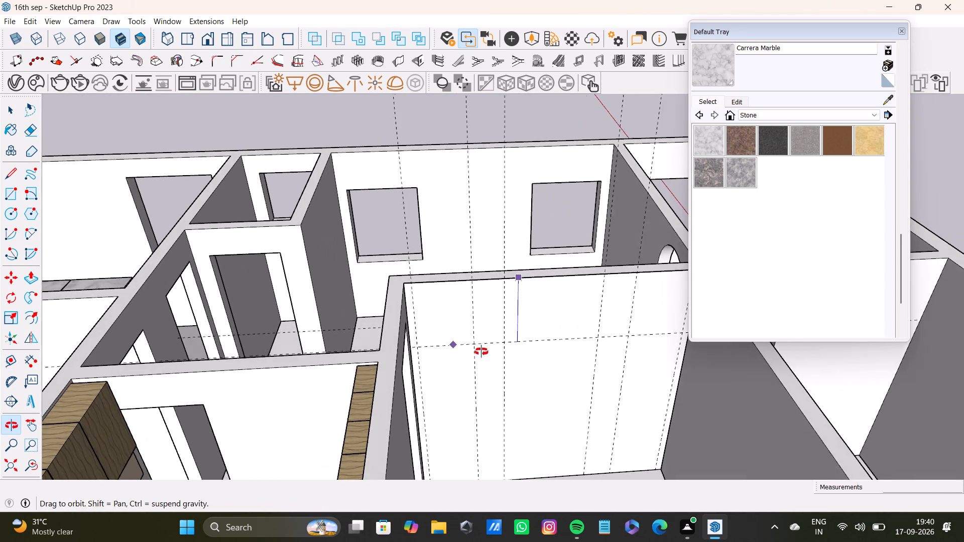
middle_click_drag(481, 352, 480, 352)
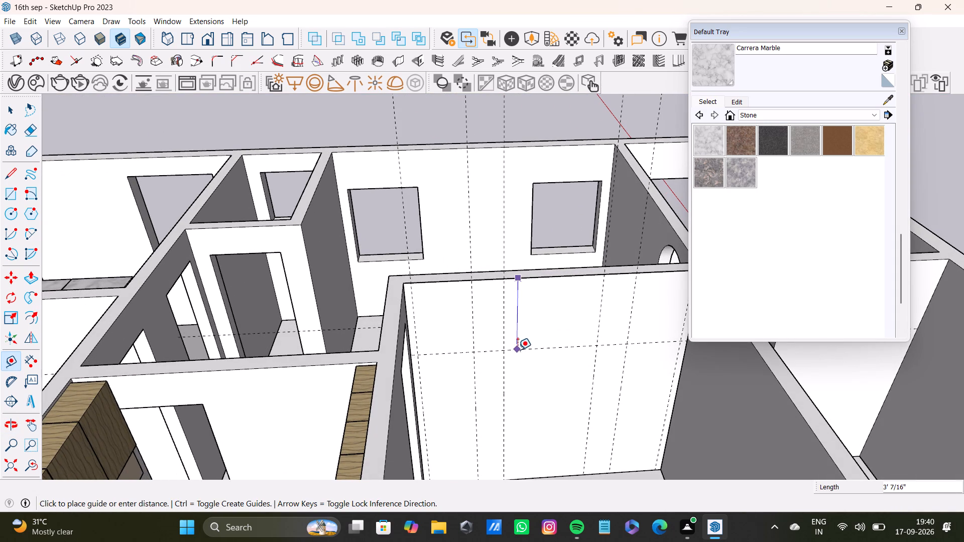
left_click(520, 357)
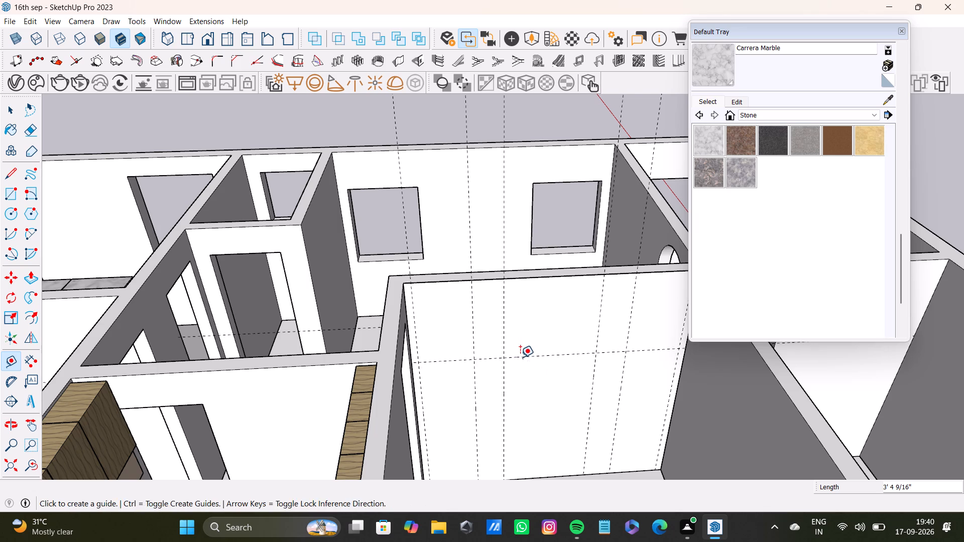
key("space")
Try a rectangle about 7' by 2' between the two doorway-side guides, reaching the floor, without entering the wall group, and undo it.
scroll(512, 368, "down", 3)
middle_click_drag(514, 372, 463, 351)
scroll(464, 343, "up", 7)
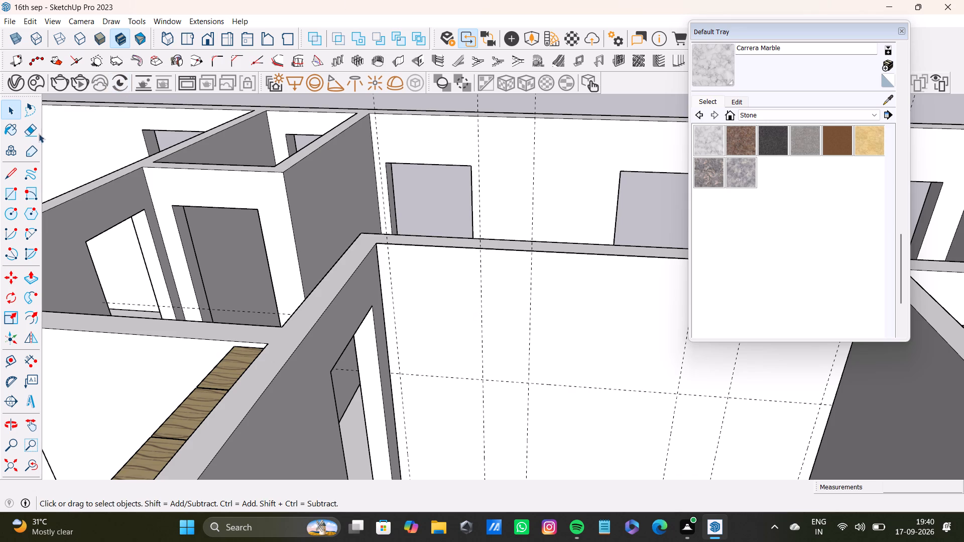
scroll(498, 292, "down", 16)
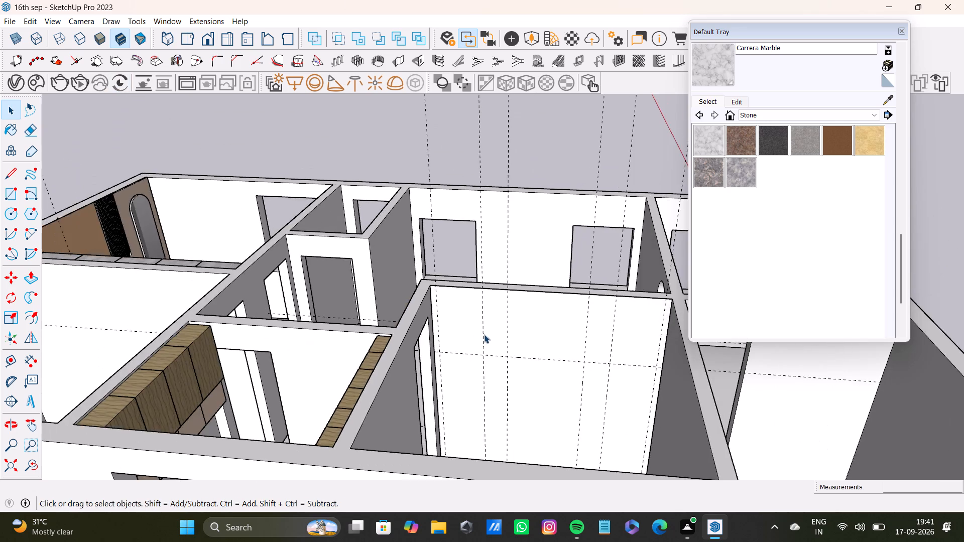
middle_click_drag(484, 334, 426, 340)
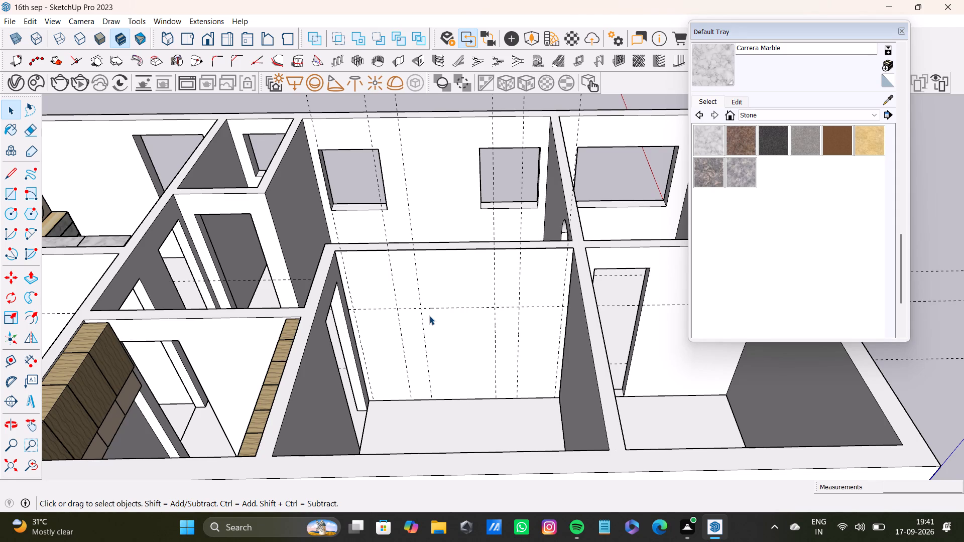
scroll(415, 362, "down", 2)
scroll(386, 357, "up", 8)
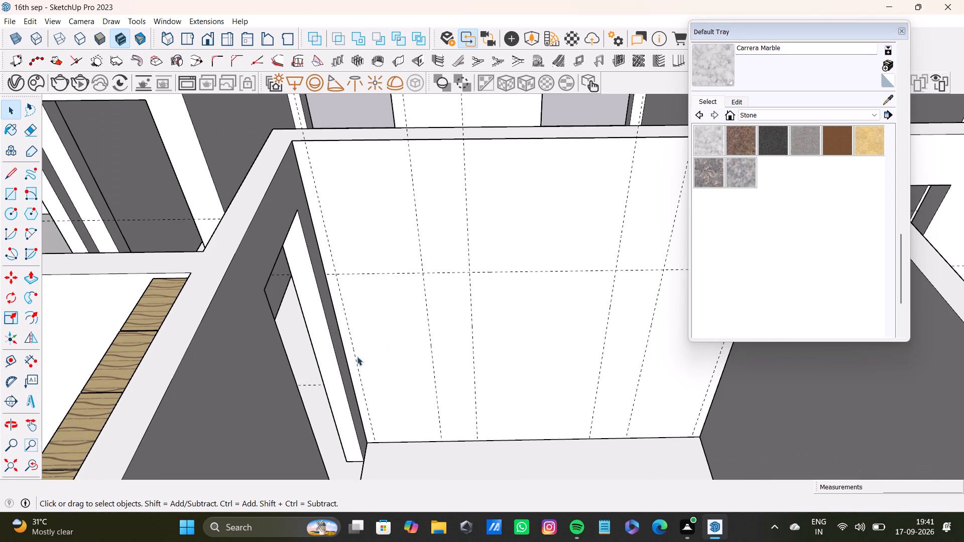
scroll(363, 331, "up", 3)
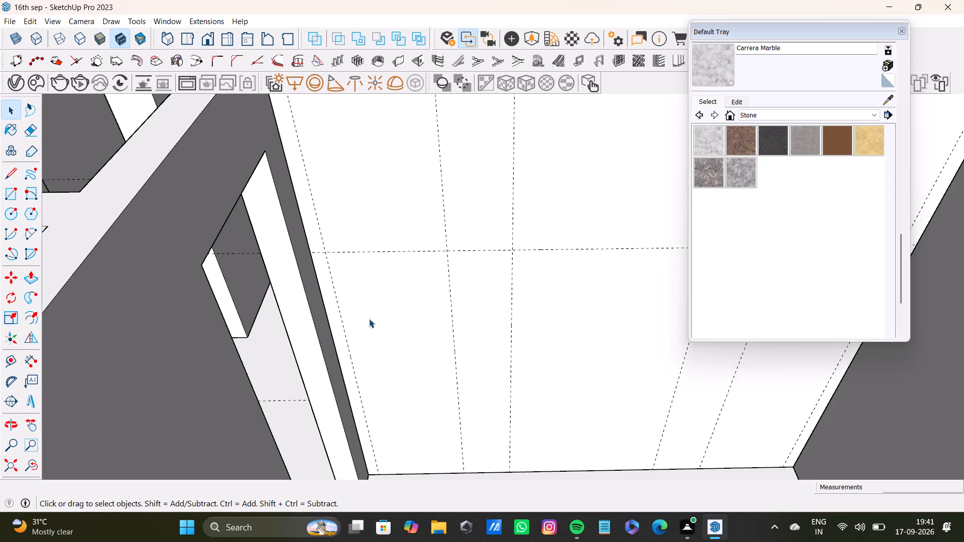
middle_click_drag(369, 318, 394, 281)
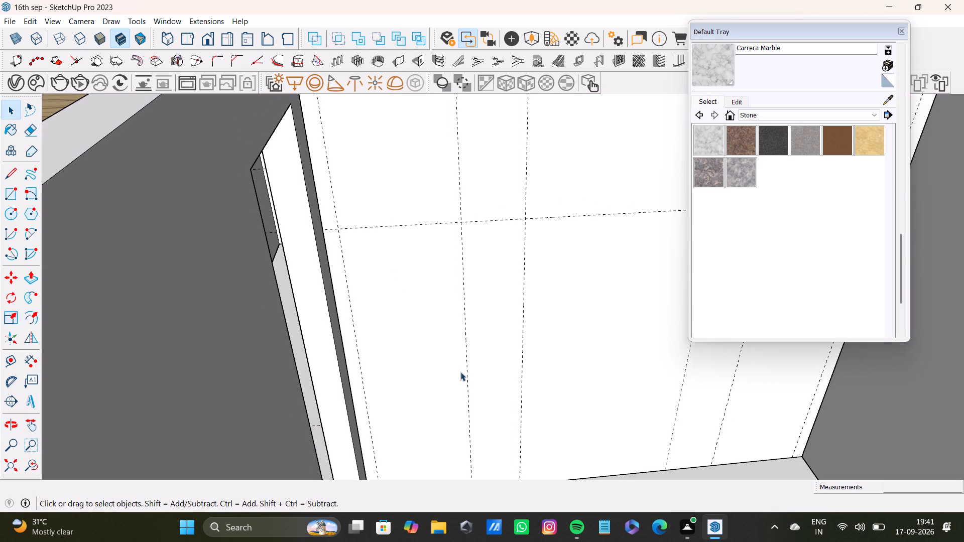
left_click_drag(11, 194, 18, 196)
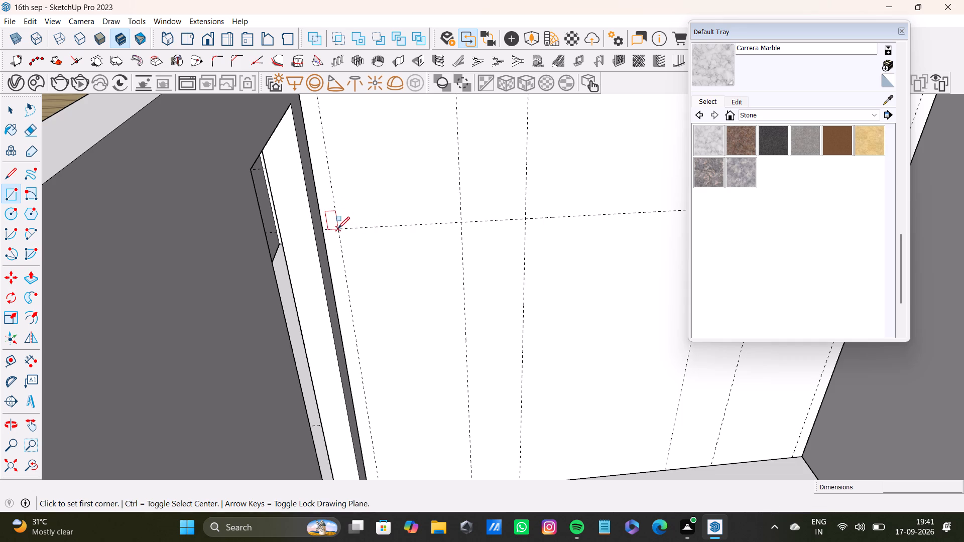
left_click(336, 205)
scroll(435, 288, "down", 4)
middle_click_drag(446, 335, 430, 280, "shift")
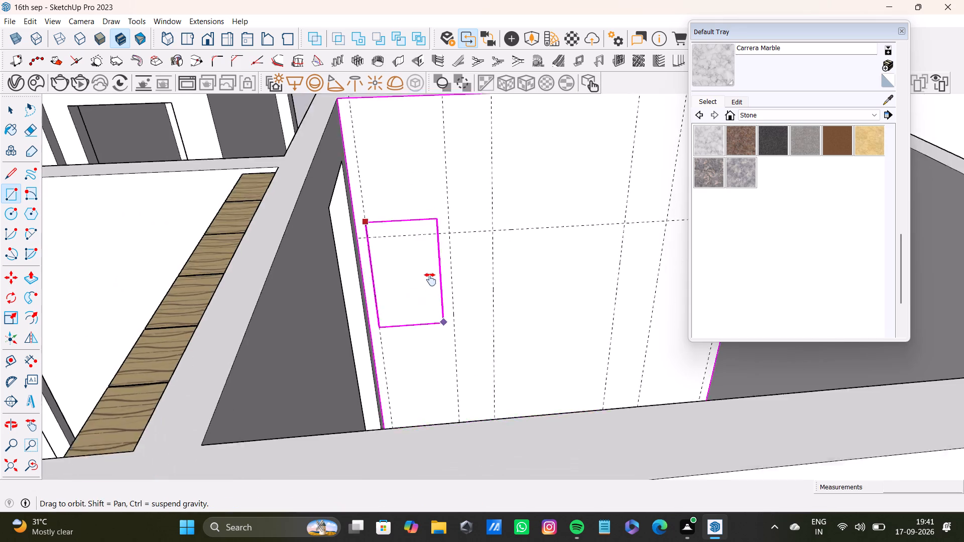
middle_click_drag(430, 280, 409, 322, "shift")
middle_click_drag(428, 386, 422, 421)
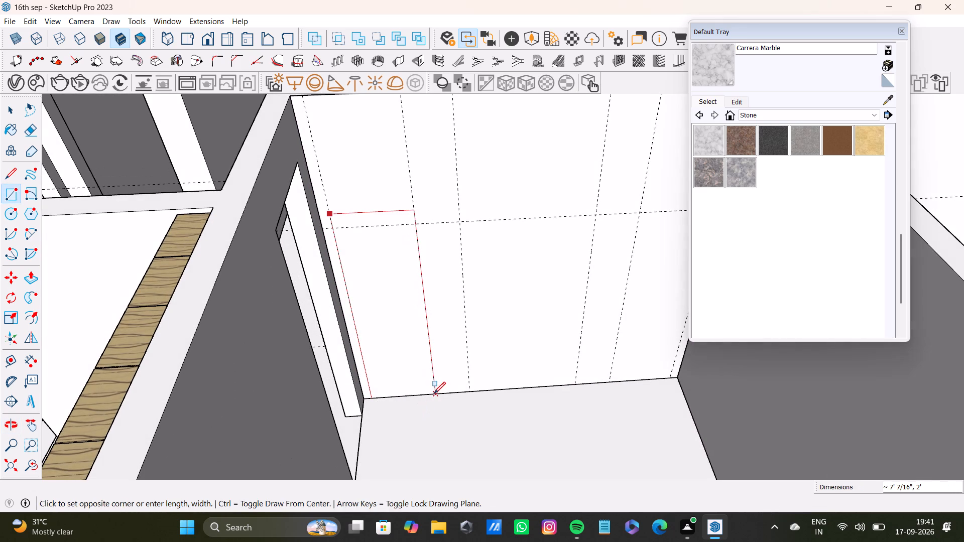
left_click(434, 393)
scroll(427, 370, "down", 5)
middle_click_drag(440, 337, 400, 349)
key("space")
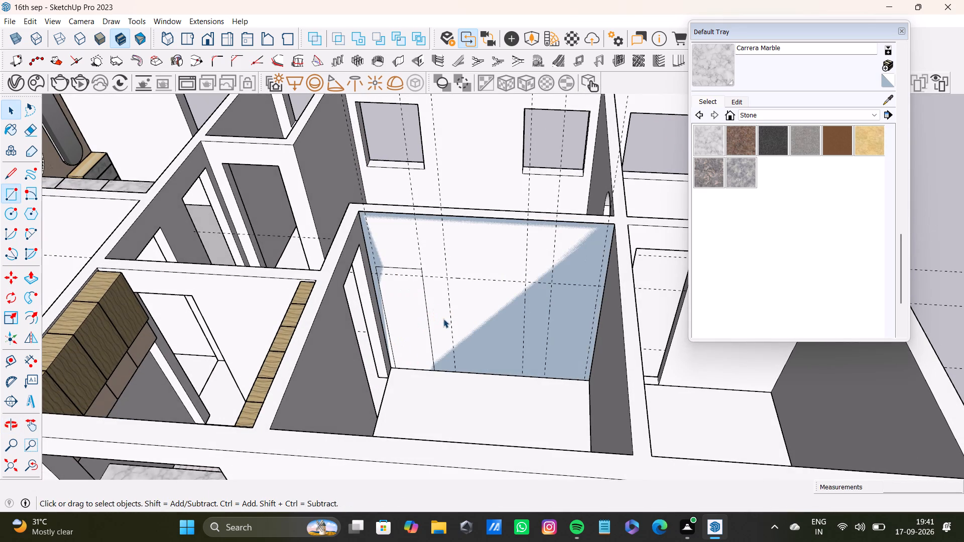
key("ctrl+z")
Open the wall group and draw a rectangle about 7' 1" by 2' between the two doorway-side guides, reaching the floor.
triple_click(454, 258)
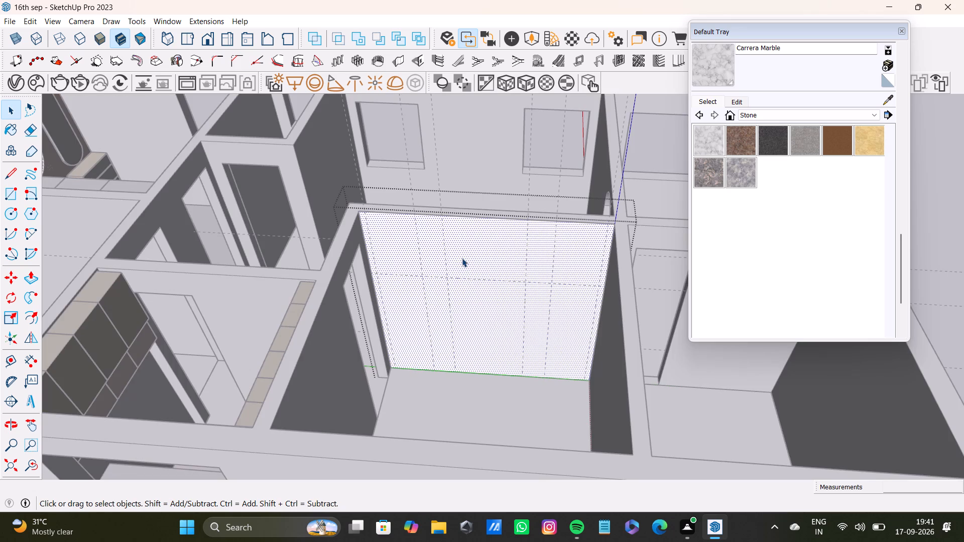
left_click(7, 192)
scroll(304, 282, "up", 7)
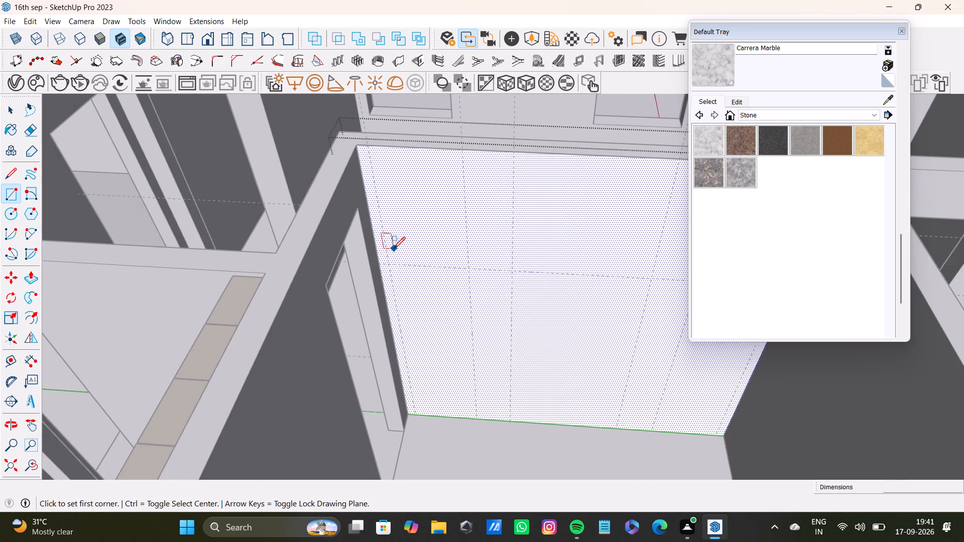
left_click(389, 250)
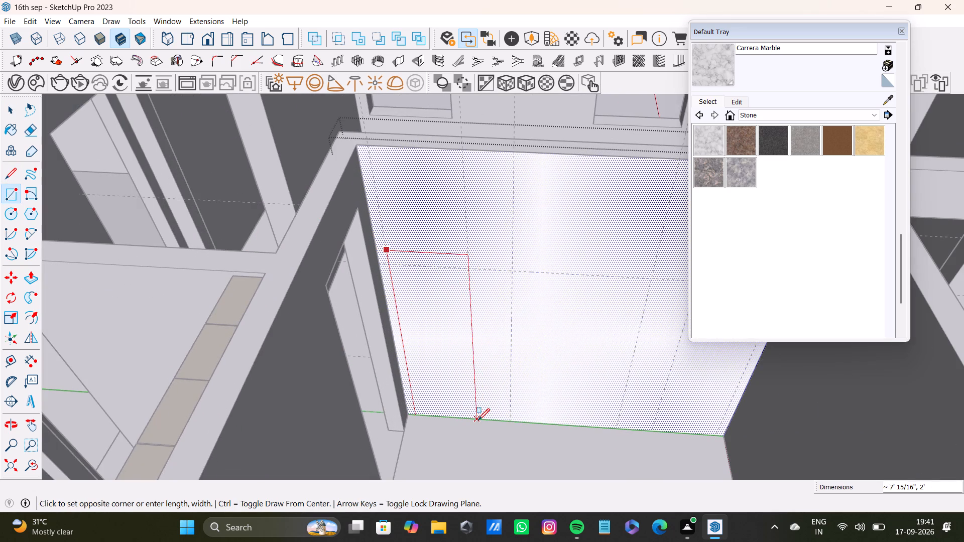
left_click(479, 418)
Inside the wall group, place a horizontal guide about 8' below the wall's top edge.
scroll(484, 409, "down", 5)
middle_click_drag(556, 391, 462, 390, "shift")
scroll(503, 348, "up", 6)
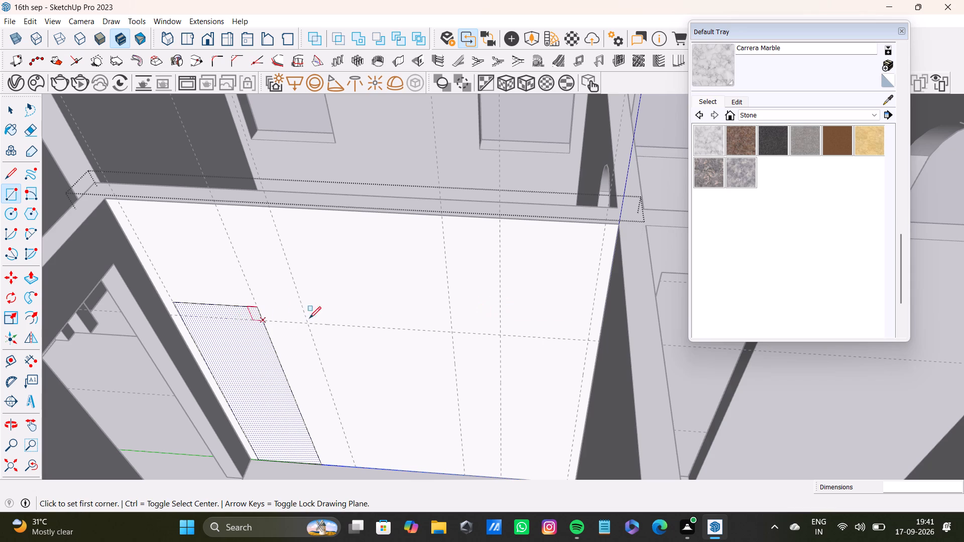
scroll(415, 388, "down", 1)
middle_click_drag(415, 388, 443, 325)
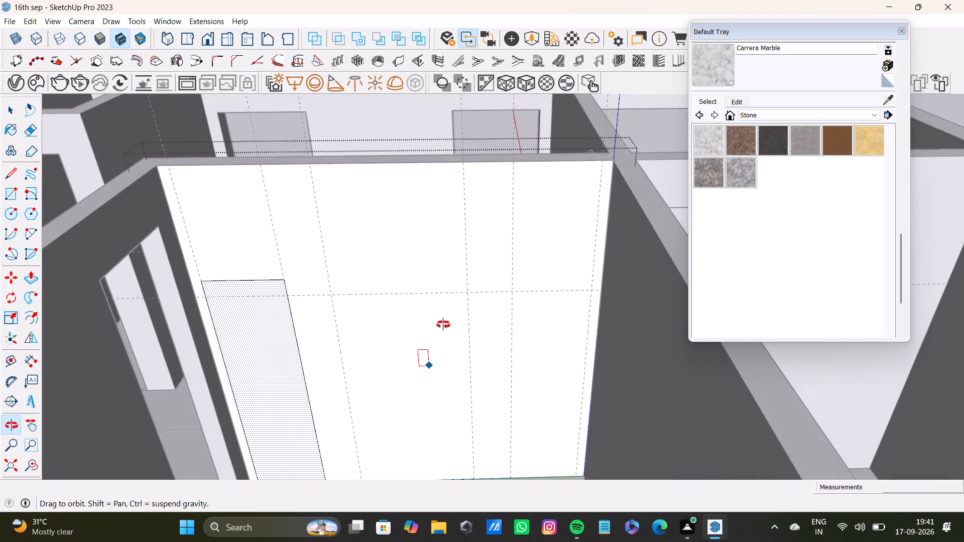
middle_click_drag(443, 325, 433, 321)
key("t")
left_click(376, 155)
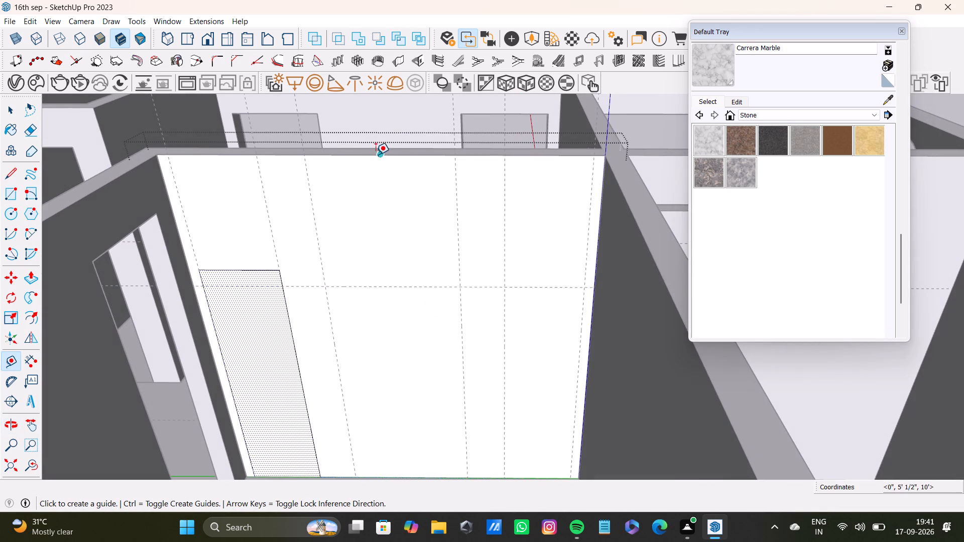
scroll(447, 330, "down", 2)
middle_click_drag(448, 332, 440, 390)
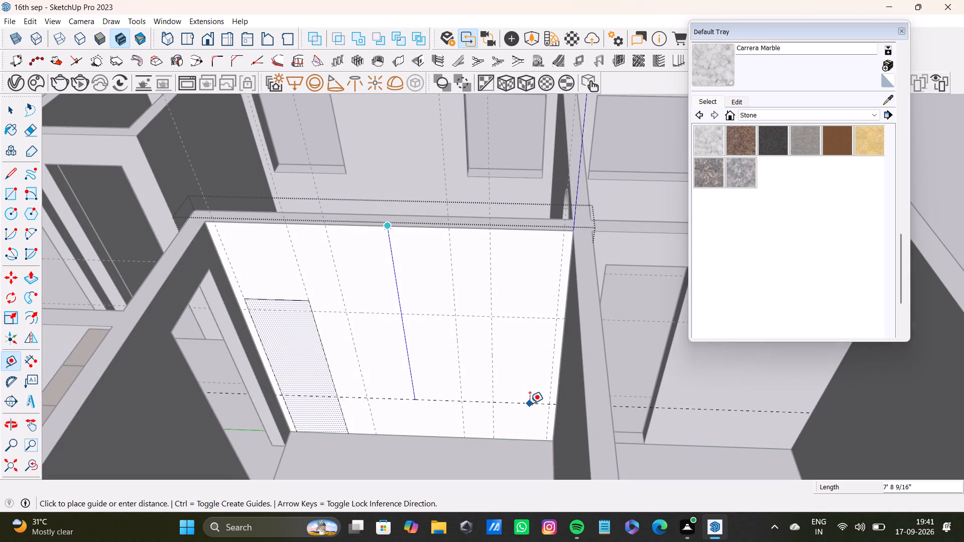
middle_click_drag(527, 403, 574, 369)
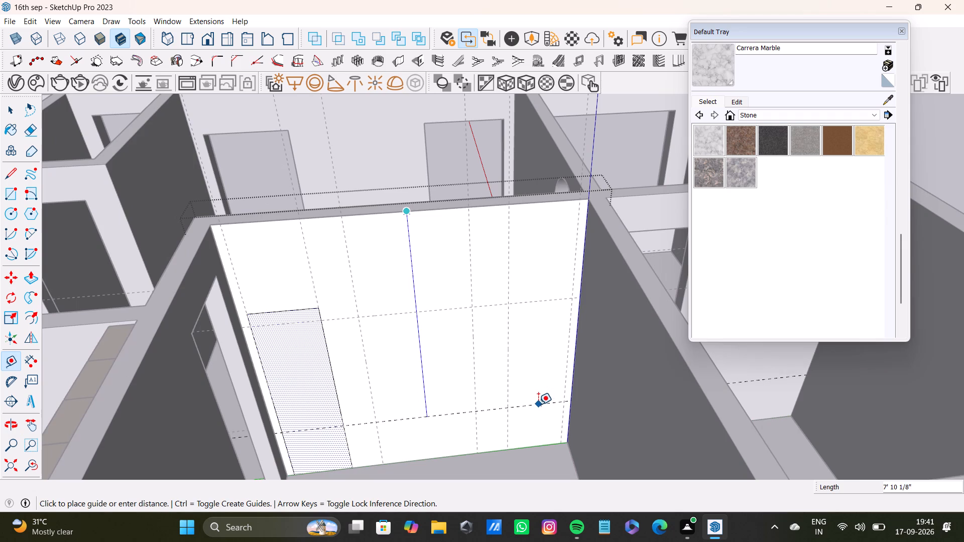
left_click(541, 407)
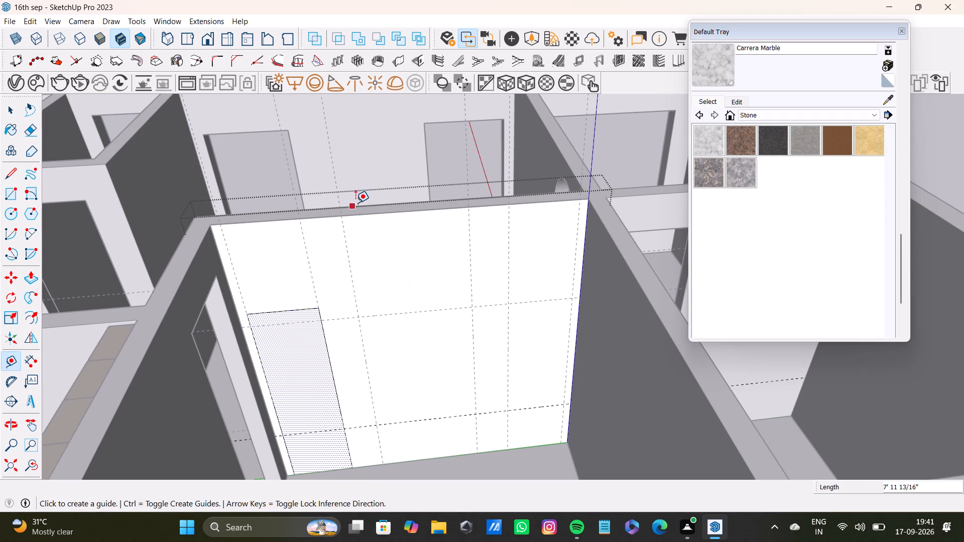
Place another horizontal guide about 2' 3" below the wall's top edge.
left_click(359, 215)
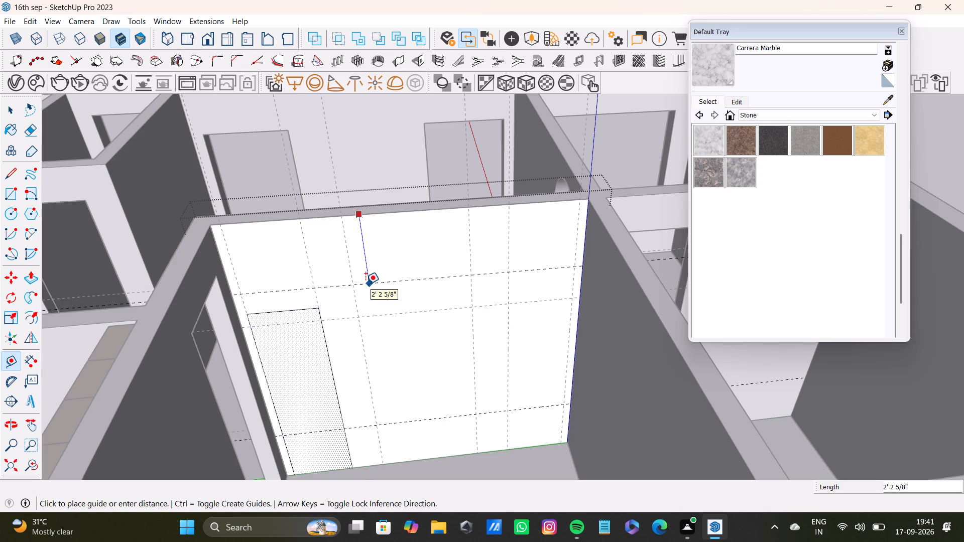
left_click(366, 284)
key("space")
Delete the rectangle's top edge and redraw it as a line on the horizontal guide just below, spanning both side edges.
scroll(276, 319, "up", 4)
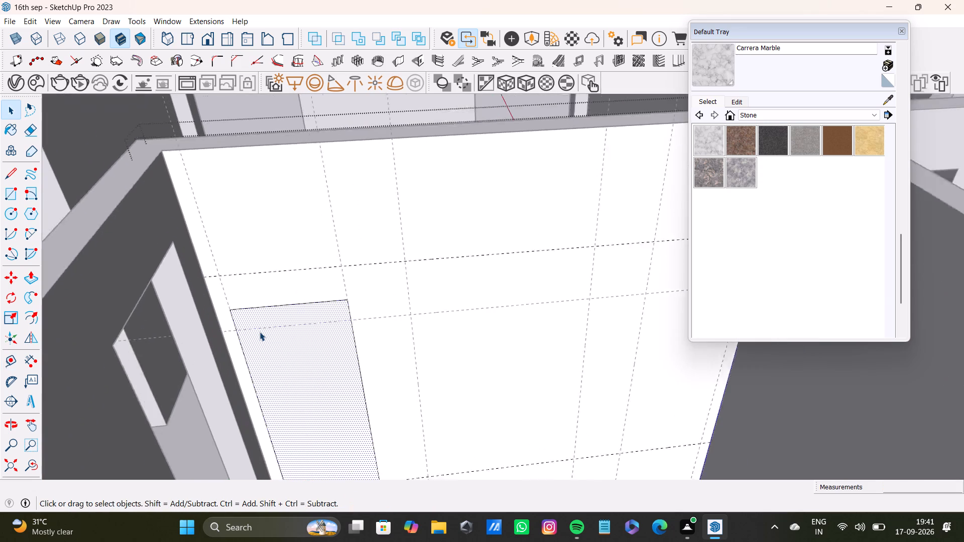
scroll(260, 332, "up", 6)
left_click(294, 291)
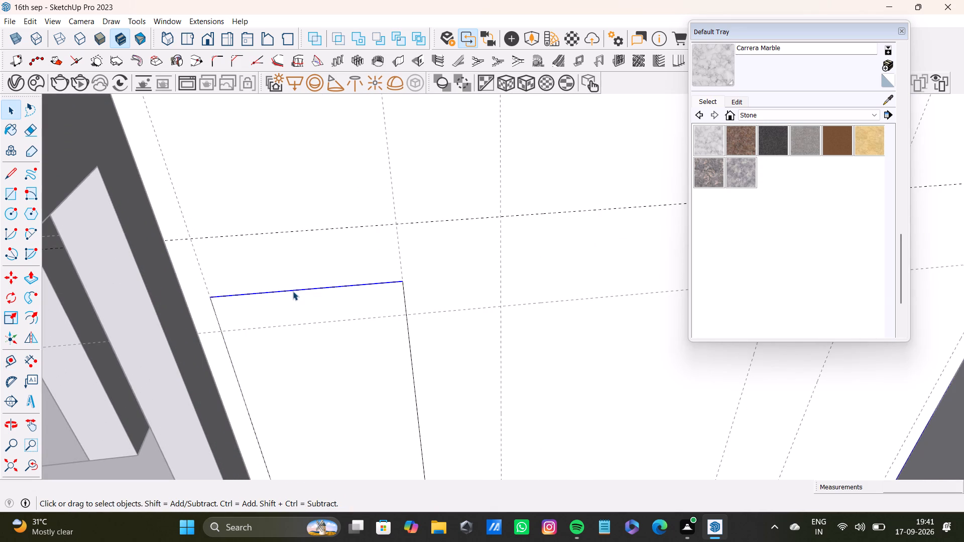
key("Delete")
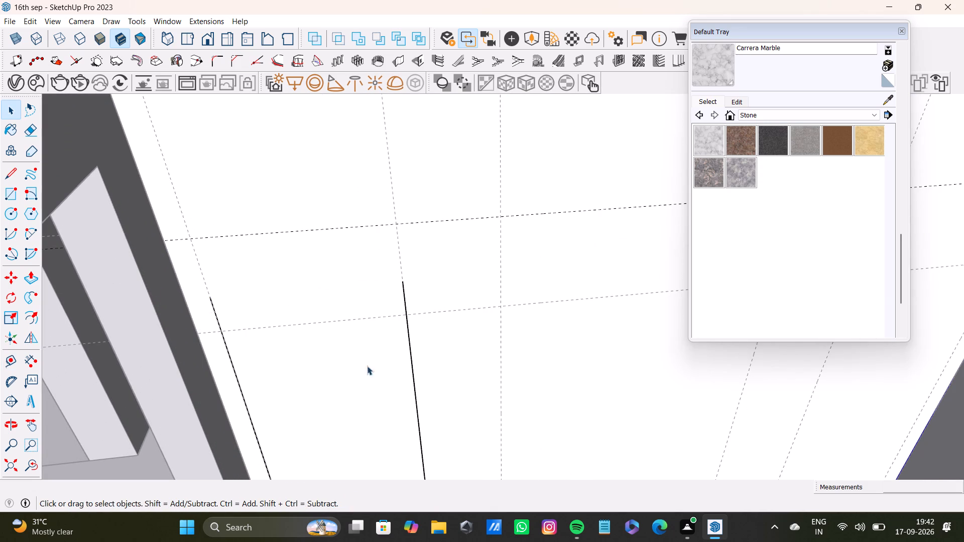
left_click(11, 176)
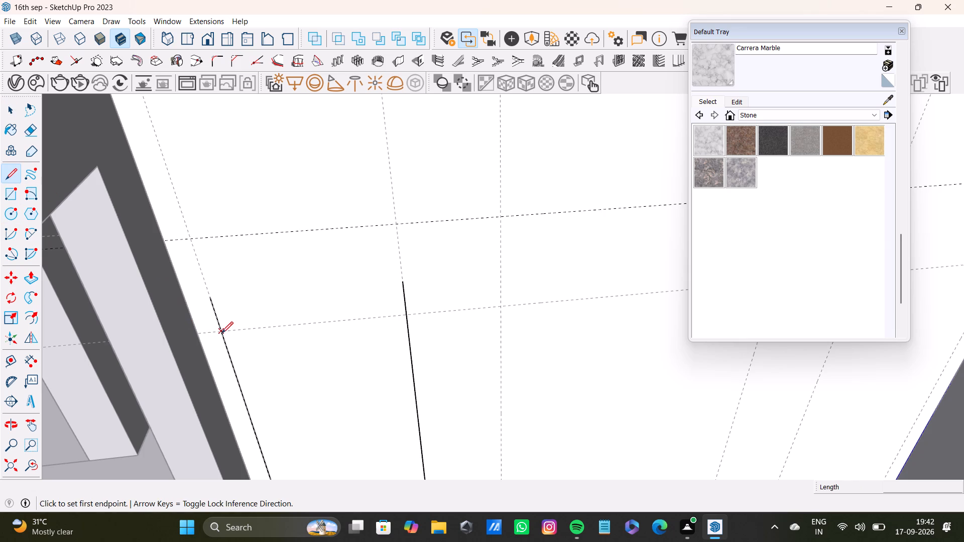
left_click(222, 333)
left_click(409, 316)
key("space")
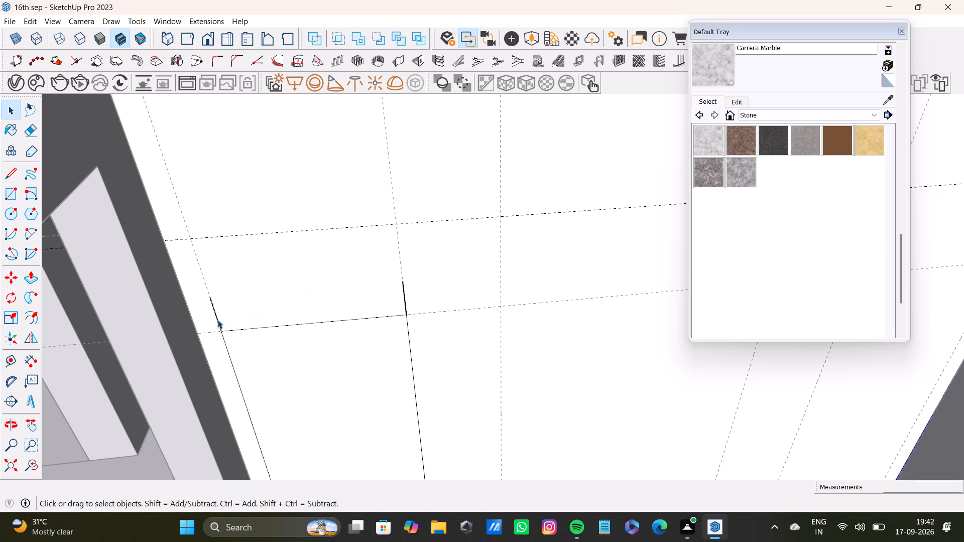
Delete the two leftover side-edge stubs above the redrawn top edge of the doorway-side rectangle.
left_click(217, 320)
key("Pause")
left_click_drag(340, 283, 375, 300)
key("Delete")
left_click(219, 321)
key("Delete")
left_click(404, 309)
key("Delete")
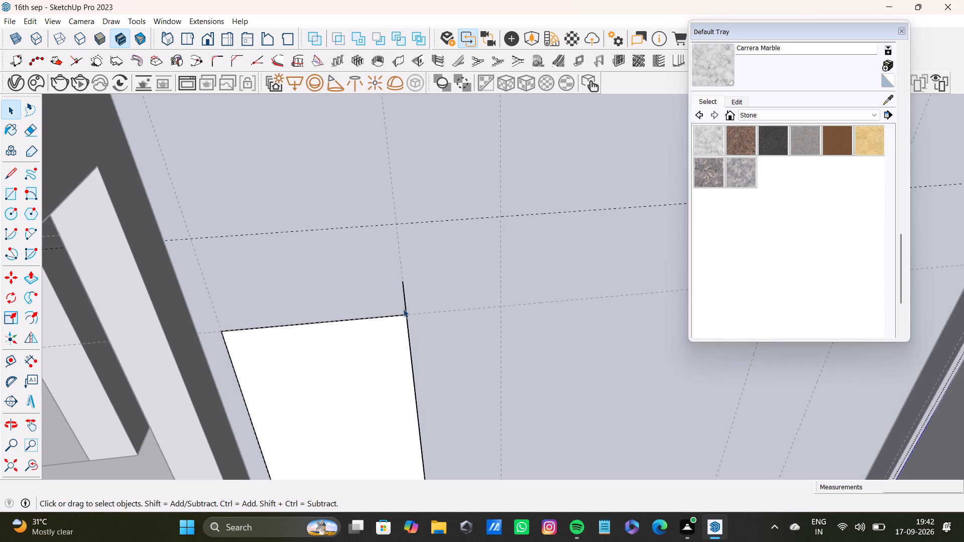
key("ctrl+z")
left_click(408, 308)
left_click(406, 309)
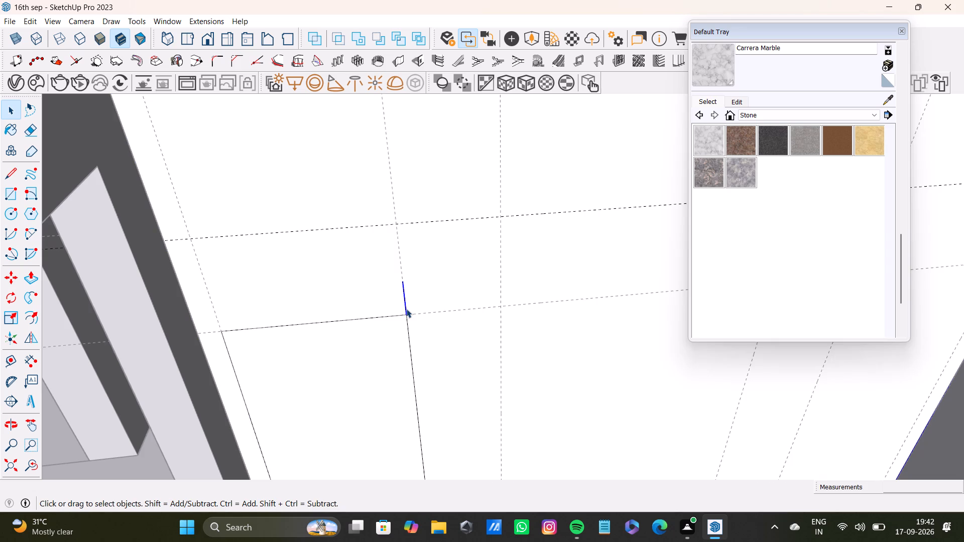
key("Delete")
Draw a rectangle about 5' 9" by 1' 11" between the two guides farthest from the doorway, spanning the upper and lower horizontal guides.
scroll(403, 310, "down", 11)
middle_click_drag(492, 334, 474, 322, "shift")
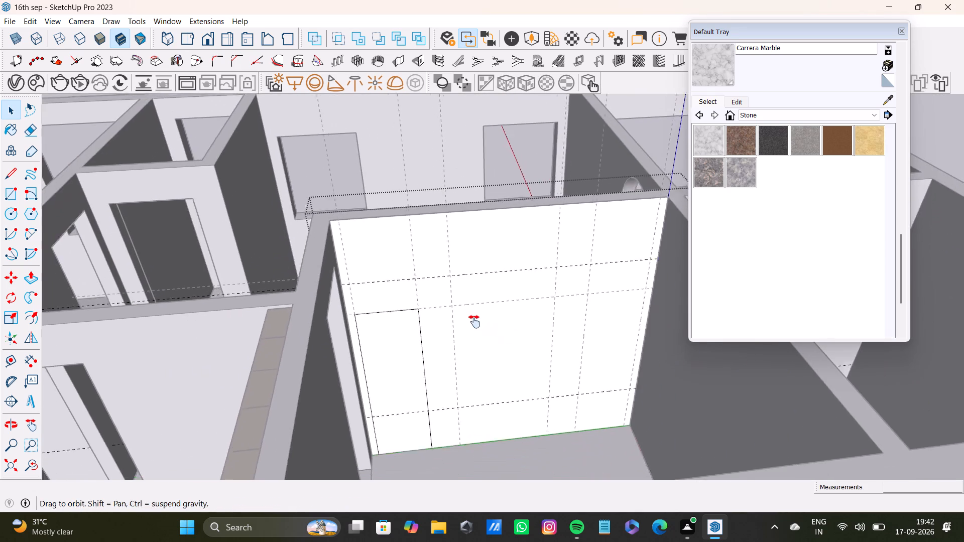
middle_click_drag(474, 322, 459, 317, "shift")
middle_click_drag(472, 336, 461, 322)
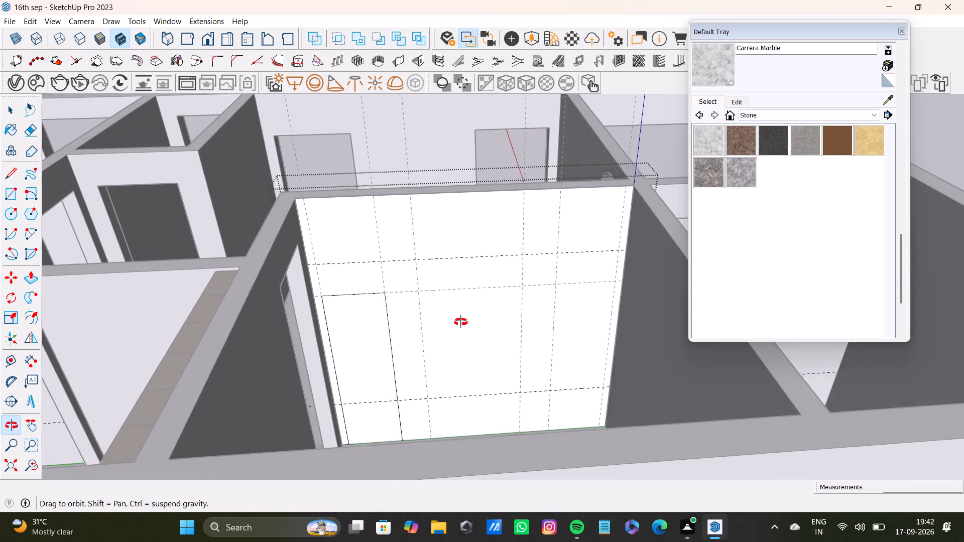
middle_click_drag(461, 322, 447, 329)
left_click(5, 191)
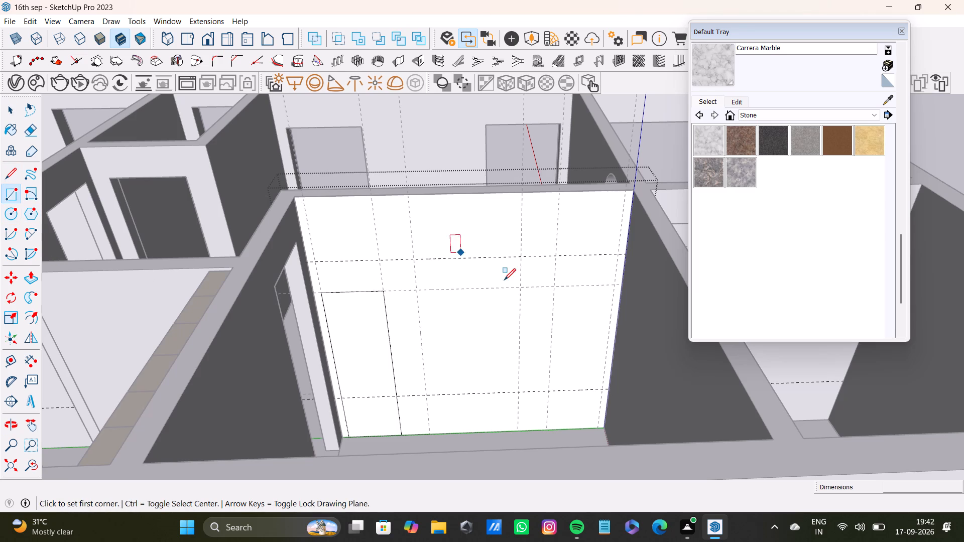
scroll(509, 279, "up", 5)
middle_click_drag(561, 273, 509, 272, "shift")
scroll(511, 275, "up", 1, "shift")
left_click(527, 236)
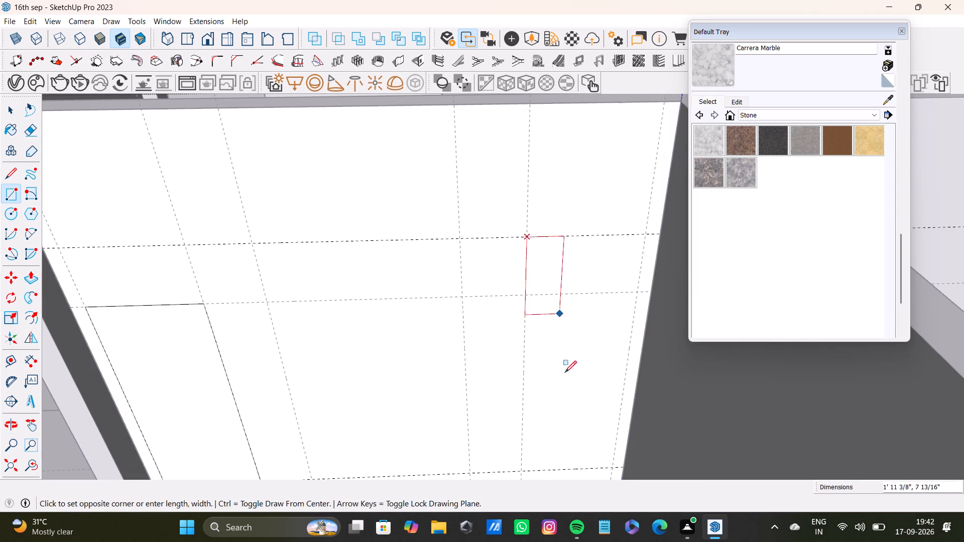
scroll(566, 388, "down", 3)
middle_click_drag(572, 397, 575, 316, "shift")
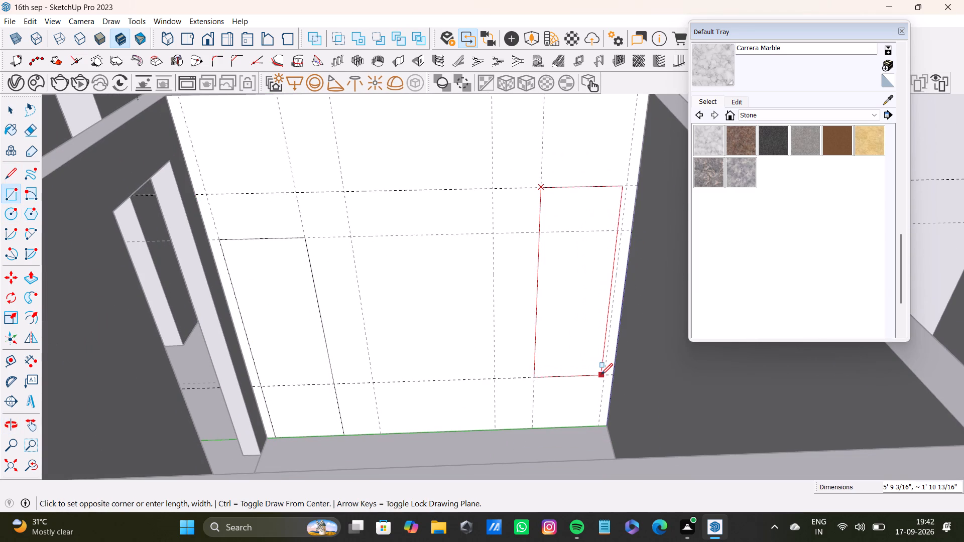
left_click(601, 375)
Draw an arc with a bulge of about 1' above the doorway-side rectangle's top edge, and delete that edge to form an arched outline.
scroll(536, 366, "down", 4)
middle_click_drag(480, 363, 444, 419)
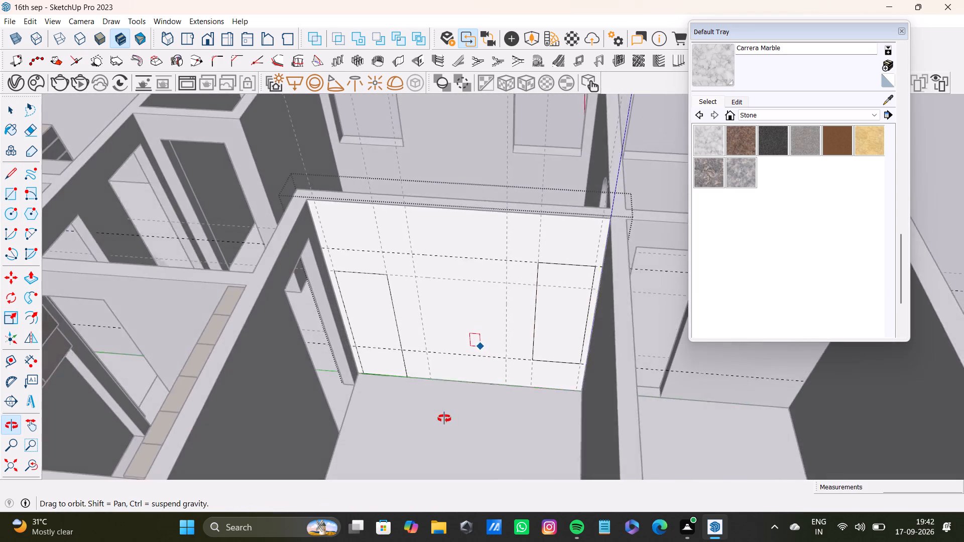
middle_click_drag(444, 419, 454, 382)
key("a")
scroll(308, 323, "up", 2)
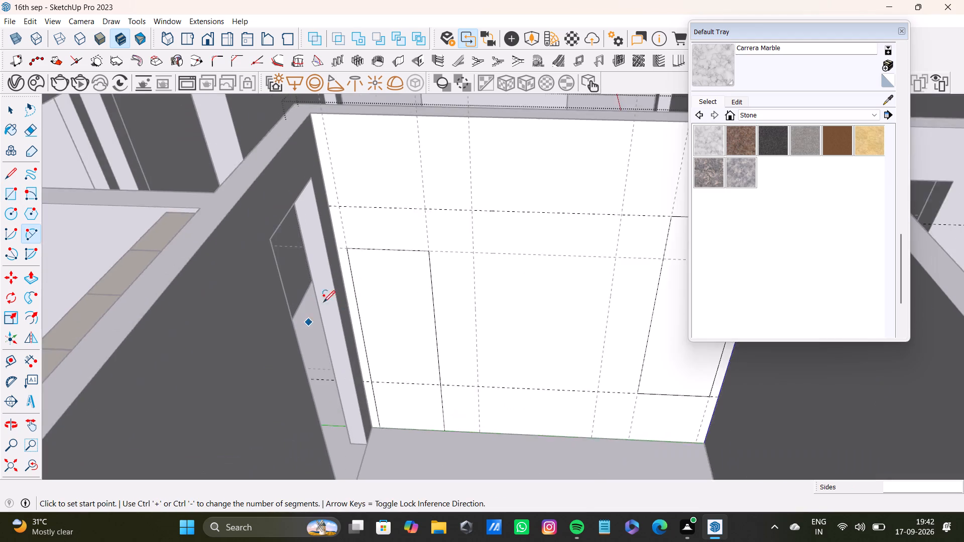
scroll(323, 302, "up", 4)
left_click(352, 231)
left_click(462, 237)
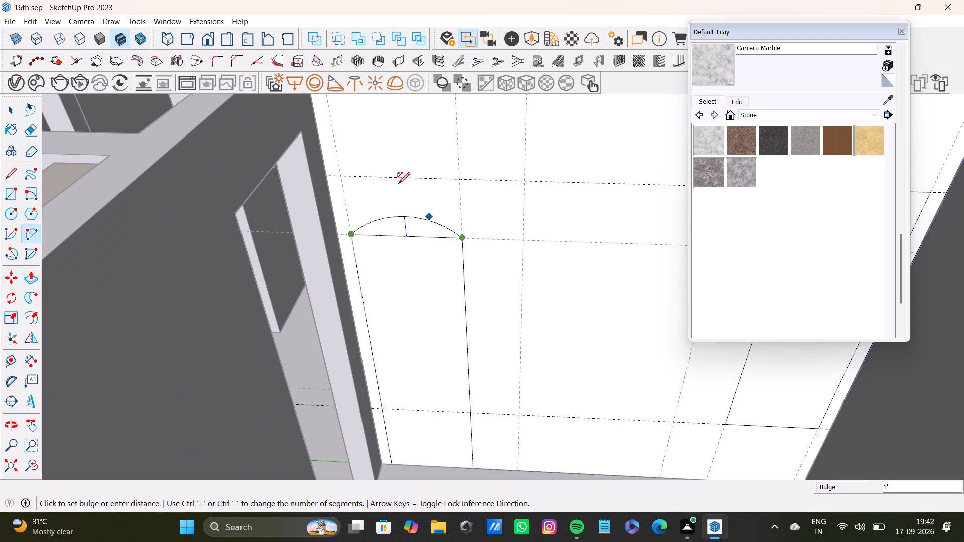
left_click(396, 176)
scroll(397, 275, "down", 4)
middle_click_drag(400, 280, 423, 306)
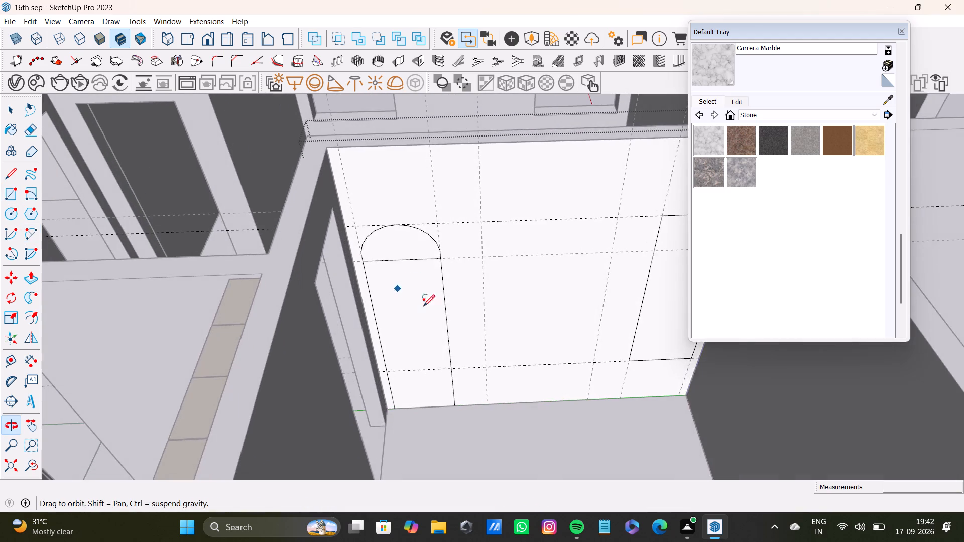
middle_click_drag(423, 306, 426, 312)
key("space")
scroll(402, 268, "up", 3)
left_click(400, 257)
key("Delete")
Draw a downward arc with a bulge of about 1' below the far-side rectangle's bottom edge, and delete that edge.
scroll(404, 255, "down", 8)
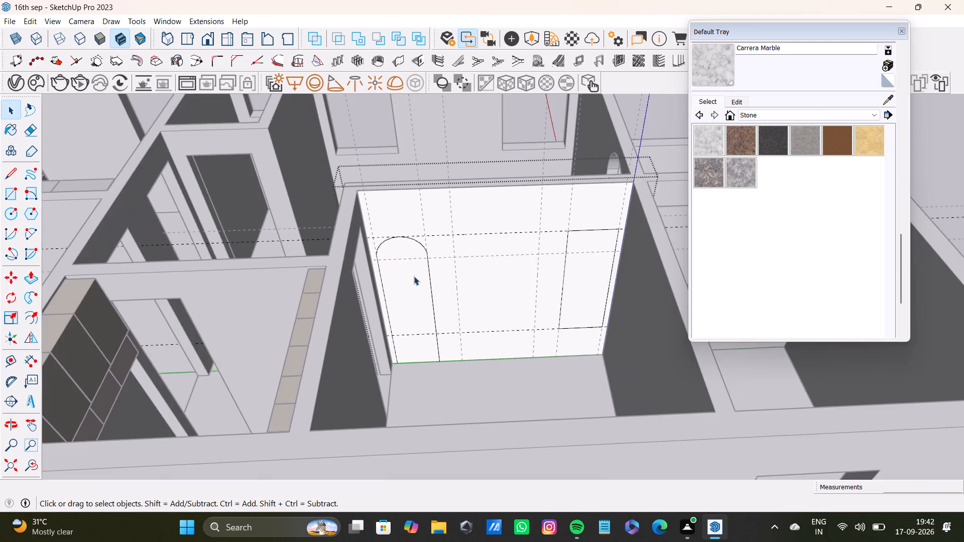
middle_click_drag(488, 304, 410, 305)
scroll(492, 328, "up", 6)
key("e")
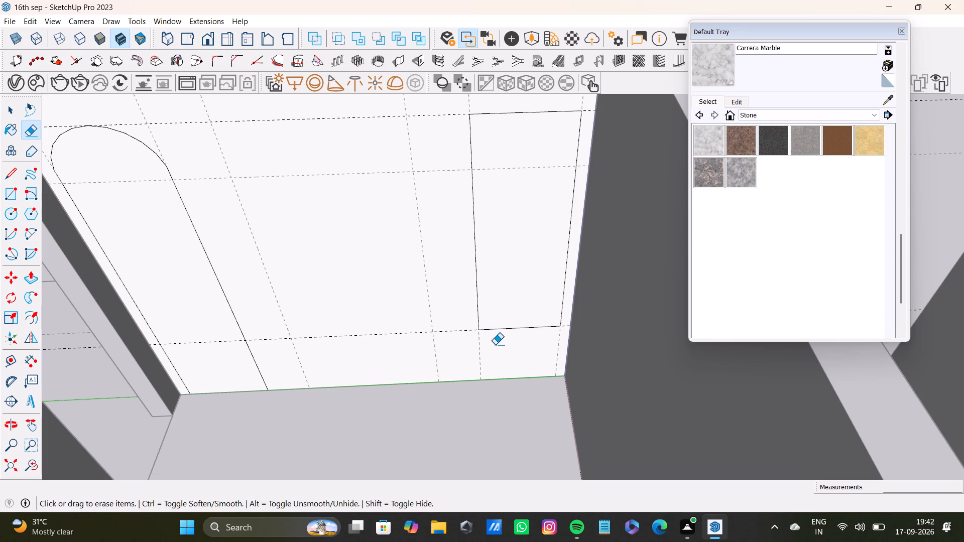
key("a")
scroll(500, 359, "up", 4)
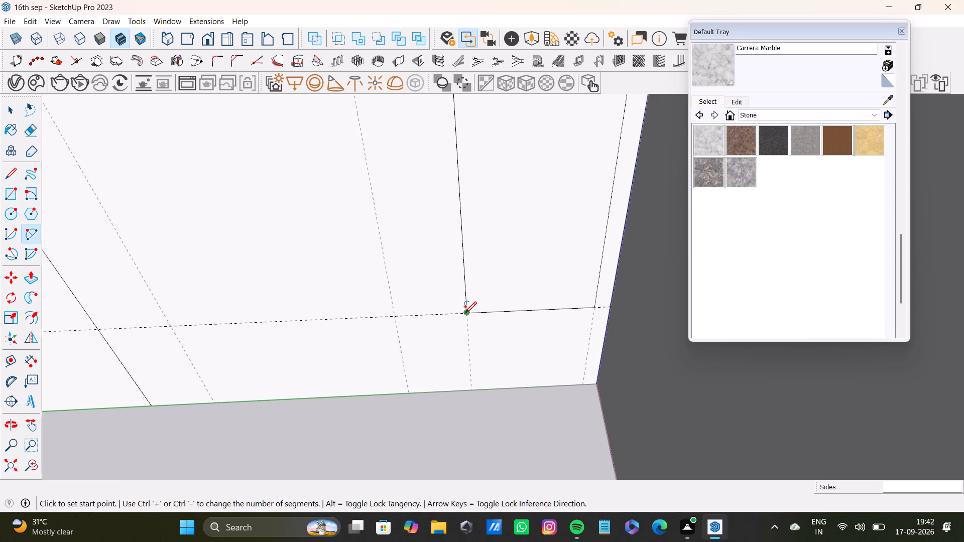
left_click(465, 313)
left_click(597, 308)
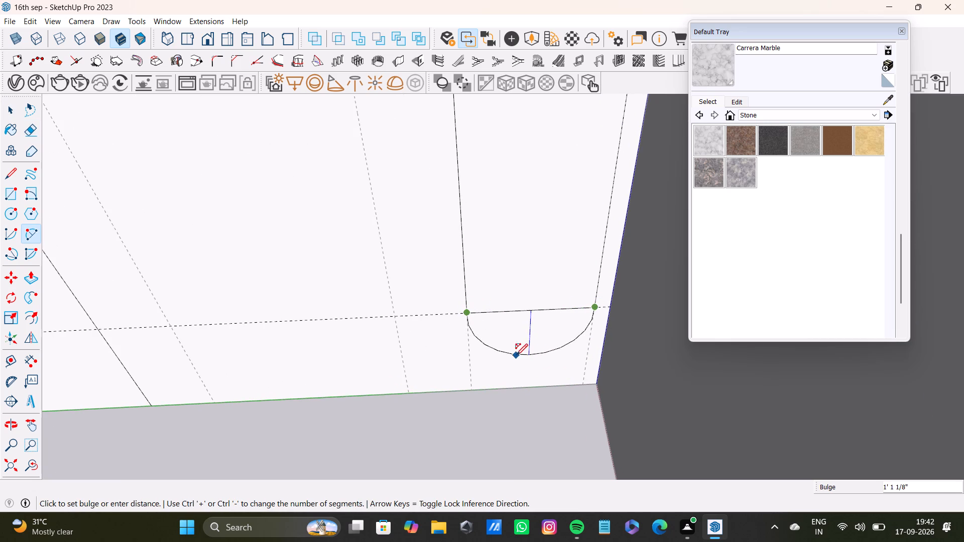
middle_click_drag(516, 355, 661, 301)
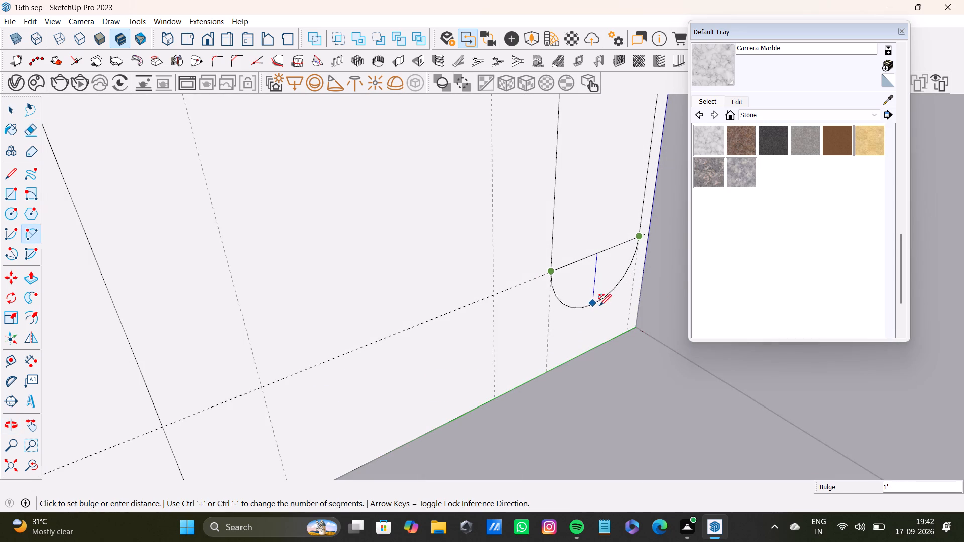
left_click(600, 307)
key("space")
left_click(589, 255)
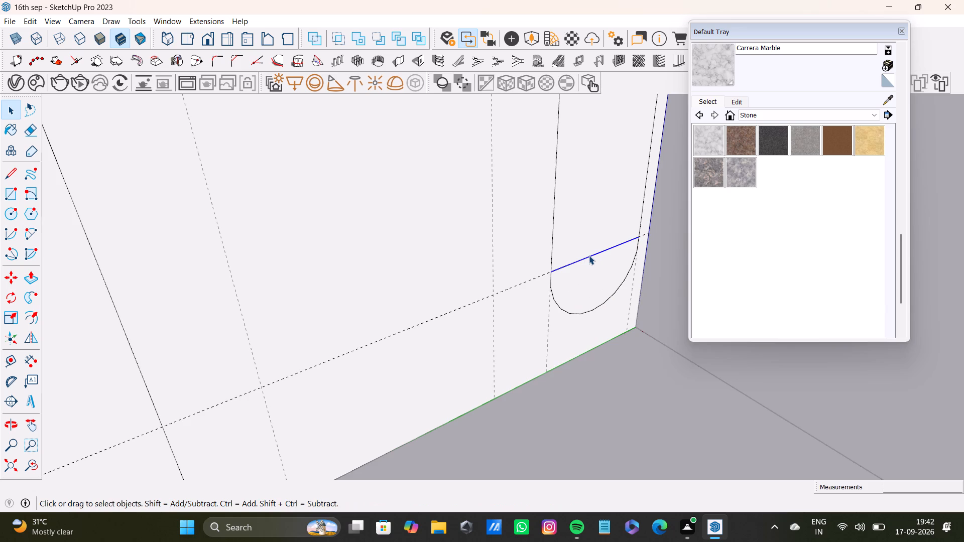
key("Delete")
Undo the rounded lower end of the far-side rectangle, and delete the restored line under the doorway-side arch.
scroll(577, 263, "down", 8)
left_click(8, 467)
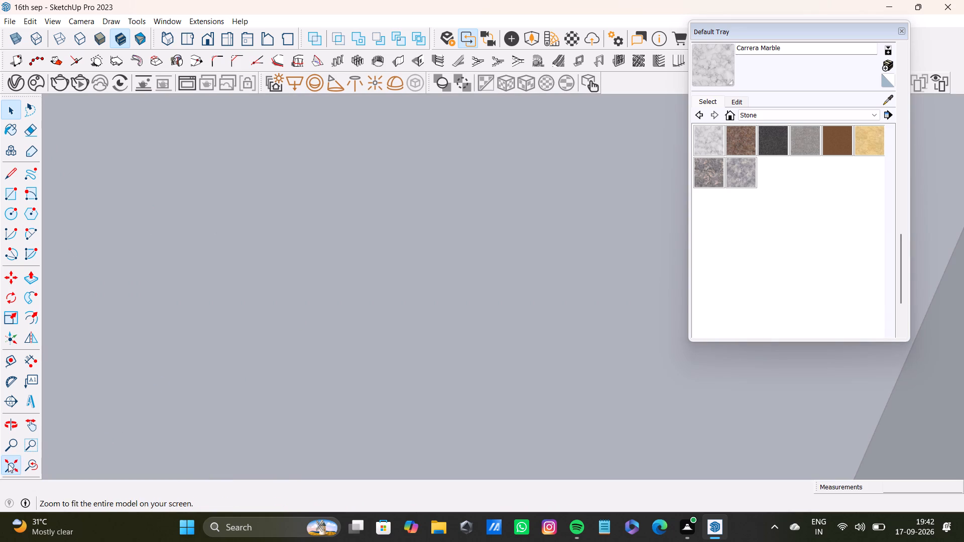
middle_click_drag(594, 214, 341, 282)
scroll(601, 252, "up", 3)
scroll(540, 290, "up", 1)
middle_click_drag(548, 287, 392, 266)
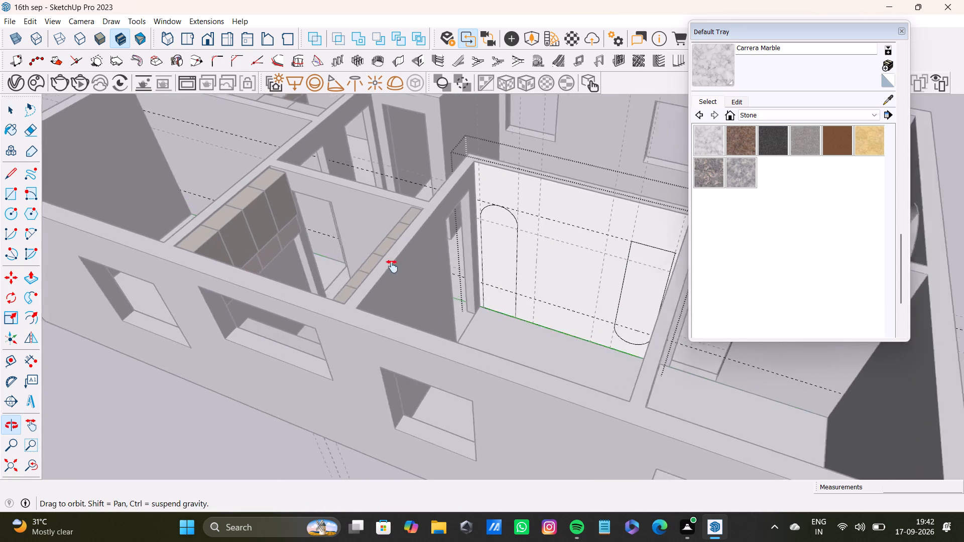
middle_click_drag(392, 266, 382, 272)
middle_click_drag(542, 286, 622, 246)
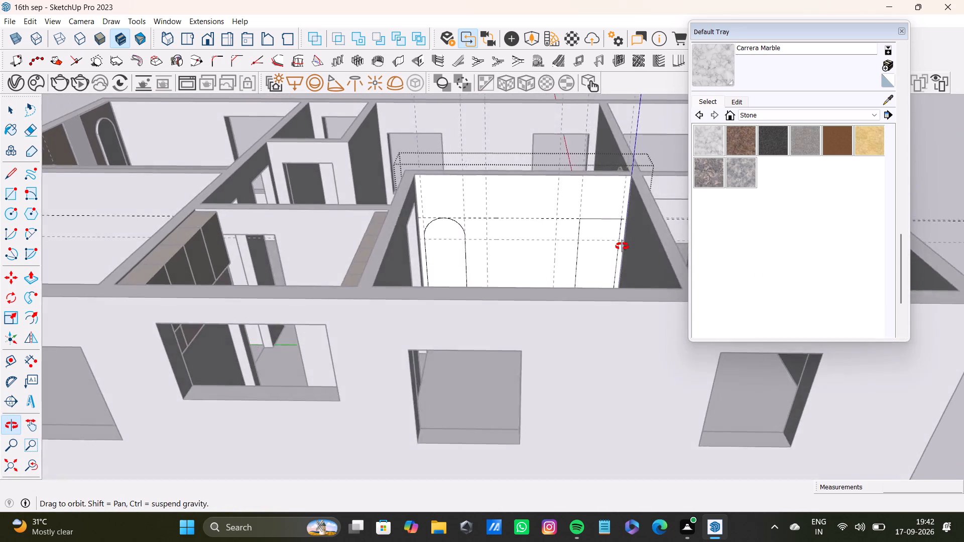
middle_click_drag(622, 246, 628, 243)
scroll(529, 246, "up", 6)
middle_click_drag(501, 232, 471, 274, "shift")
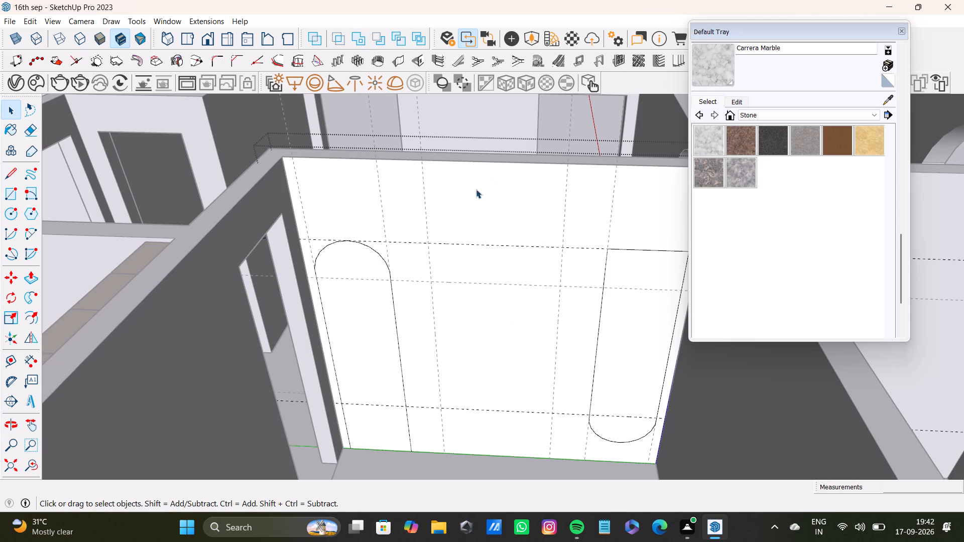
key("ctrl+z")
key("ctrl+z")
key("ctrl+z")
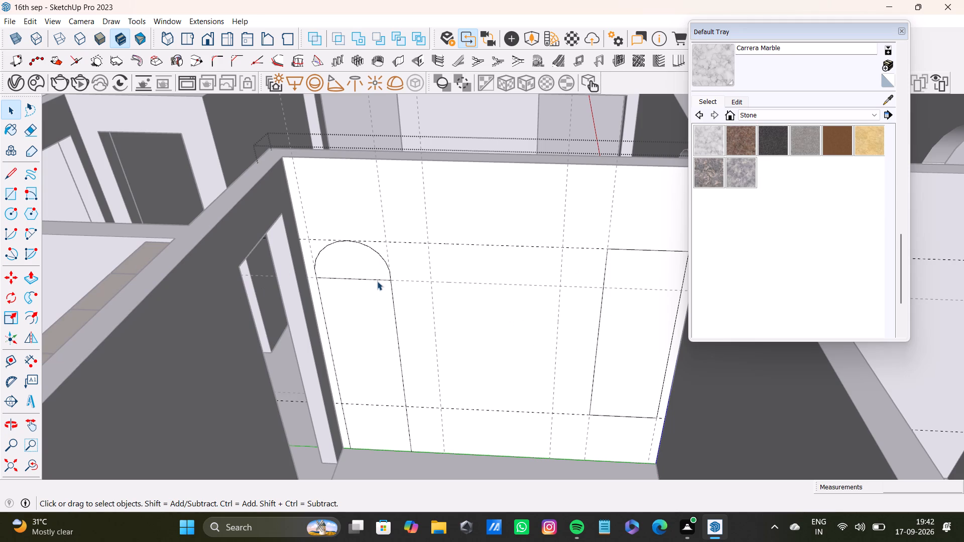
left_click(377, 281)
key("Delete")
Extend both sides of the far-side rectangle up to the wall's top edge with lines along the guides, and delete its old top edge.
scroll(377, 282, "down", 8)
middle_click_drag(422, 284, 330, 308, "shift")
middle_click_drag(329, 313, 367, 329)
scroll(389, 305, "up", 4)
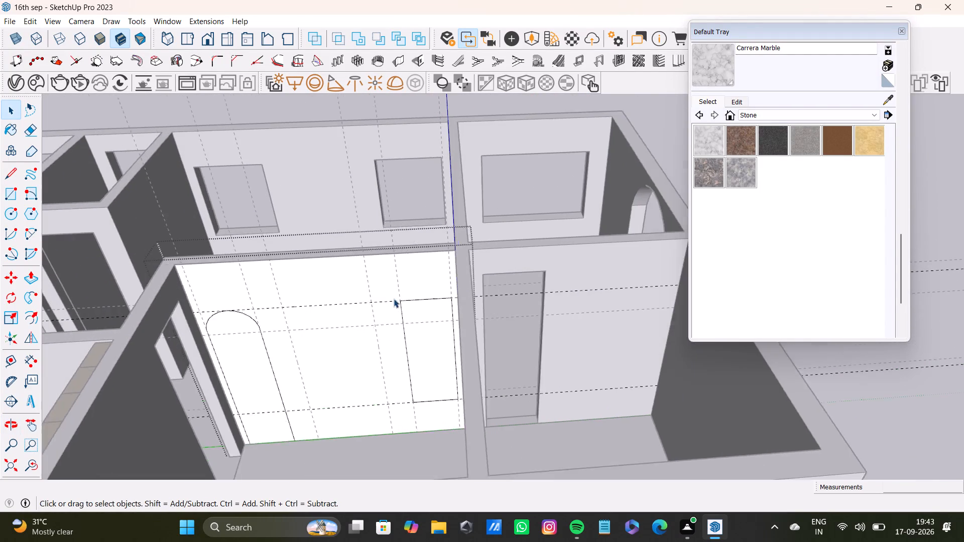
left_click(14, 176)
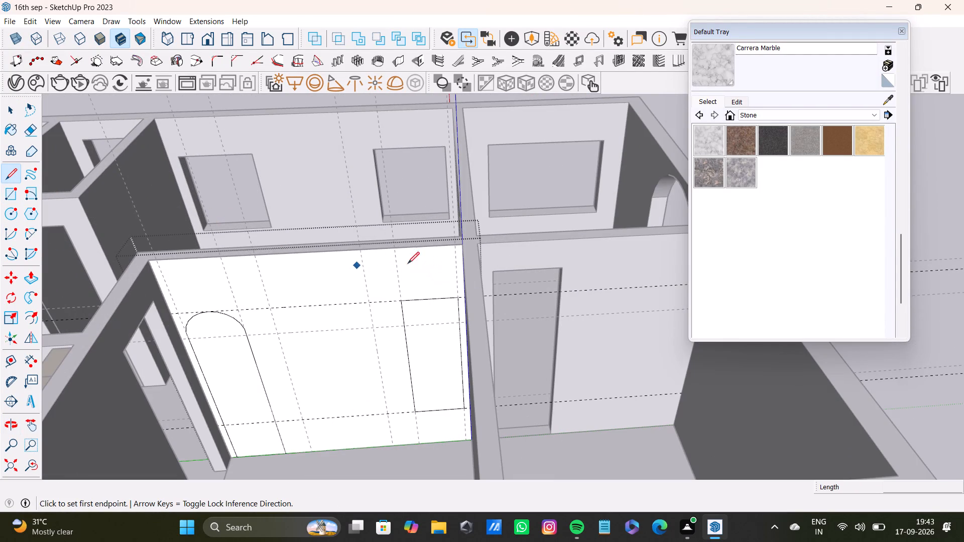
scroll(433, 263, "up", 6)
left_click(380, 225)
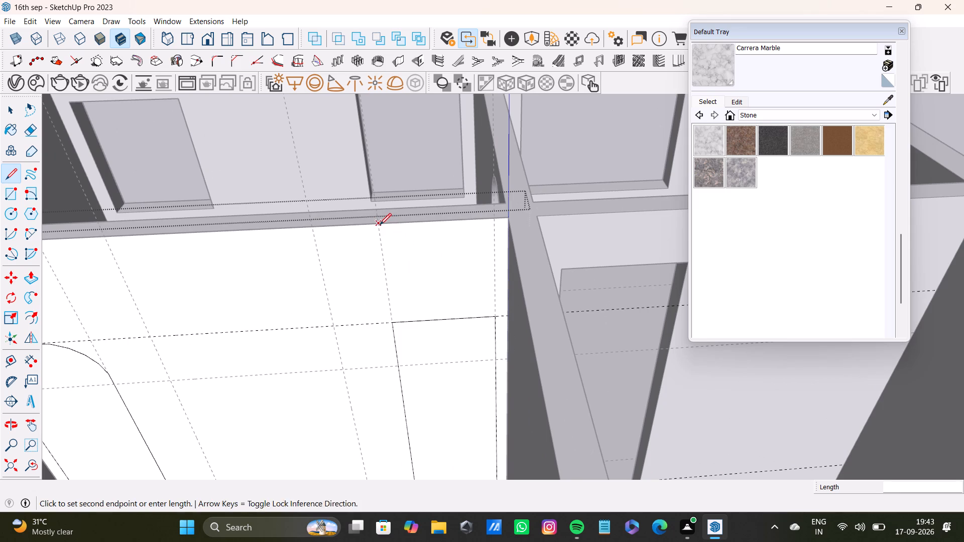
left_click(394, 321)
left_click(495, 216)
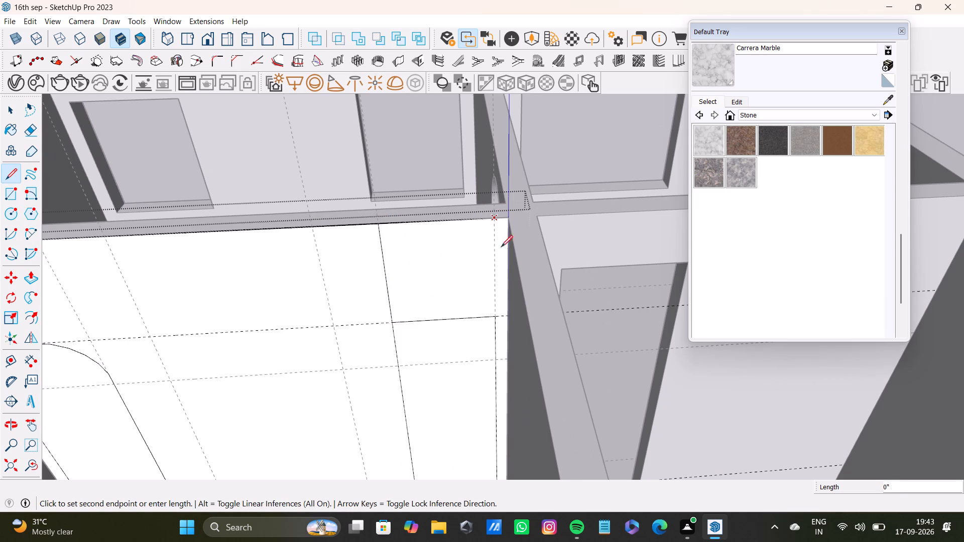
left_click(496, 317)
key("space")
left_click(478, 318)
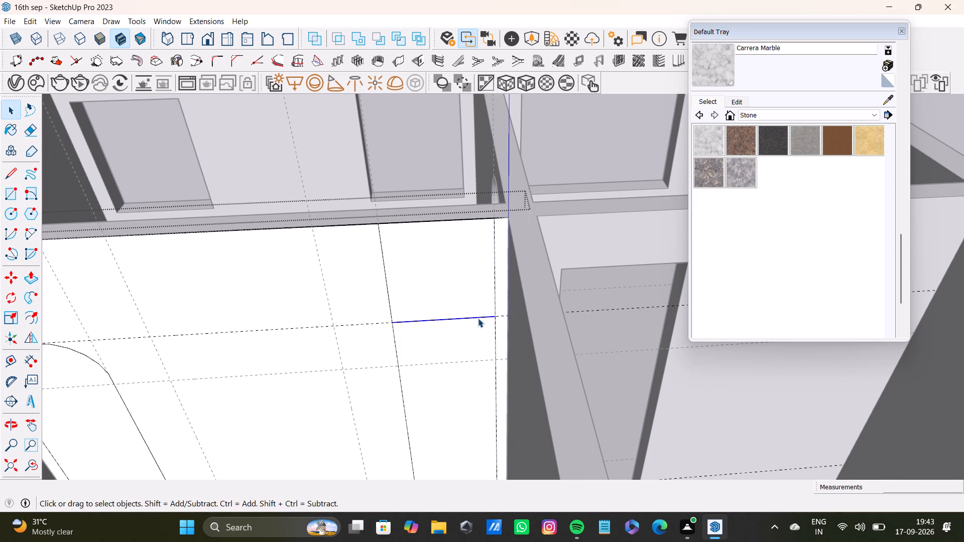
key("Delete")
Check the length of the arched outline's inner straight side with a trial line from the arch's end down to the floor.
scroll(478, 314, "down", 7)
middle_click_drag(477, 345, 485, 305, "shift")
scroll(316, 343, "up", 3)
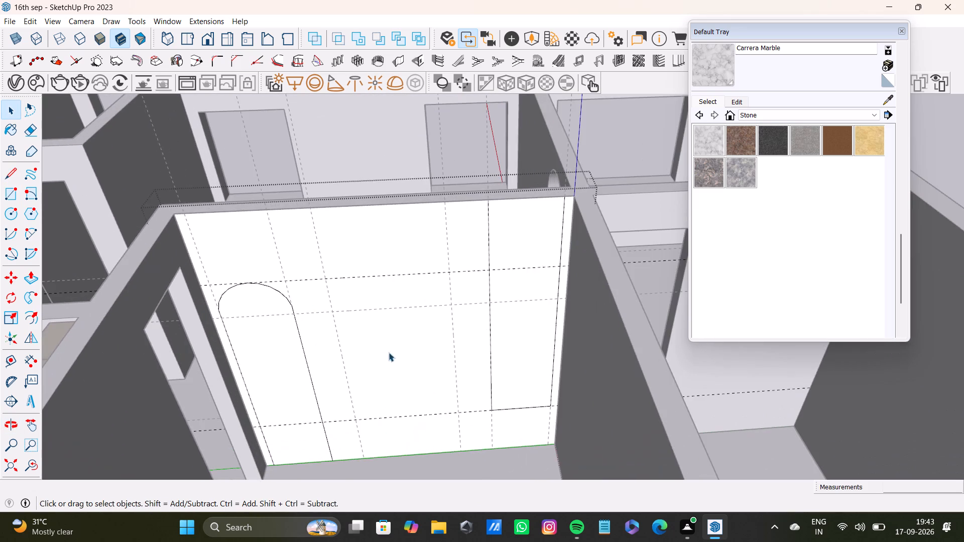
scroll(397, 354, "down", 4)
middle_click_drag(551, 394, 560, 411)
middle_click_drag(537, 358, 540, 357)
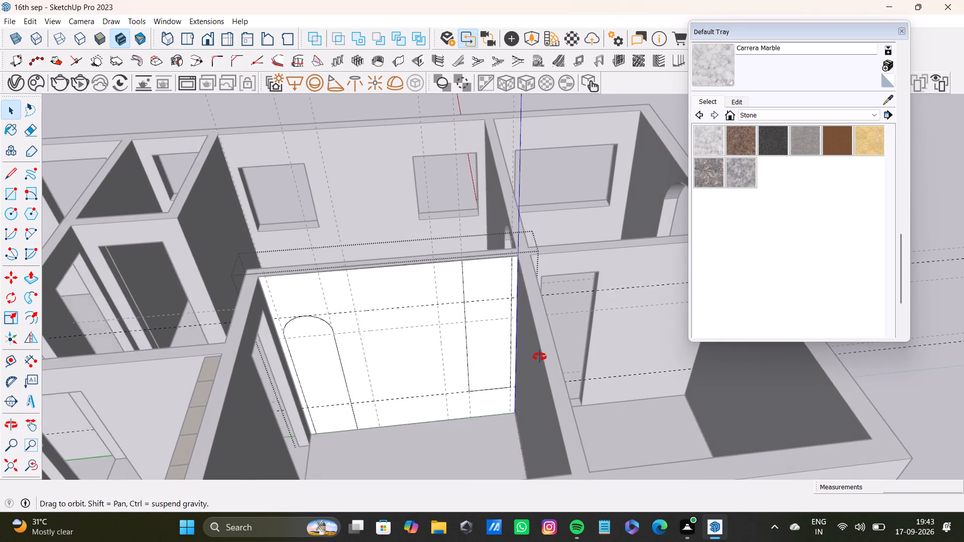
middle_click_drag(540, 357, 539, 350)
left_click(13, 174)
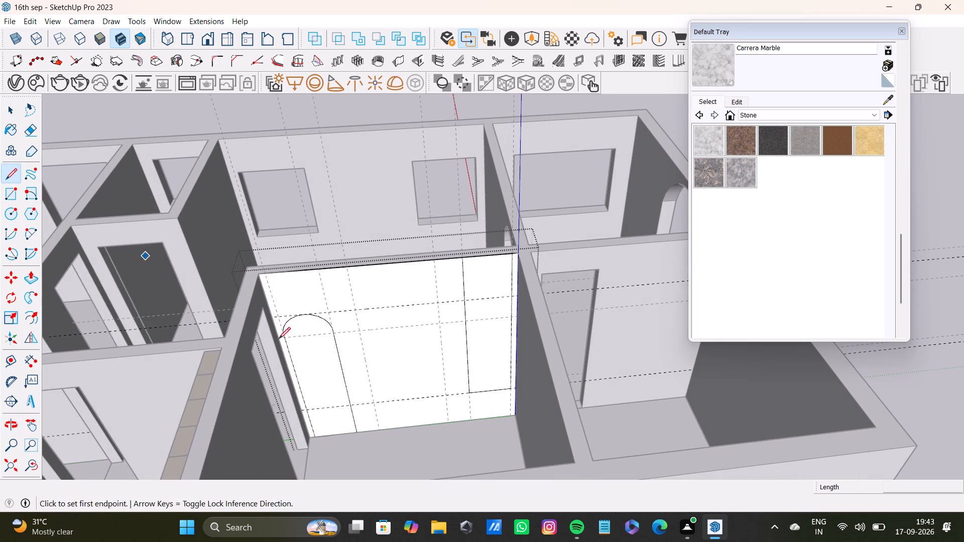
scroll(281, 363, "up", 10)
left_click(353, 291)
scroll(381, 463, "down", 4)
middle_click_drag(394, 471, 394, 463, "shift")
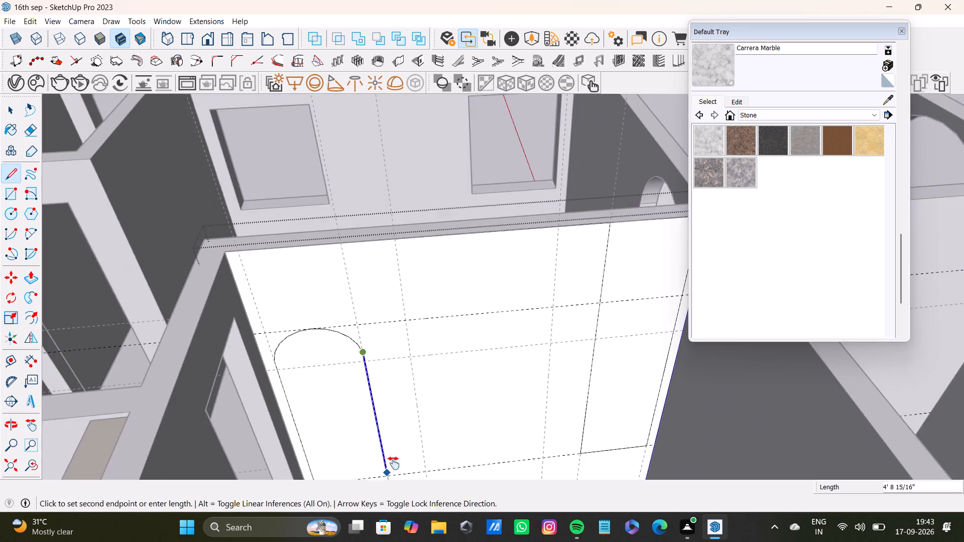
middle_click_drag(394, 463, 370, 384, "shift")
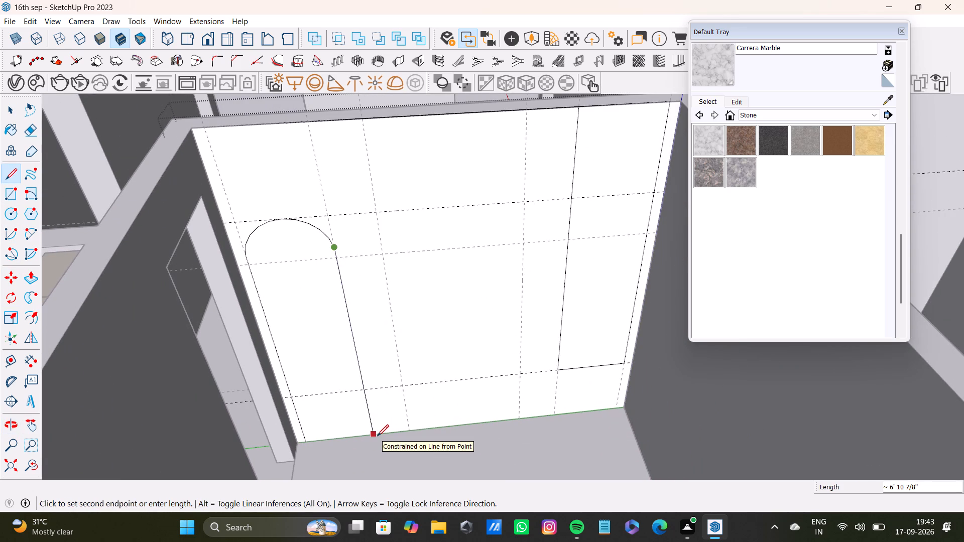
key("space")
Draw a line about 6' 4" long from the wall's top edge down along the hanging panel's doorway-facing side.
middle_click_drag(506, 314, 463, 378, "shift")
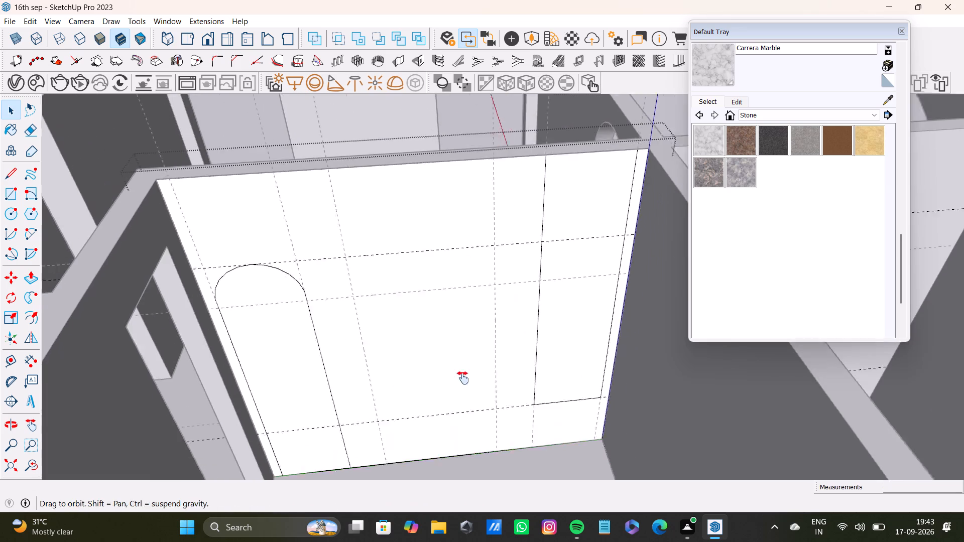
middle_click_drag(463, 378, 457, 378, "shift")
left_click(13, 177)
scroll(435, 187, "up", 3)
left_click(546, 185)
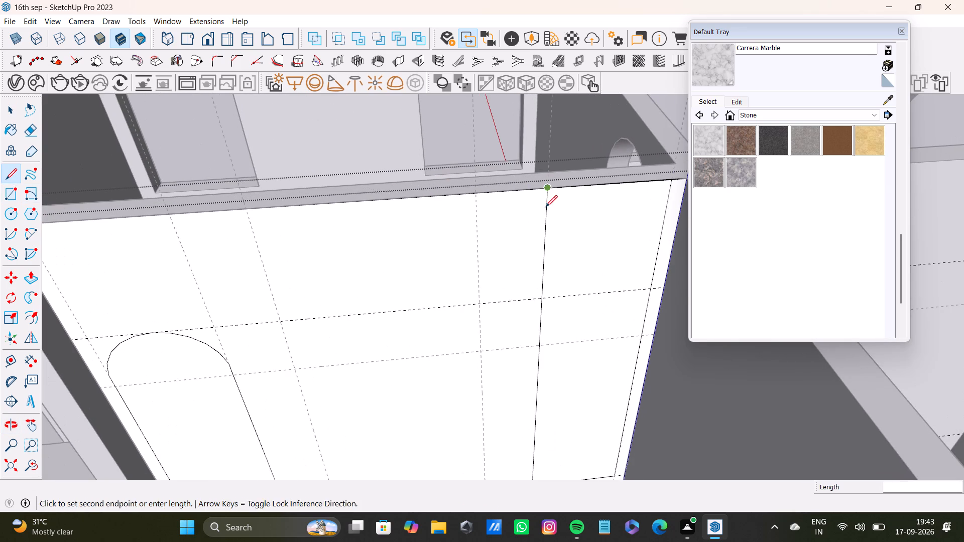
left_click(537, 443)
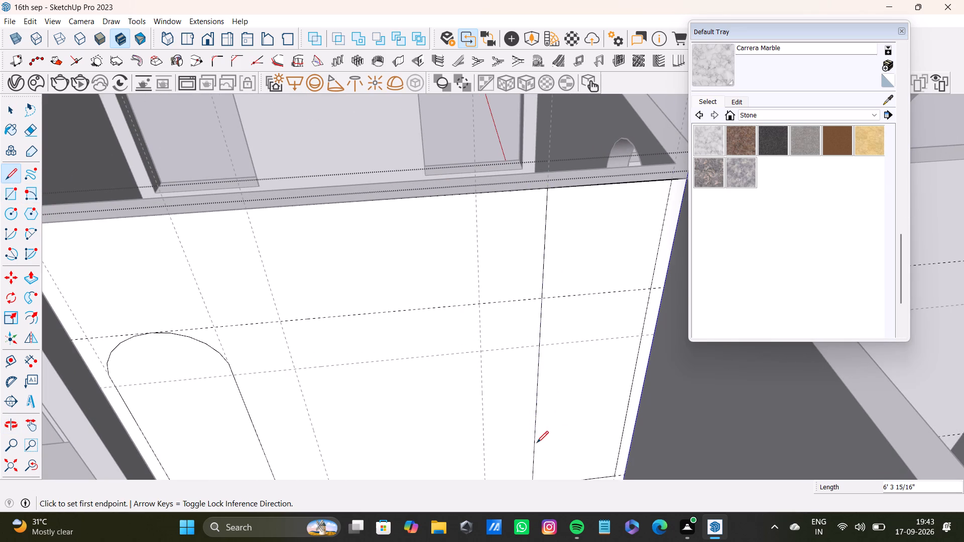
scroll(537, 442, "down", 5)
middle_click_drag(548, 437, 518, 405)
scroll(521, 464, "up", 3)
middle_click_drag(518, 448, 521, 382, "shift")
scroll(528, 227, "down", 3)
middle_click_drag(526, 229, 540, 235)
key("space")
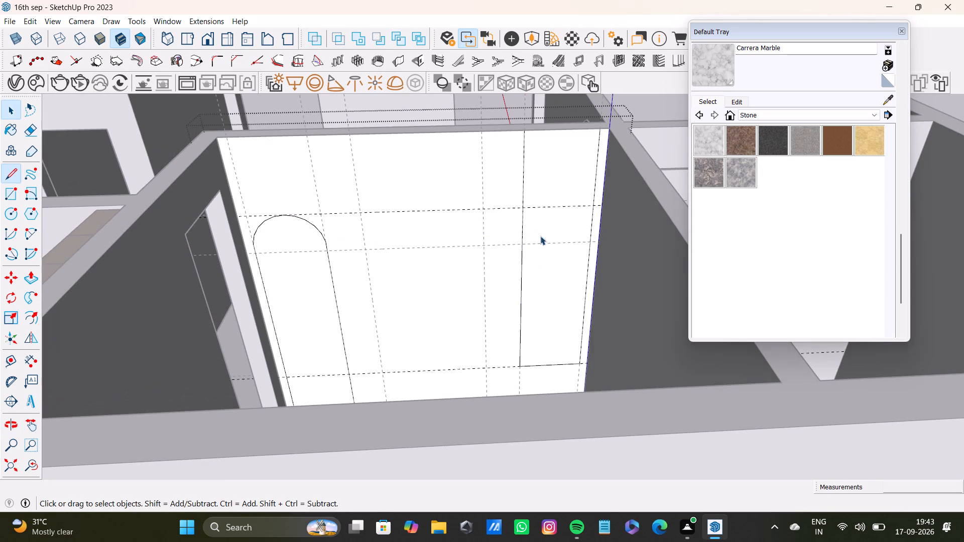
Place a horizontal guide parallel to the wall's top edge, crossing the hanging panel a little above its bottom edge.
key("t")
middle_click_drag(528, 196, 534, 300)
left_click(545, 241)
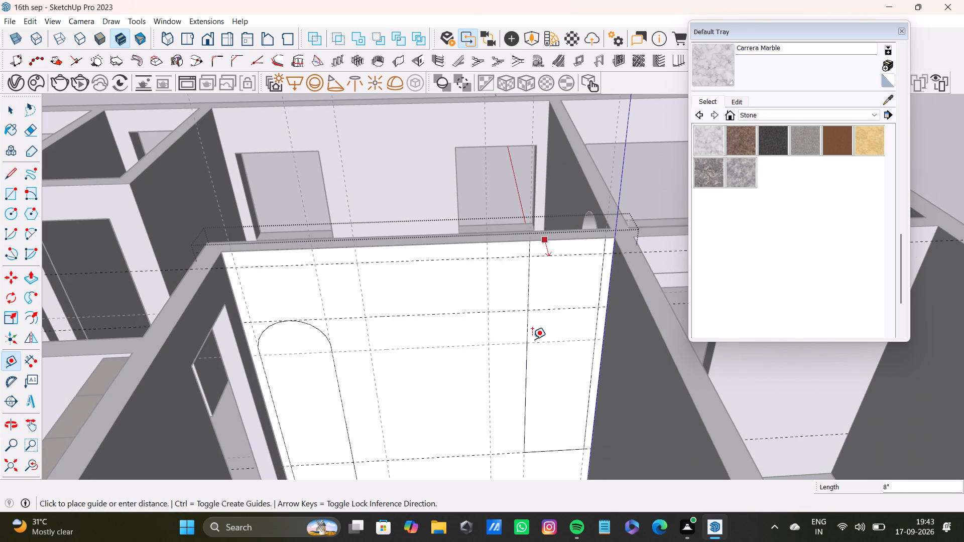
left_click(527, 417)
key("space")
Measure the arched outline's inner straight side from the arch's end down to the floor.
scroll(465, 432, "down", 4)
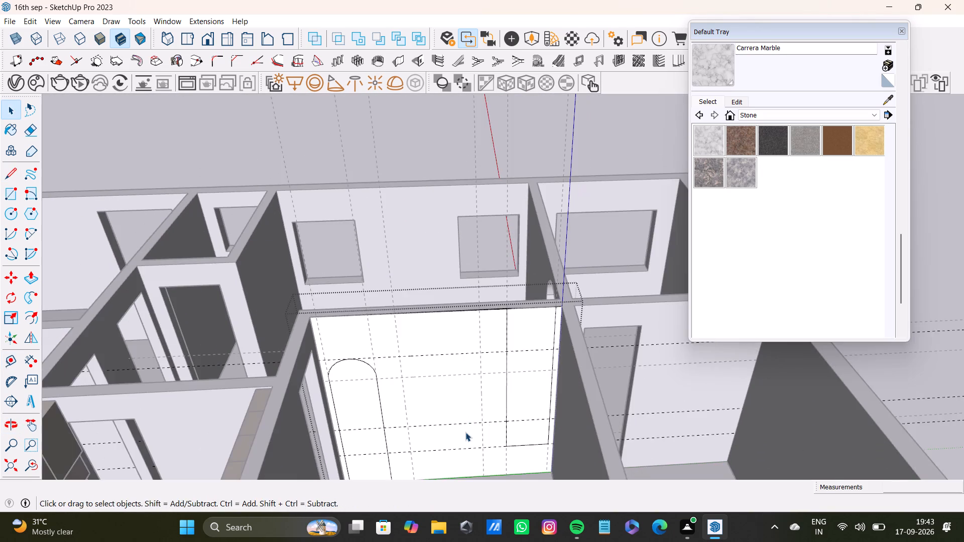
middle_click_drag(465, 432, 502, 360)
scroll(422, 343, "up", 4)
key("t")
scroll(412, 287, "up", 2)
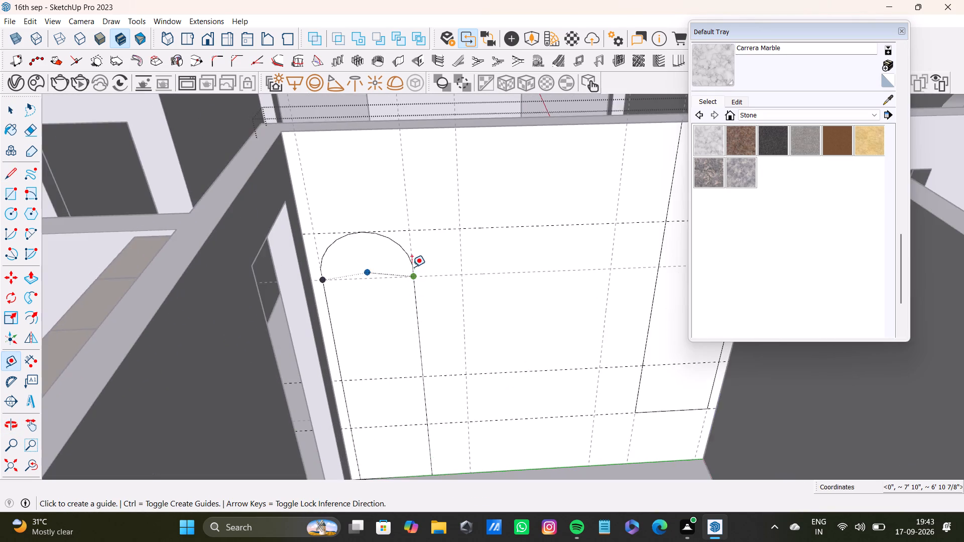
scroll(412, 267, "up", 2)
left_click(413, 265)
scroll(416, 389, "down", 4)
middle_click_drag(419, 426, 419, 341, "shift")
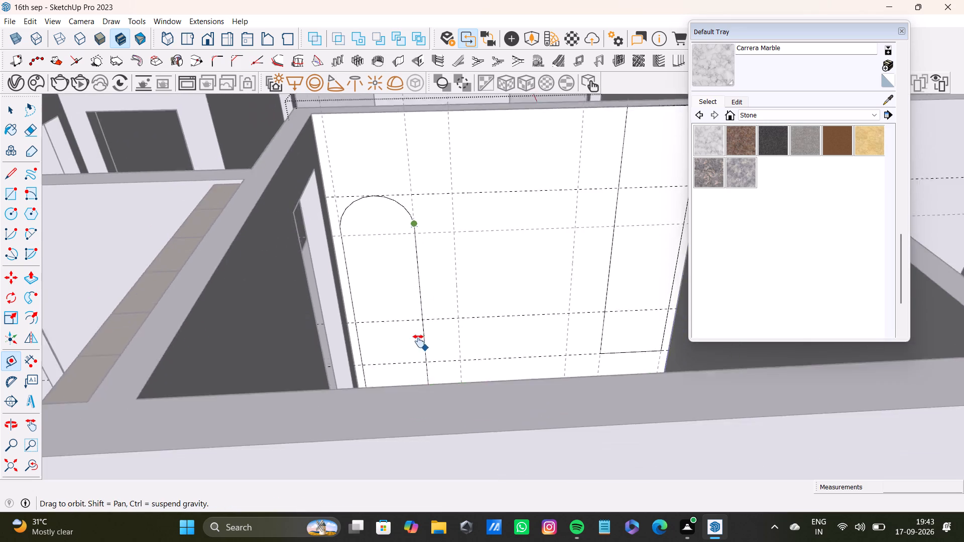
middle_click_drag(419, 341, 409, 388, "shift")
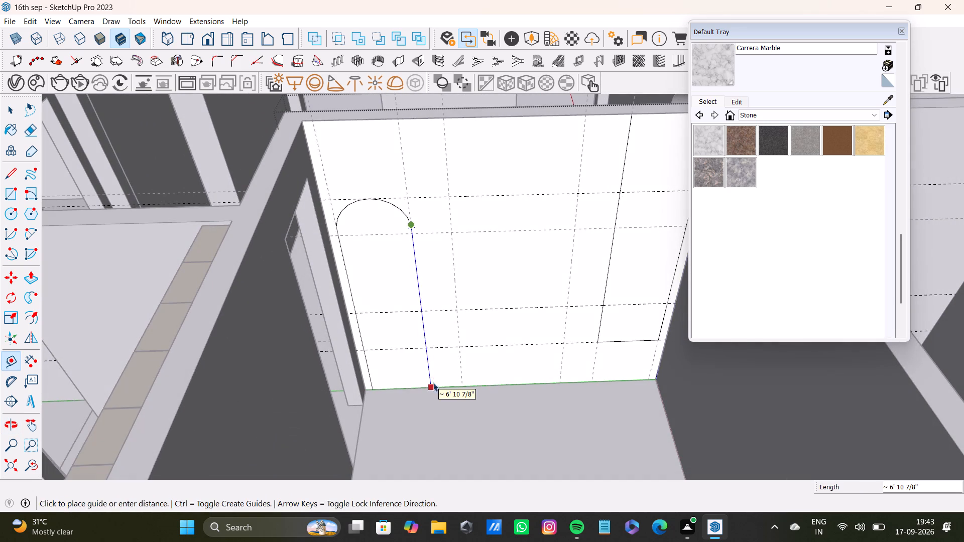
key("space")
Draw a 2' line across the hanging panel along the new horizontal guide, joining its two sides.
scroll(440, 375, "down", 4)
middle_click_drag(568, 347, 532, 365, "shift")
scroll(517, 341, "up", 7)
middle_click_drag(586, 404, 626, 370)
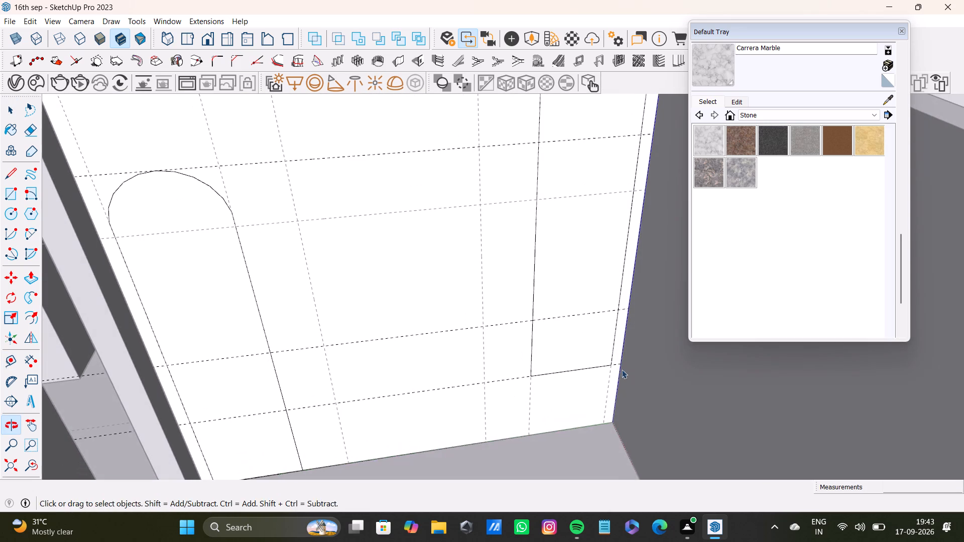
key("l")
scroll(559, 348, "up", 6)
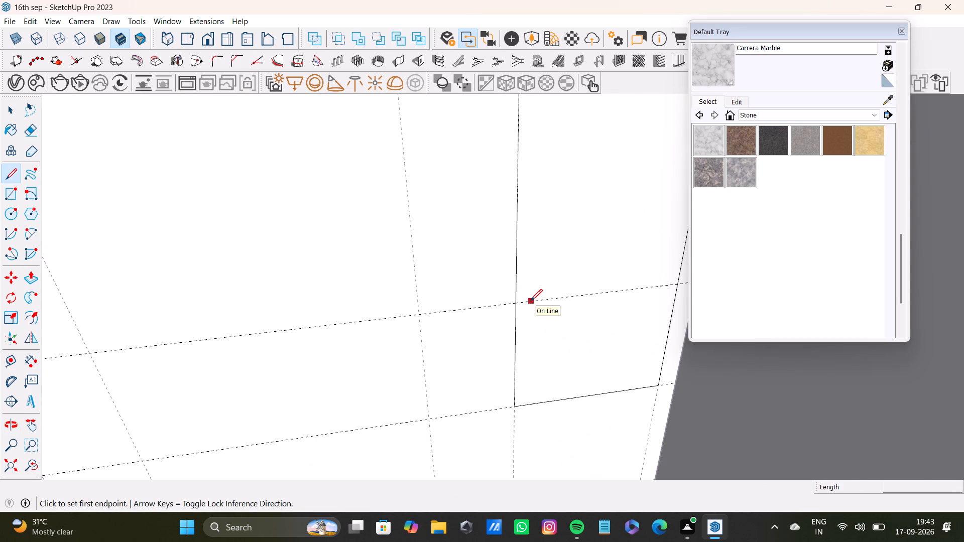
left_click_drag(515, 304, 551, 303)
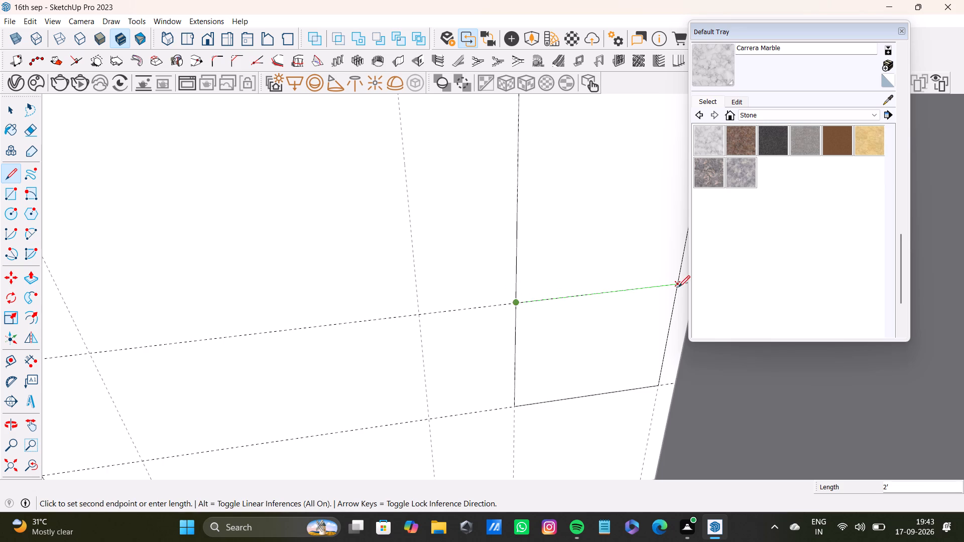
left_click(679, 287)
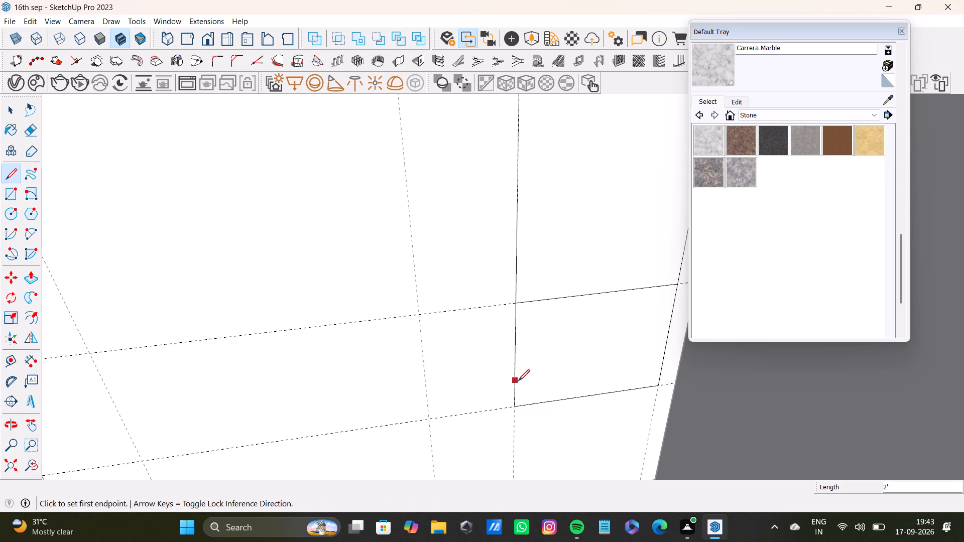
Delete the side segments and old bottom edge of the hanging panel below the new line, keeping the wall face intact.
key("space")
left_click(516, 382)
key("Delete")
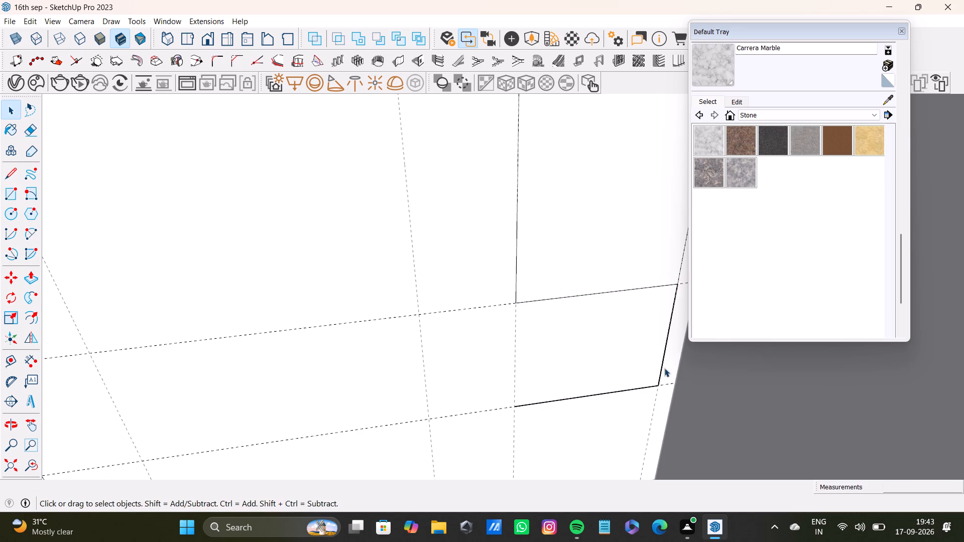
left_click(659, 377)
key("Delete")
left_click(644, 390)
key("Delete")
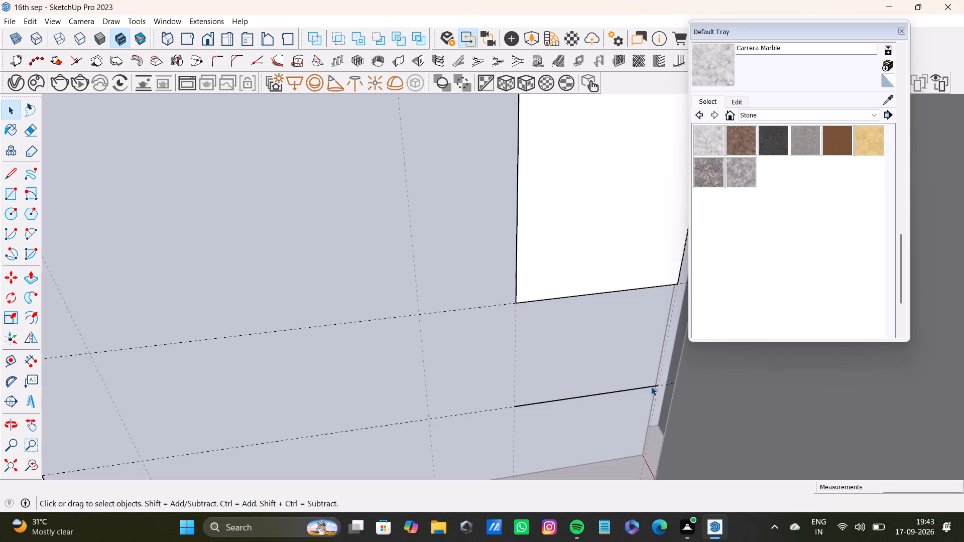
key("ctrl+z")
left_click(643, 389)
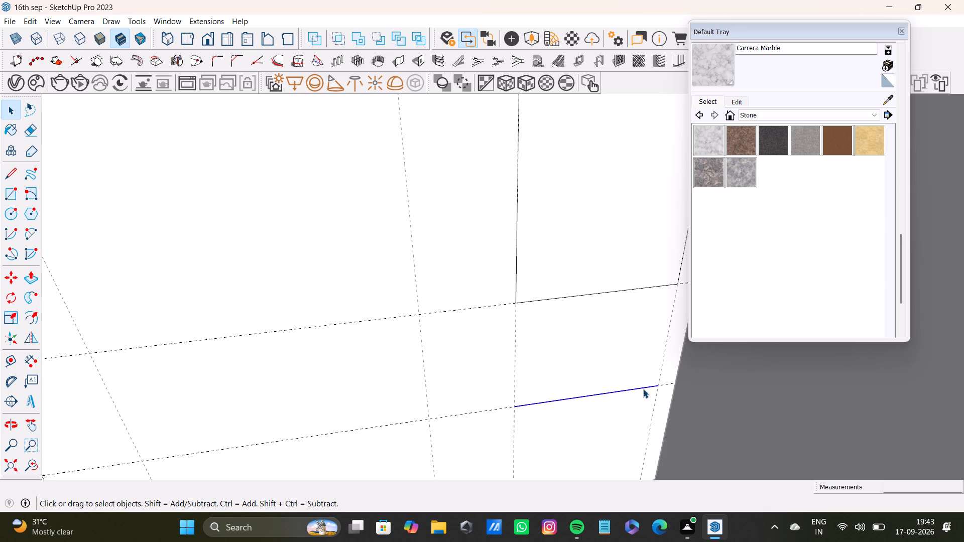
key("Delete")
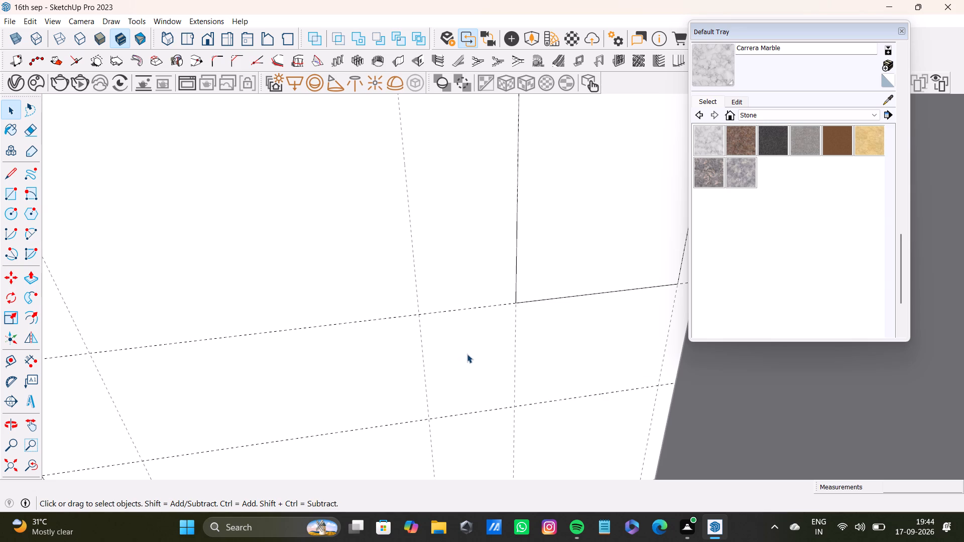
Draw a downward arc with a bulge of about 1' below the hanging panel's bottom line, and delete that line.
key("a")
left_click(516, 303)
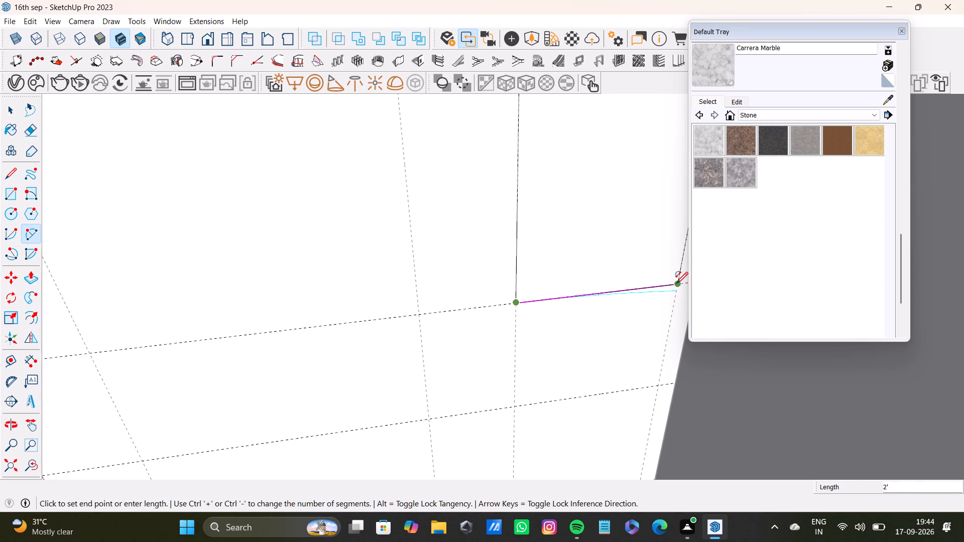
left_click(676, 283)
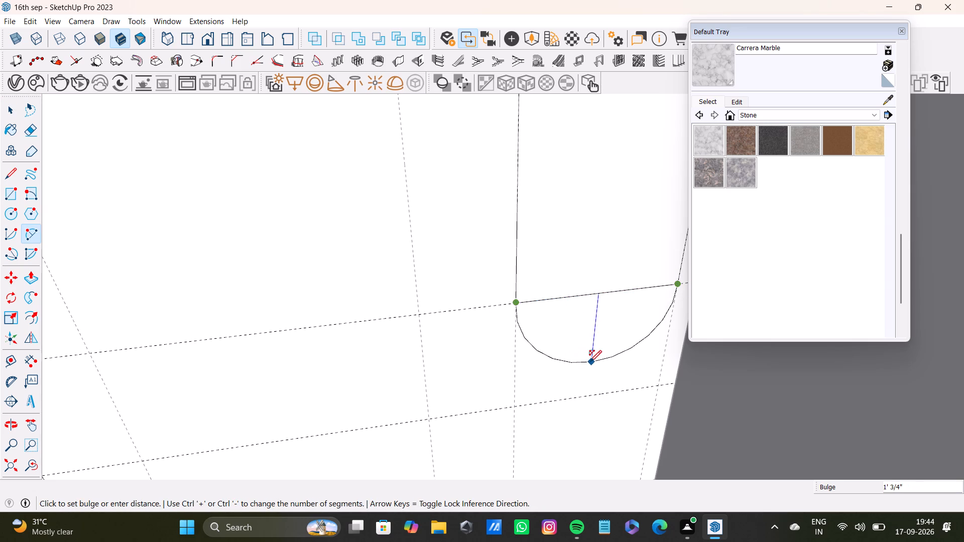
left_click(593, 361)
key("space")
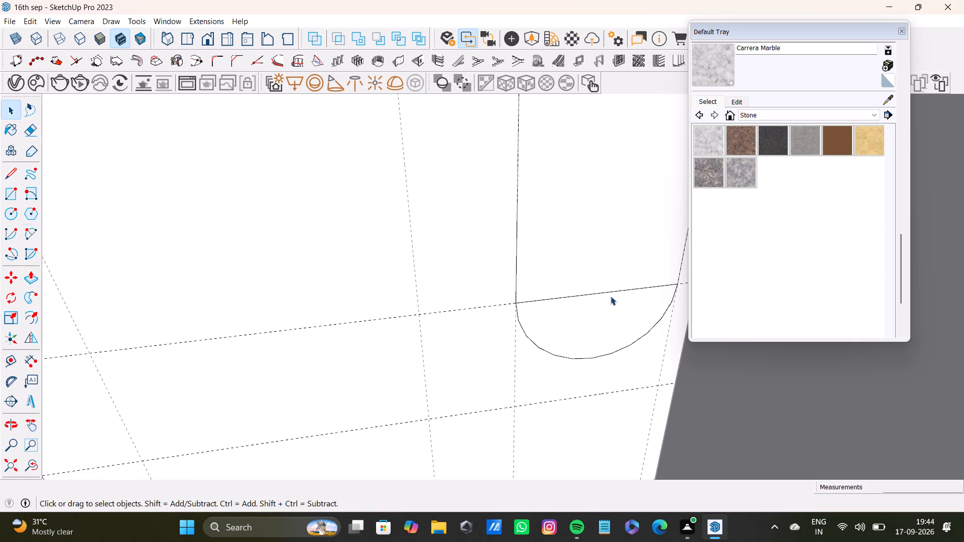
left_click(612, 291)
key("Delete")
Draw a circle with a radius of about 10" on the wall above the arched outline.
scroll(583, 324, "down", 9)
middle_click_drag(588, 348, 589, 348)
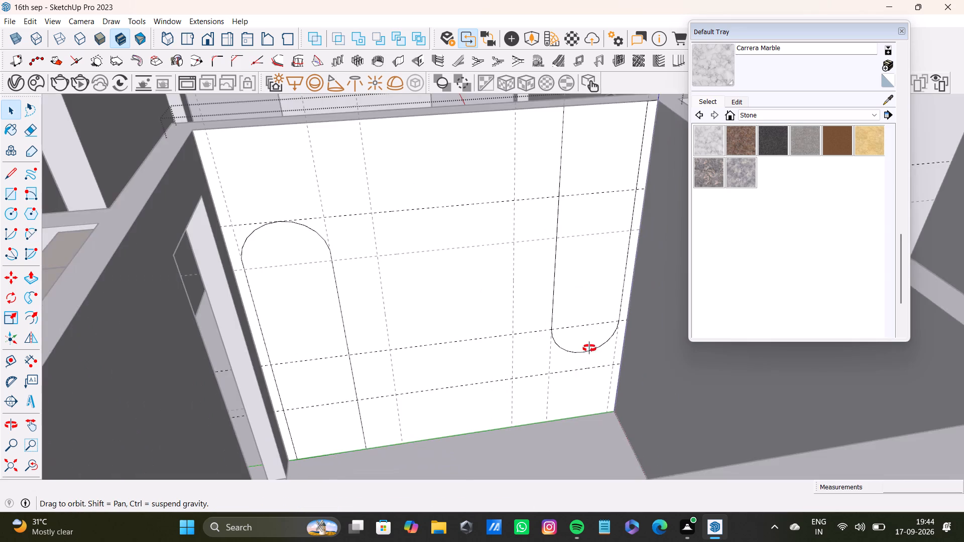
middle_click_drag(589, 348, 556, 363)
scroll(514, 379, "up", 4)
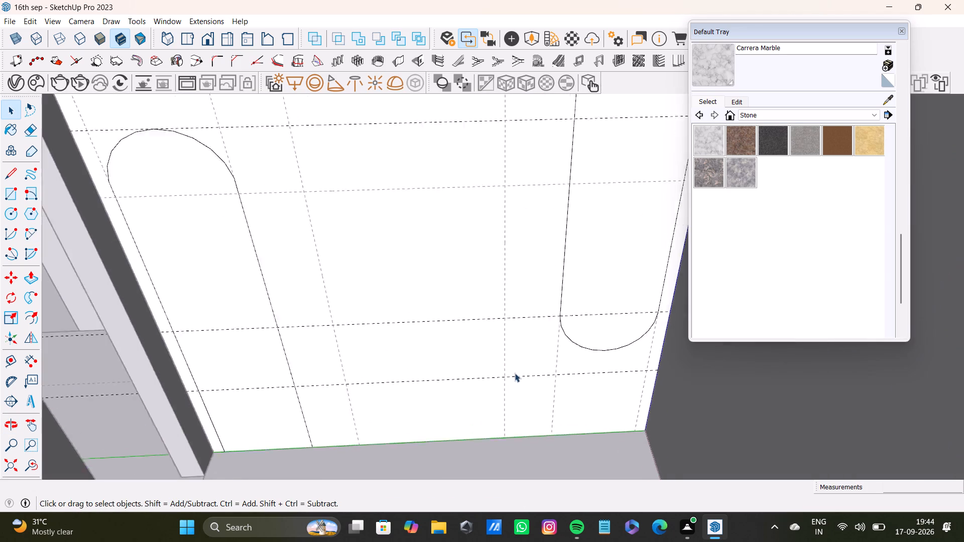
scroll(519, 360, "down", 7)
middle_click_drag(519, 360, 519, 407, "shift")
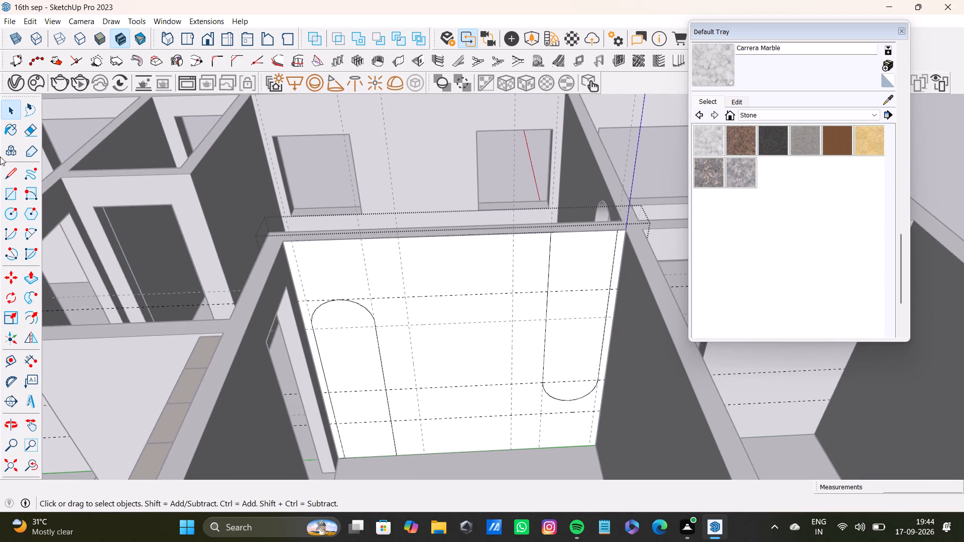
left_click_drag(8, 215, 13, 214)
scroll(311, 316, "up", 7)
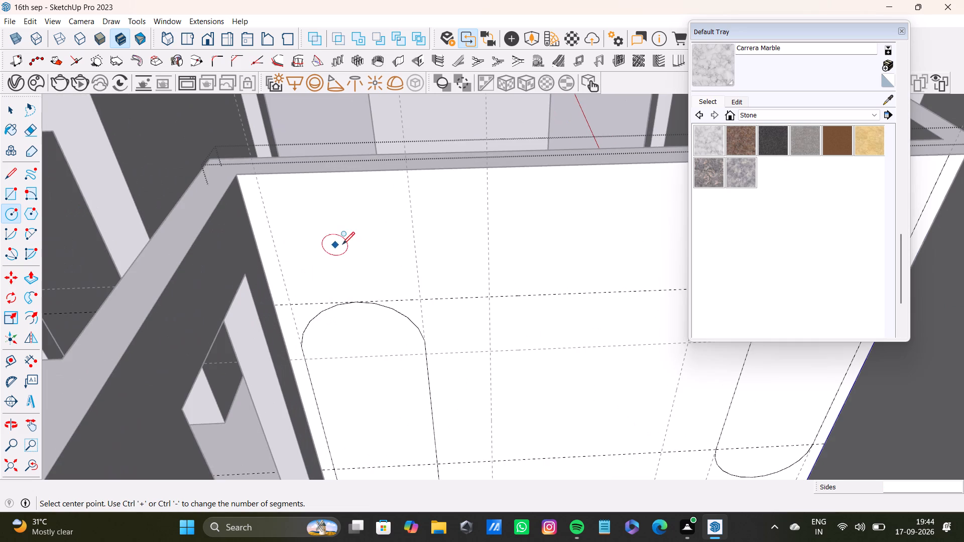
left_click(343, 242)
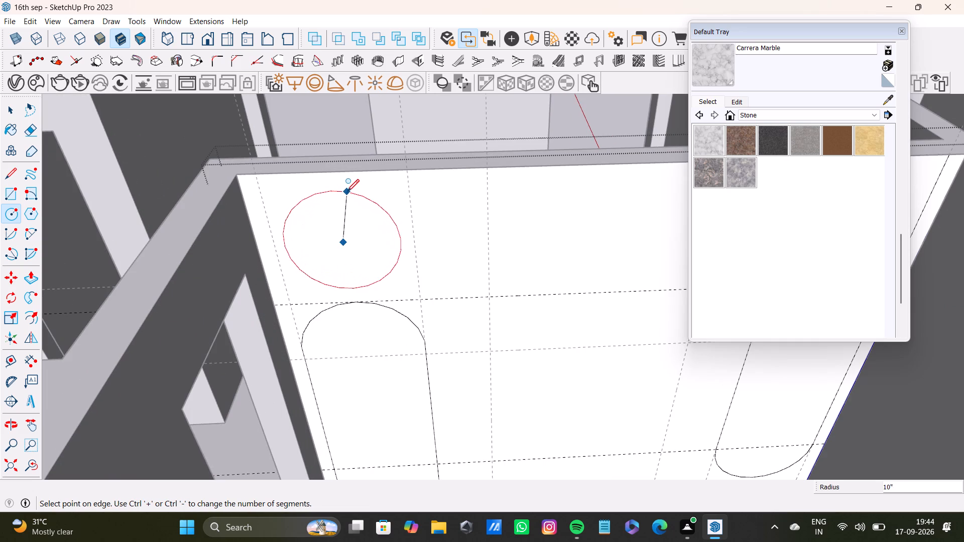
left_click(347, 191)
Draw a circle with a radius of about 11 3/8" on the wall below the hanging panel's rounded end.
scroll(386, 285, "down", 7)
middle_click_drag(474, 353, 421, 318, "shift")
scroll(539, 374, "up", 3)
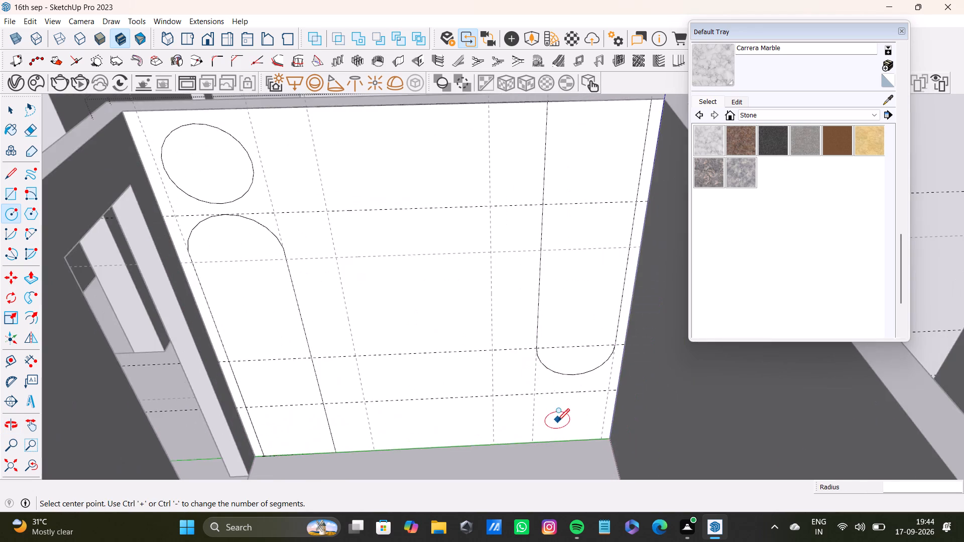
scroll(557, 420, "up", 2)
left_click(573, 411)
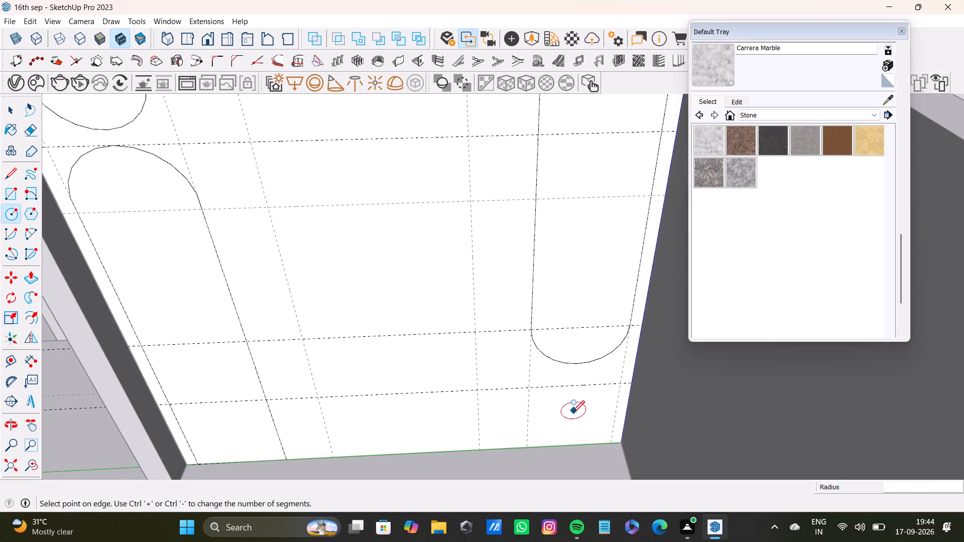
left_click(557, 437)
key("space")
Inside the wall, draw a line along the floor edge to close the bottom of the arched panel outline.
scroll(552, 430, "down", 3)
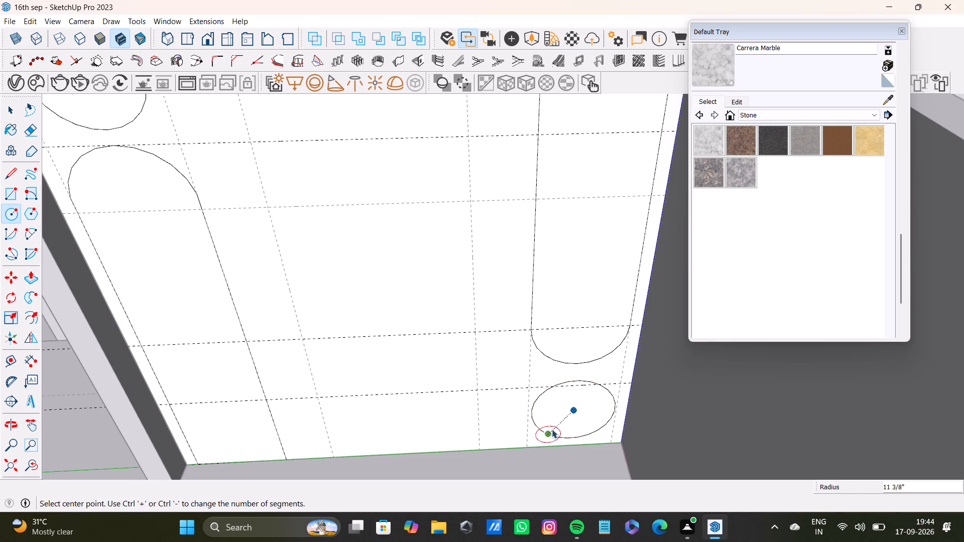
scroll(552, 429, "down", 2)
middle_click_drag(550, 428, 522, 470)
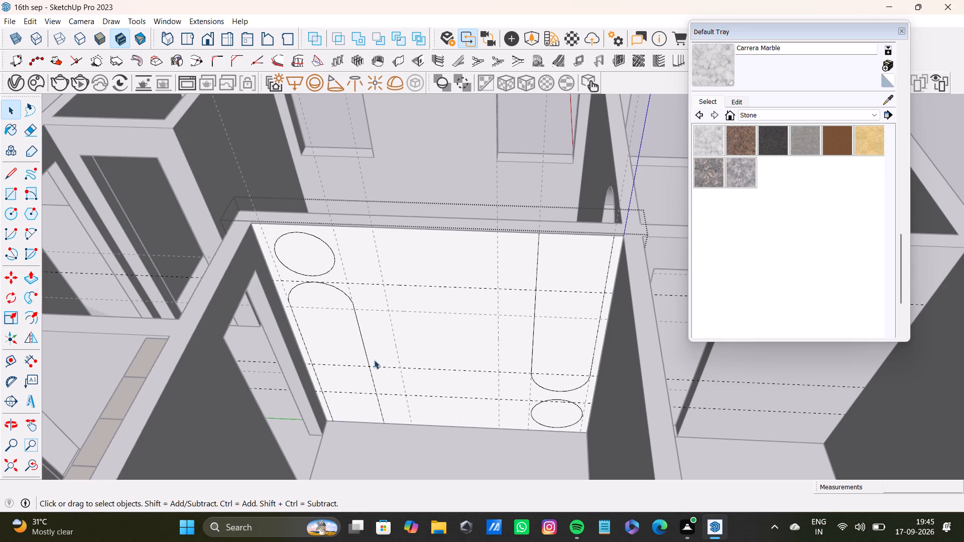
double_click(410, 345)
double_click(354, 367)
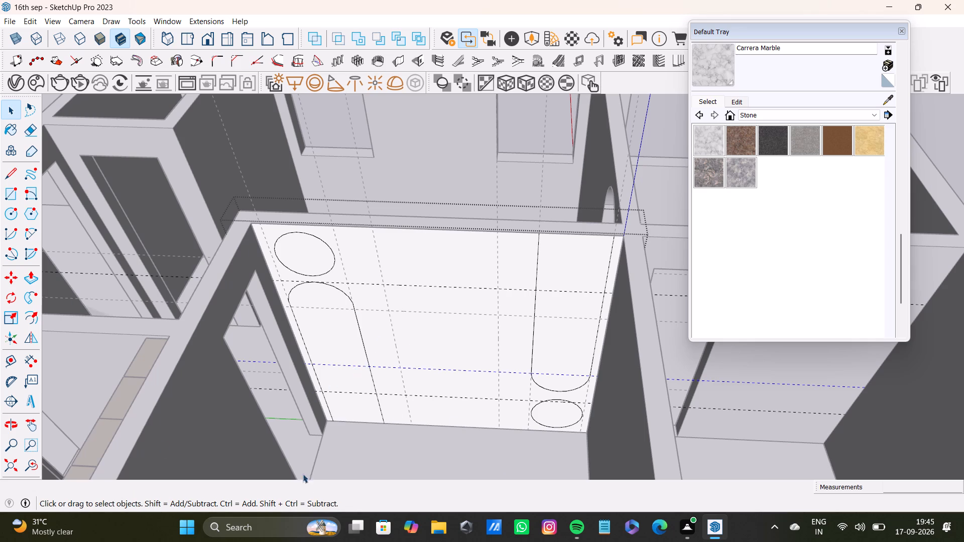
scroll(314, 436, "up", 7)
key("m")
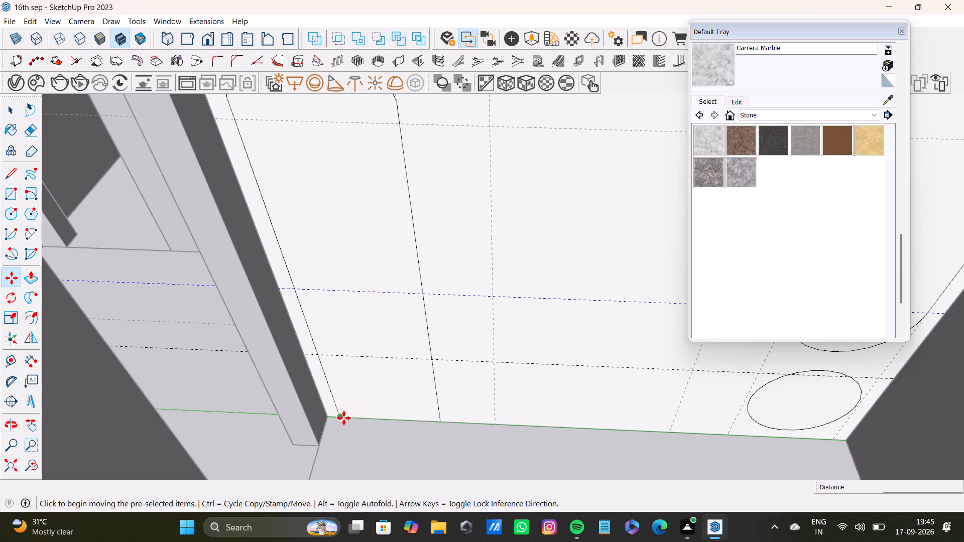
key("l")
left_click(338, 419)
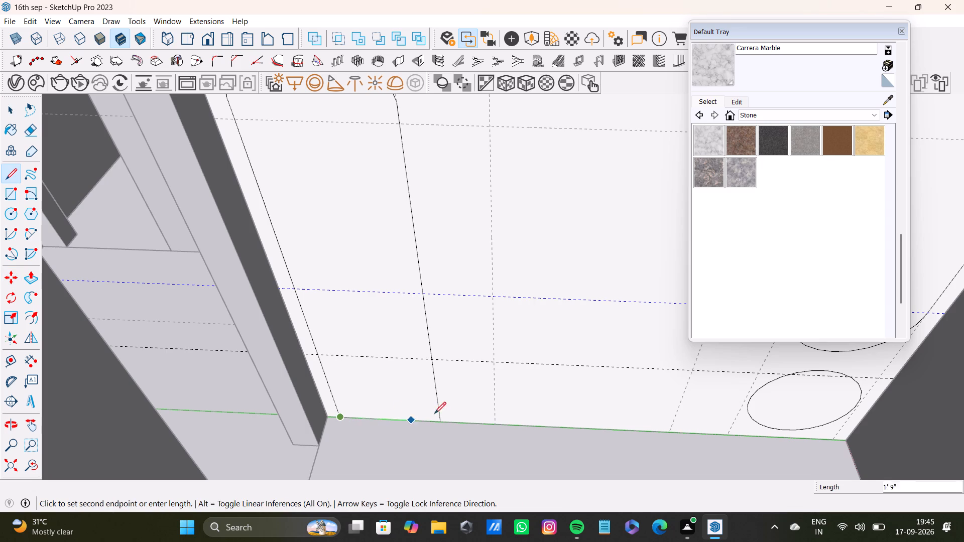
left_click(441, 419)
Draw a line along the wall's top edge to close the top of the round-ended hanging panel.
scroll(441, 419, "down", 8)
middle_click_drag(500, 382, 347, 420, "shift")
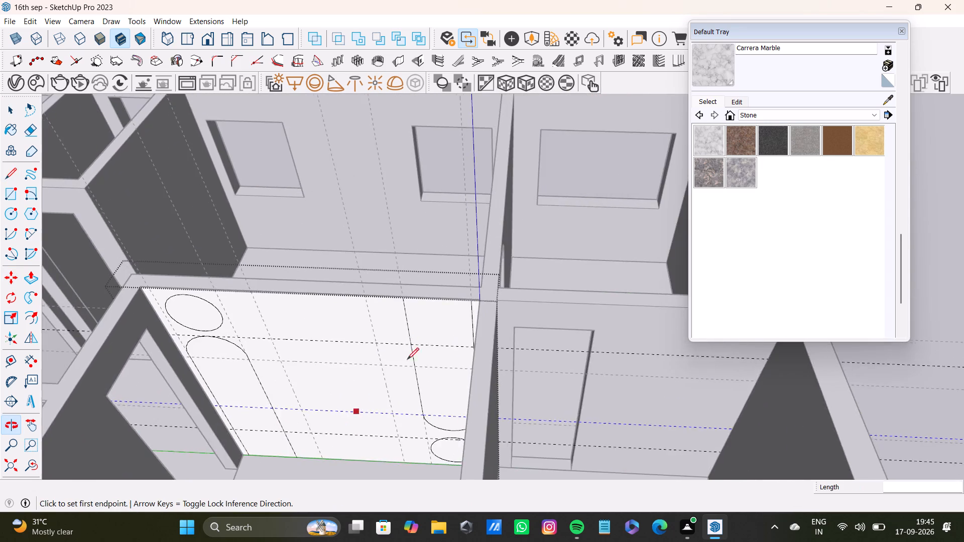
scroll(409, 338, "up", 10)
left_click(378, 258)
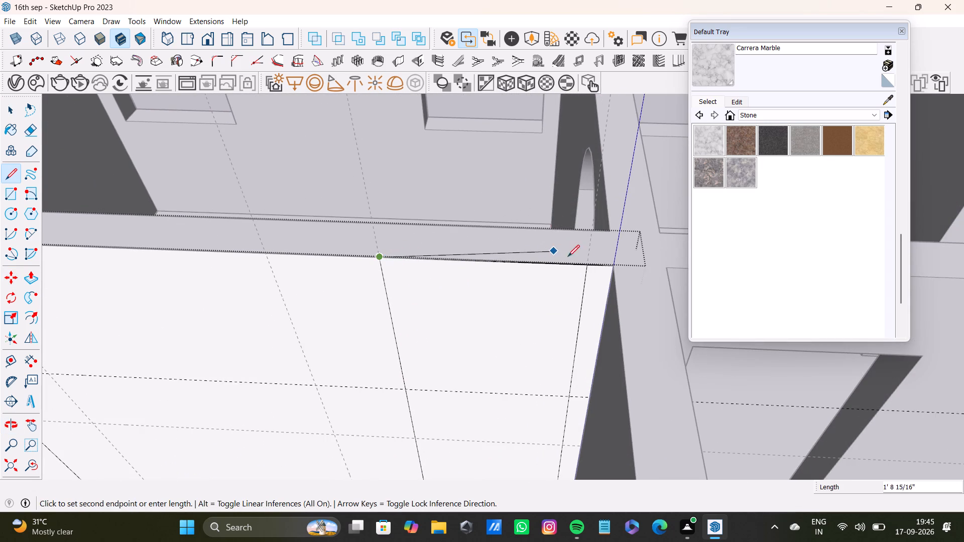
left_click(584, 265)
key("space")
Group the arched panel, the hanging panel and both accent circles together.
scroll(350, 333, "down", 8)
middle_click_drag(345, 357, 463, 327, "shift")
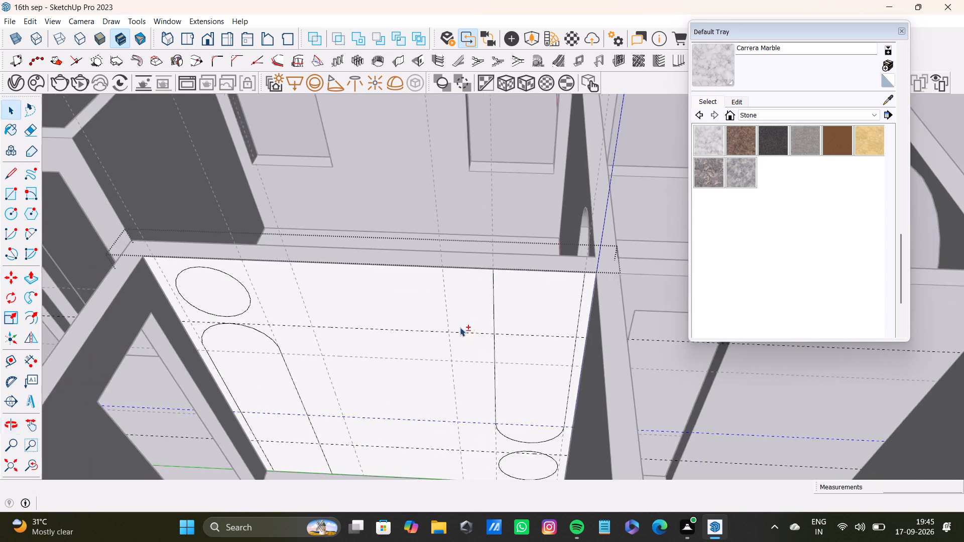
scroll(428, 333, "down", 4)
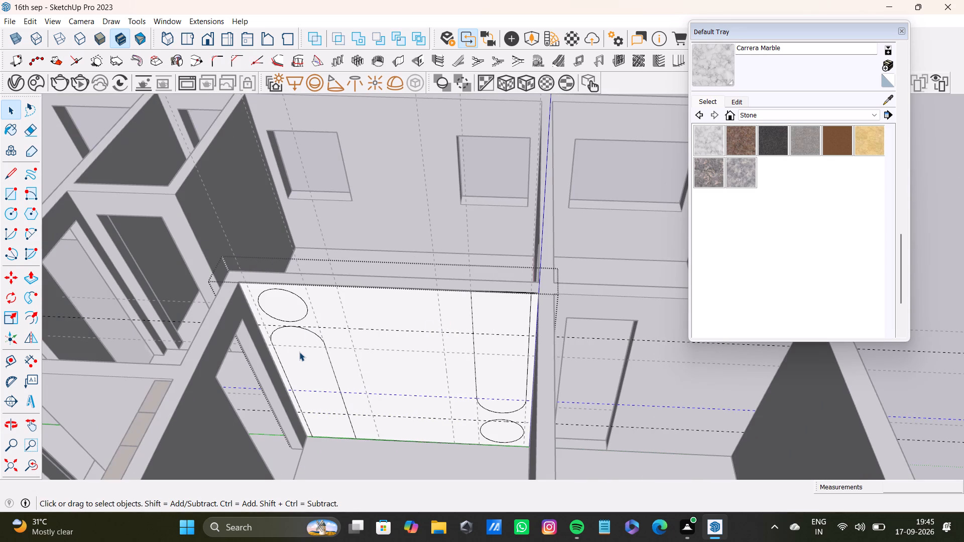
left_click(360, 327)
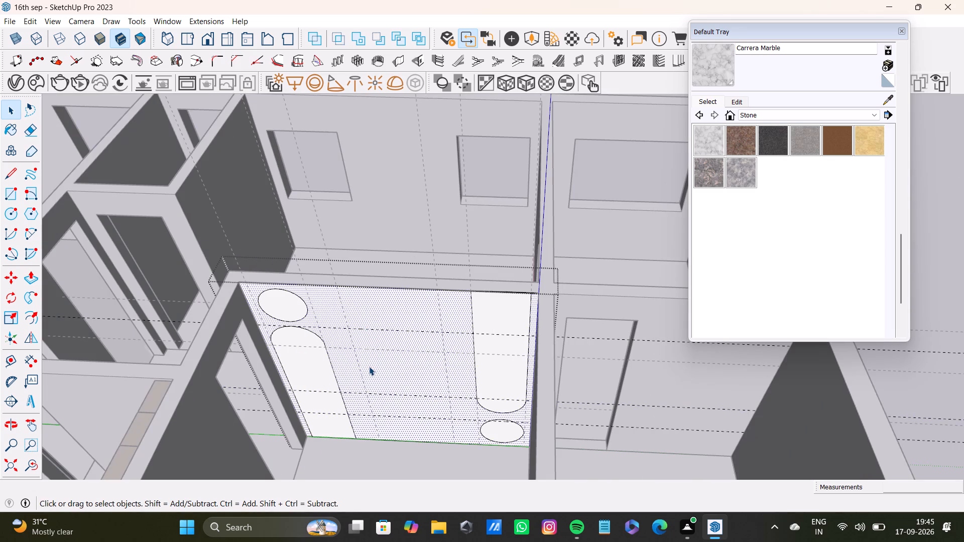
double_click(303, 382)
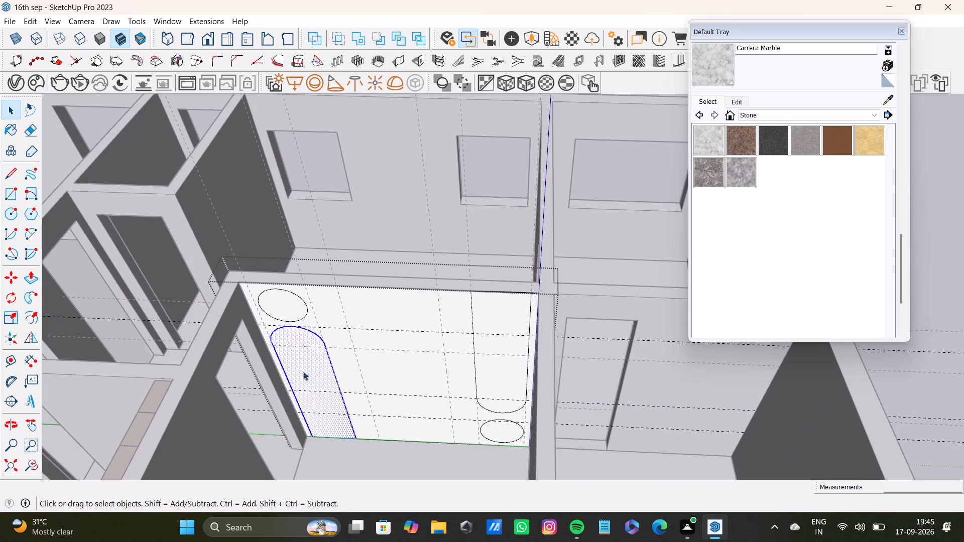
double_click(290, 306, "shift")
double_click(486, 337, "shift")
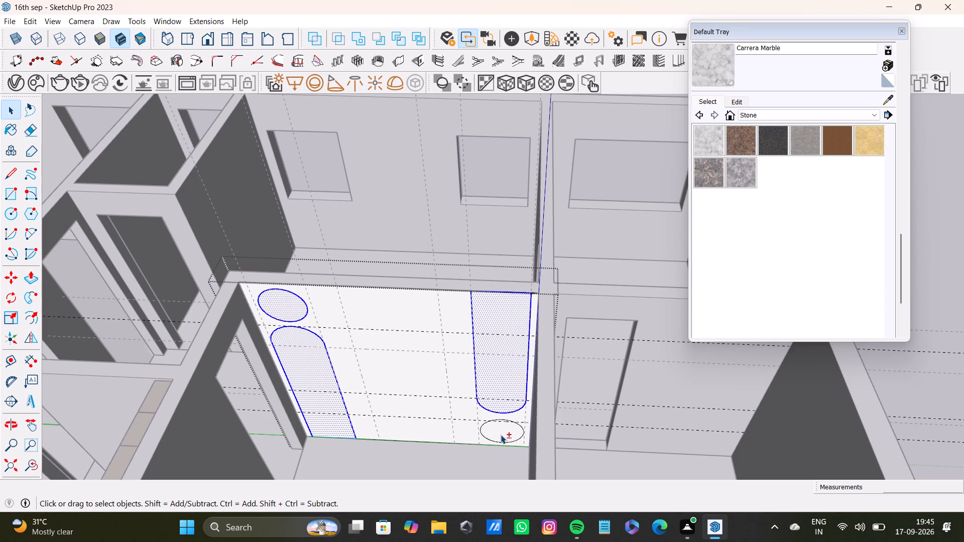
double_click(501, 435, "shift")
key("m")
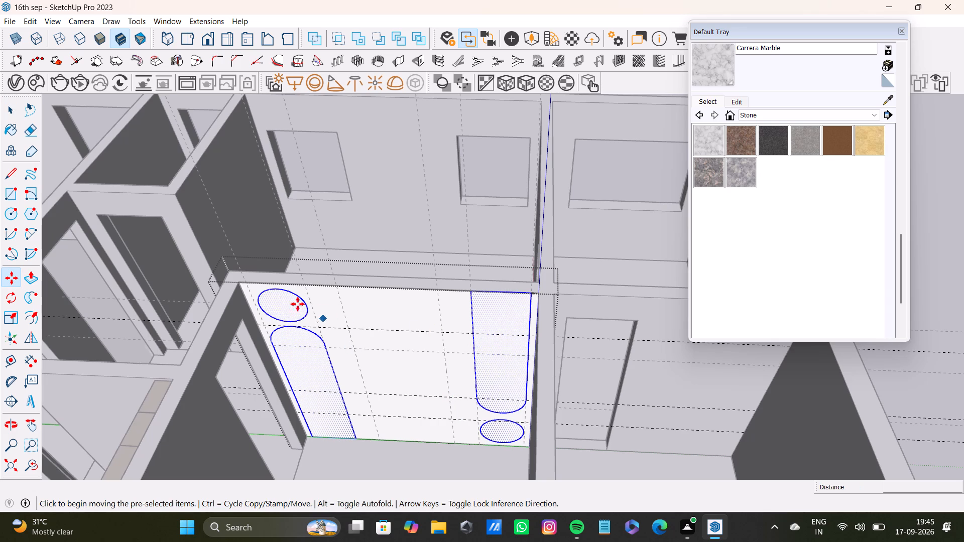
left_click(285, 289)
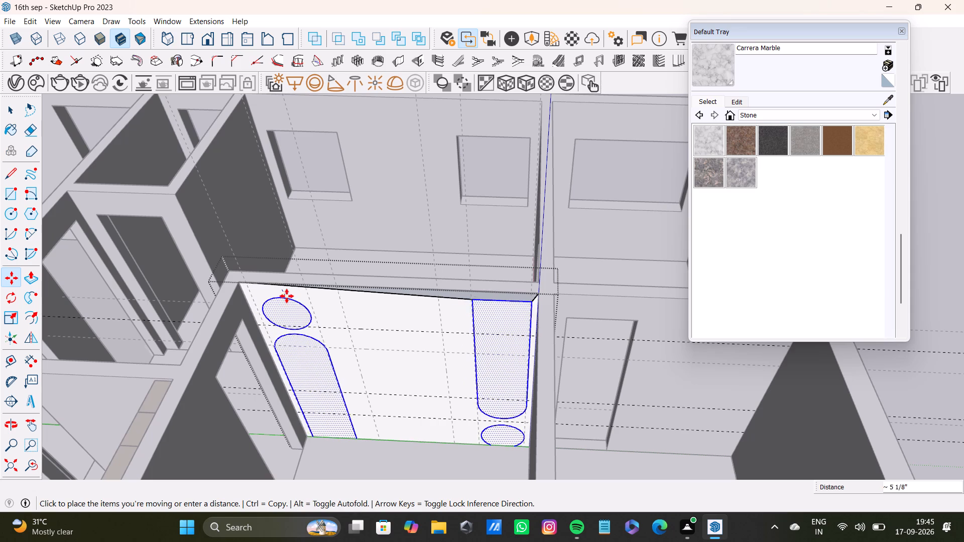
key("space")
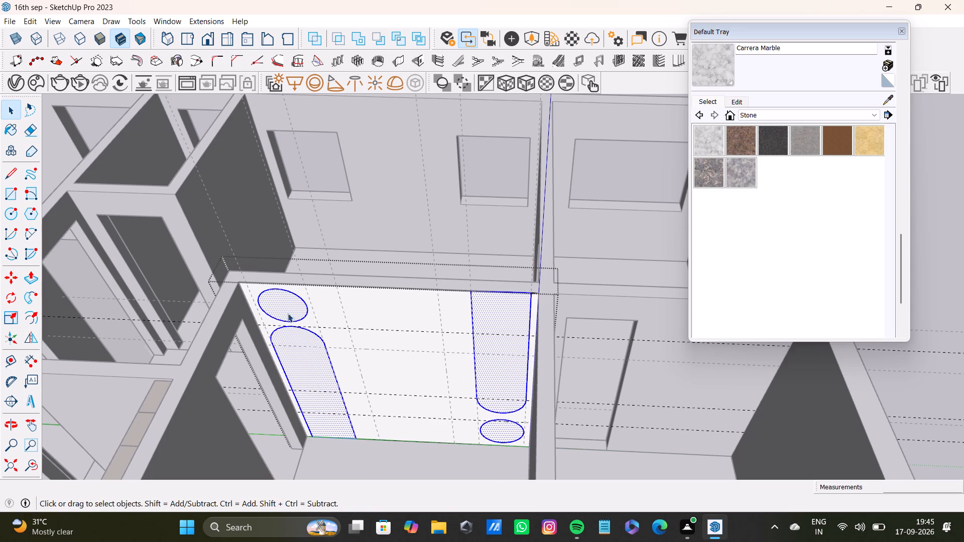
right_click(288, 311)
left_click(332, 131)
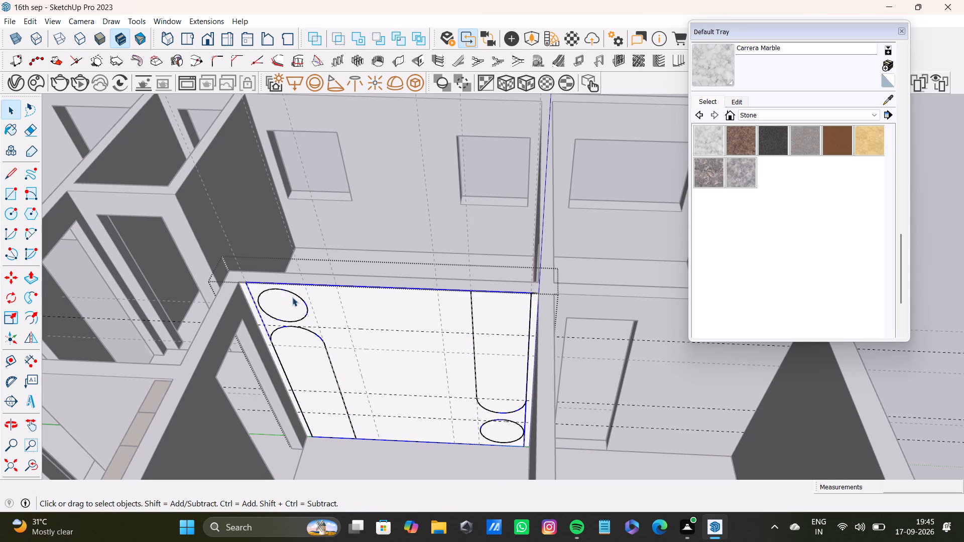
scroll(378, 347, "down", 8)
left_click(591, 141)
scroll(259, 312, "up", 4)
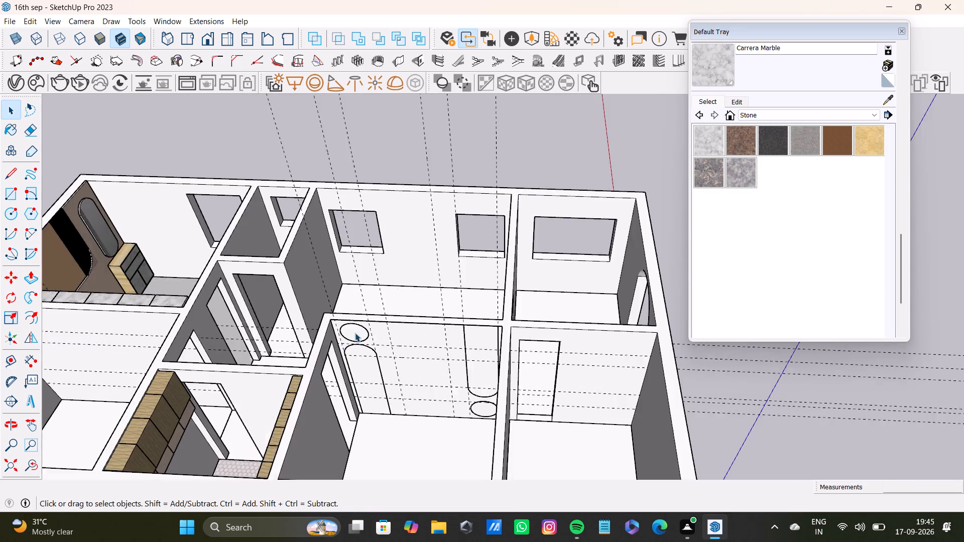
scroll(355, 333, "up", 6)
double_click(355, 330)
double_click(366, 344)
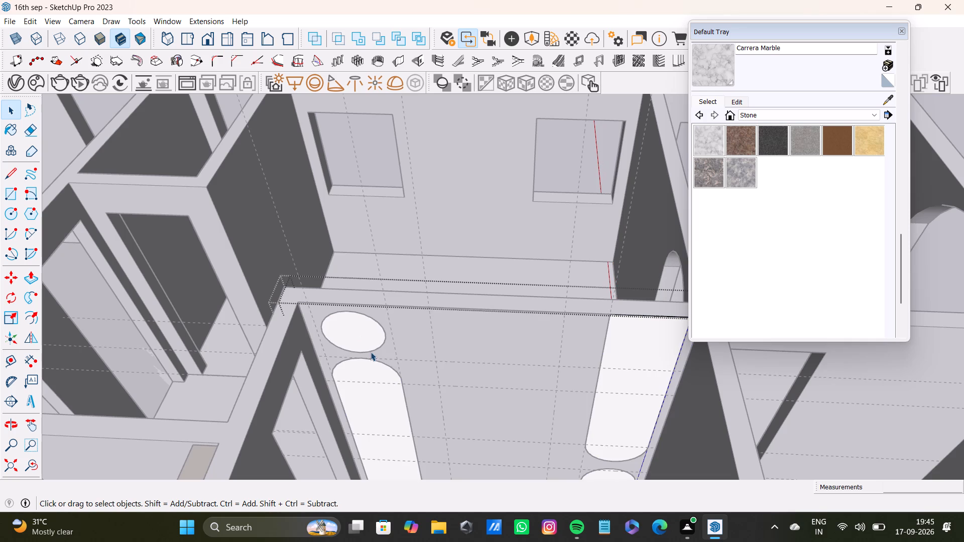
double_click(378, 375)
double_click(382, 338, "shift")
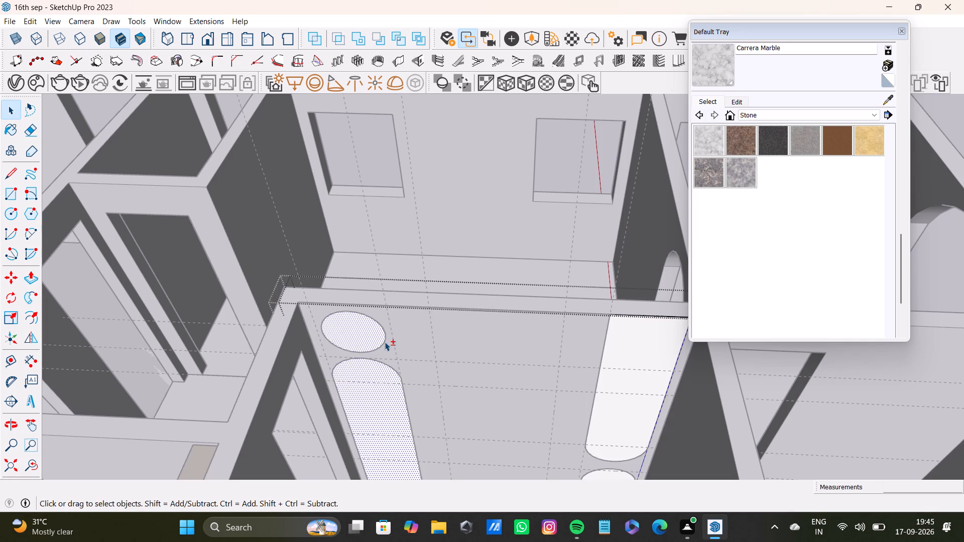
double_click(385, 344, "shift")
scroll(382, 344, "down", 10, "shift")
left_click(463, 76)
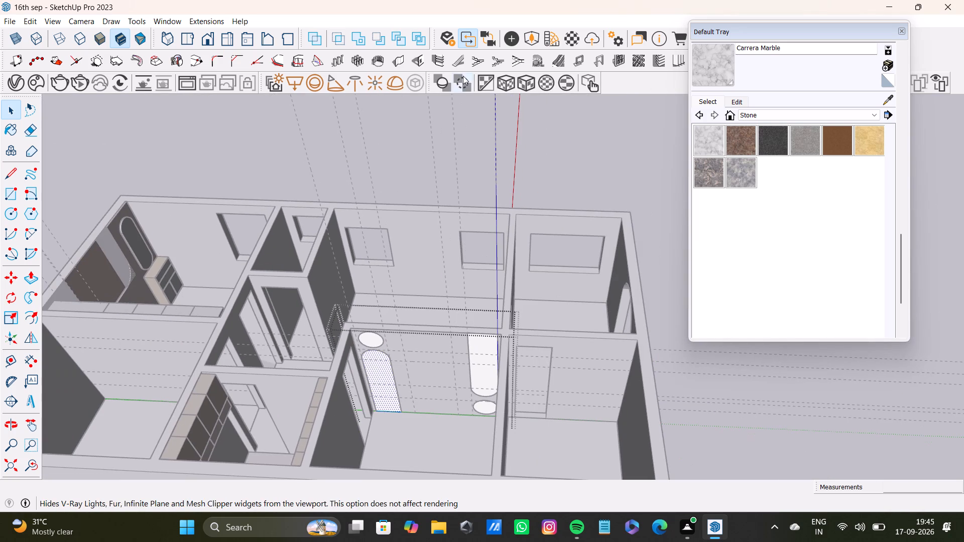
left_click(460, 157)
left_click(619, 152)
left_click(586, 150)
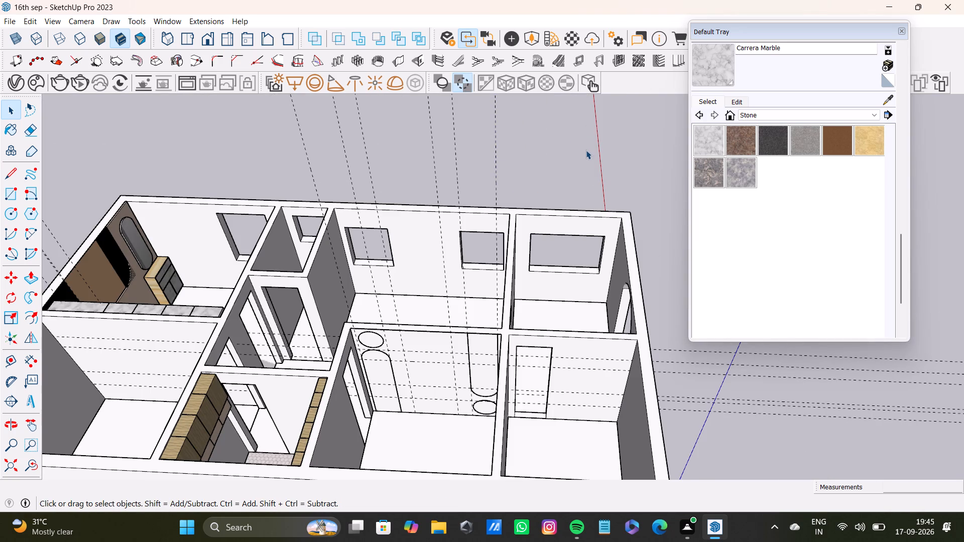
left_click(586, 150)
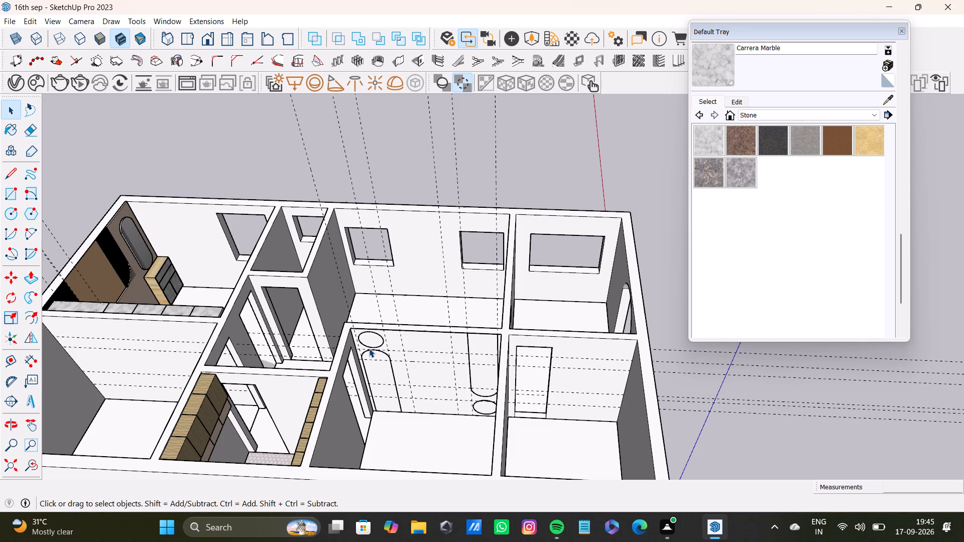
Open the wall with the arched and hanging panels for editing, keeping the grouped shapes closed.
scroll(360, 337, "up", 6)
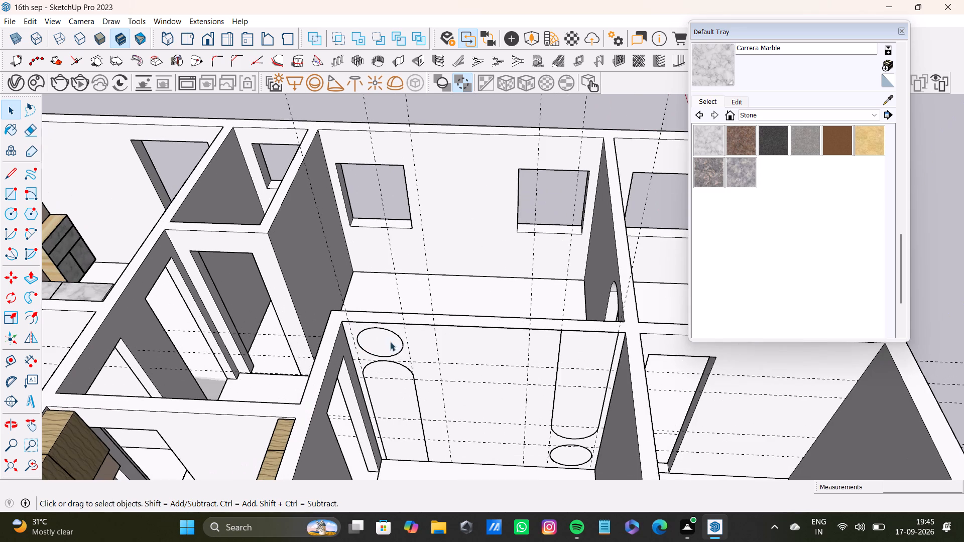
double_click(402, 346)
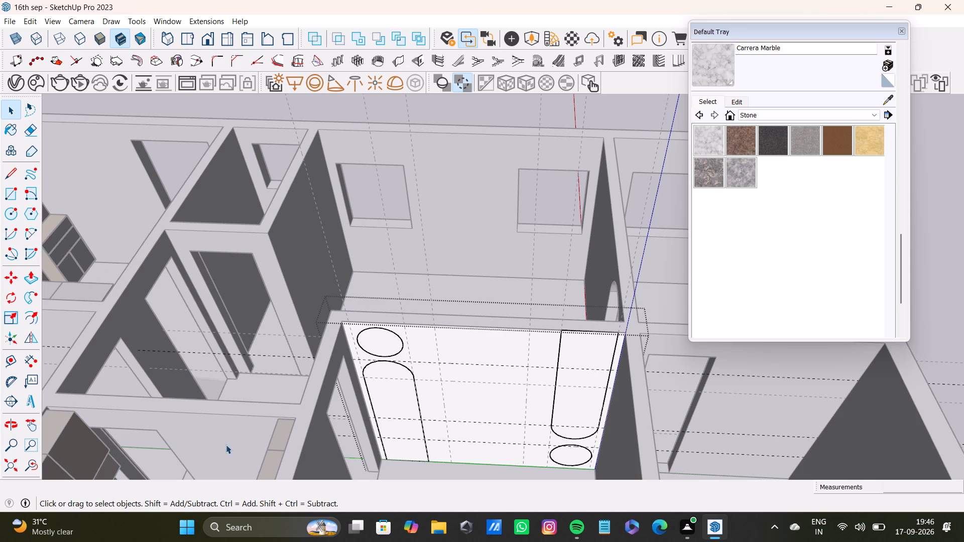
double_click(378, 335, "shift")
scroll(414, 362, "down", 16)
left_click(479, 194)
scroll(422, 356, "up", 7)
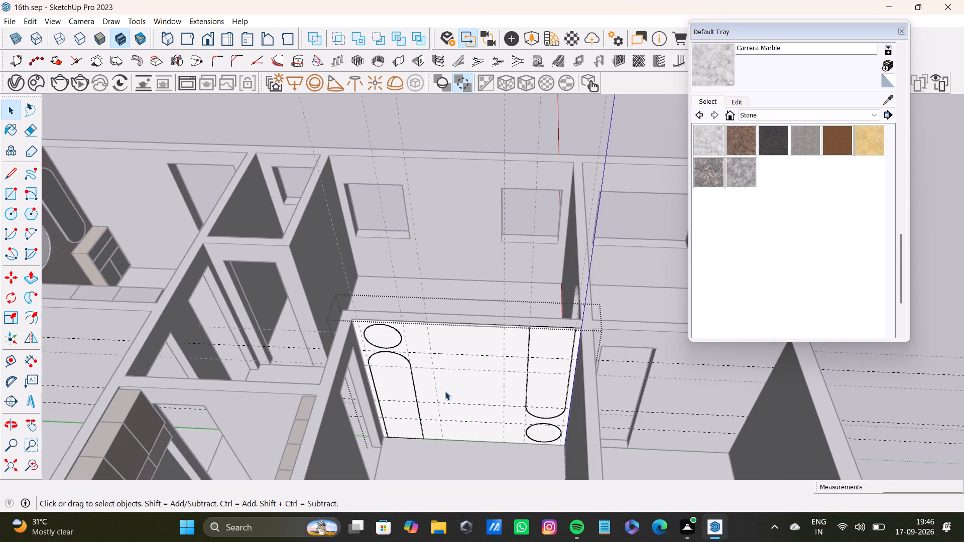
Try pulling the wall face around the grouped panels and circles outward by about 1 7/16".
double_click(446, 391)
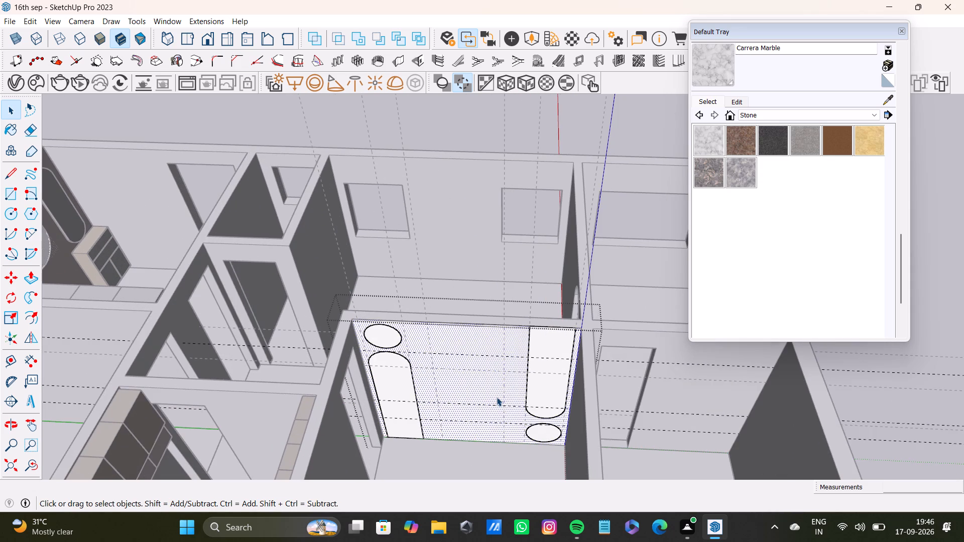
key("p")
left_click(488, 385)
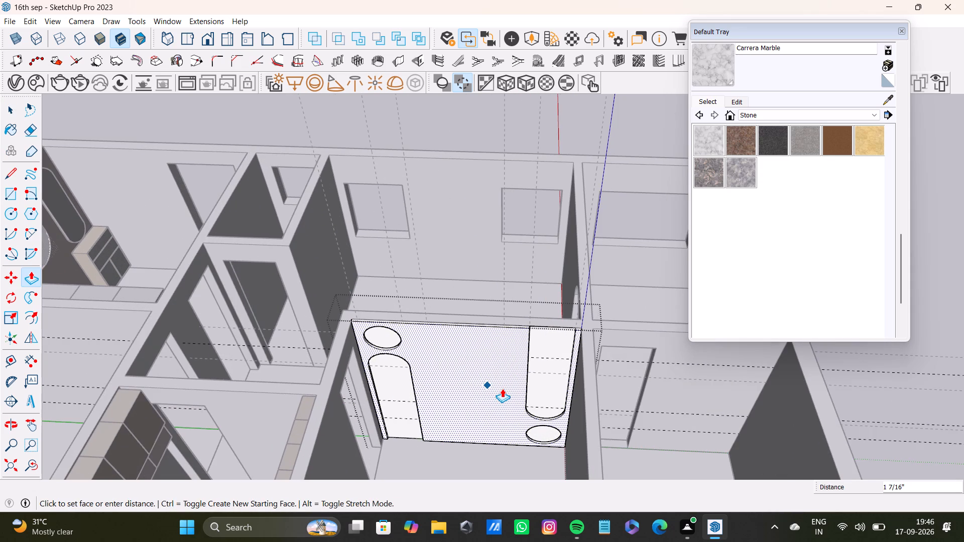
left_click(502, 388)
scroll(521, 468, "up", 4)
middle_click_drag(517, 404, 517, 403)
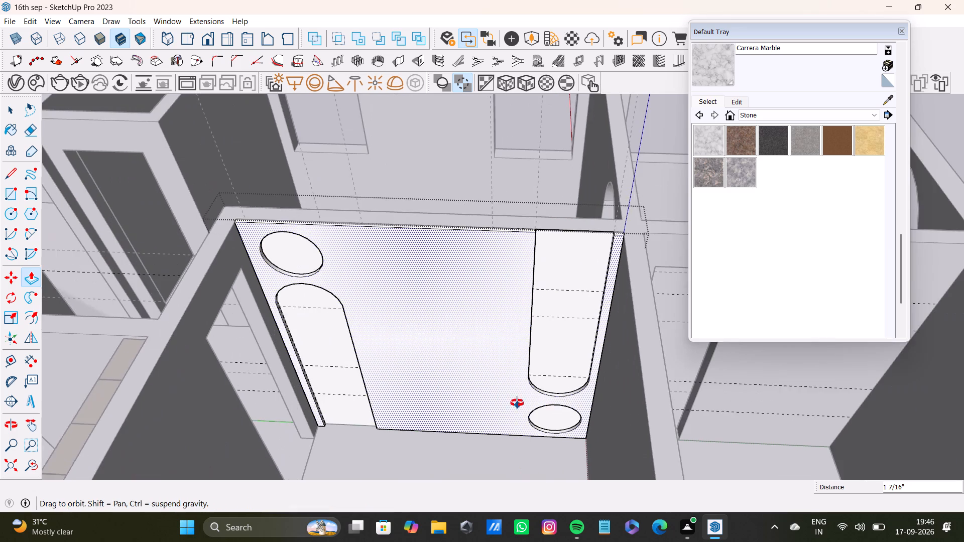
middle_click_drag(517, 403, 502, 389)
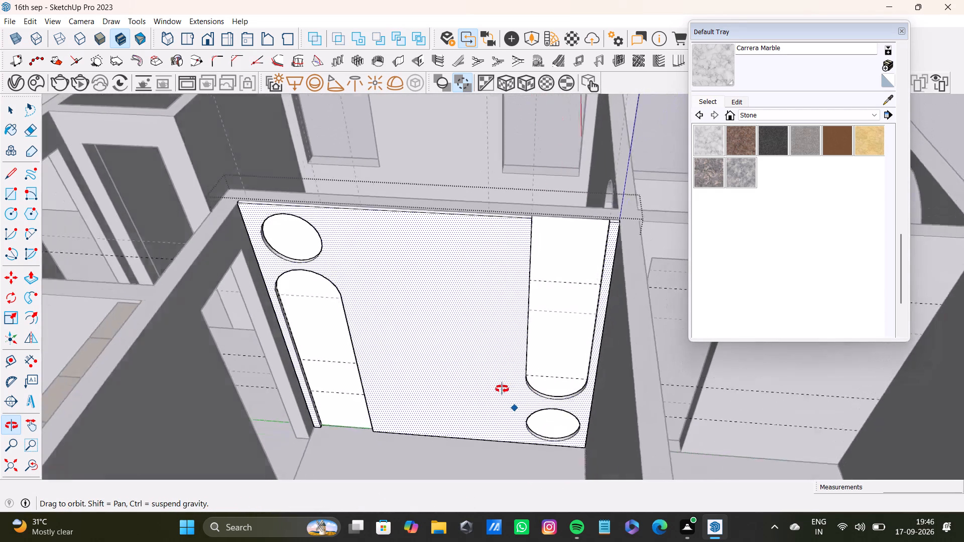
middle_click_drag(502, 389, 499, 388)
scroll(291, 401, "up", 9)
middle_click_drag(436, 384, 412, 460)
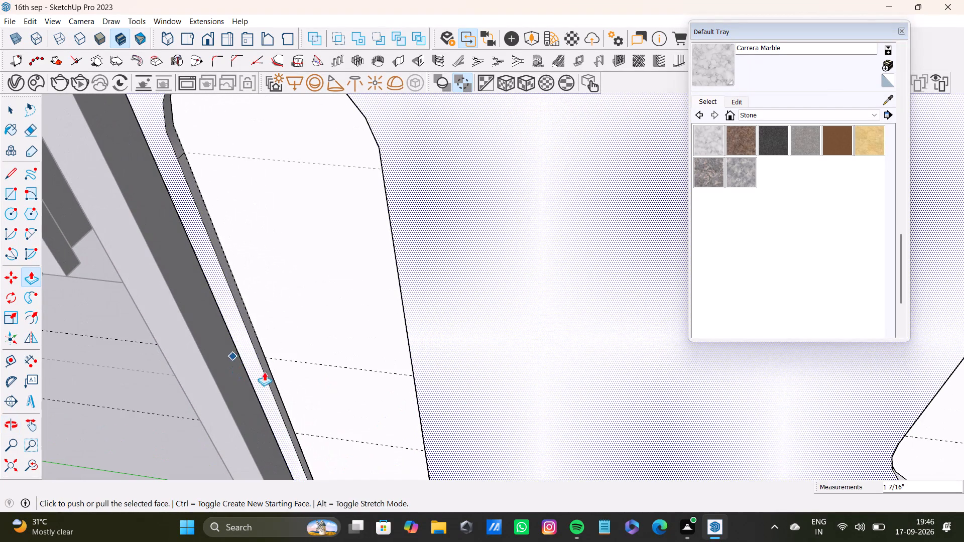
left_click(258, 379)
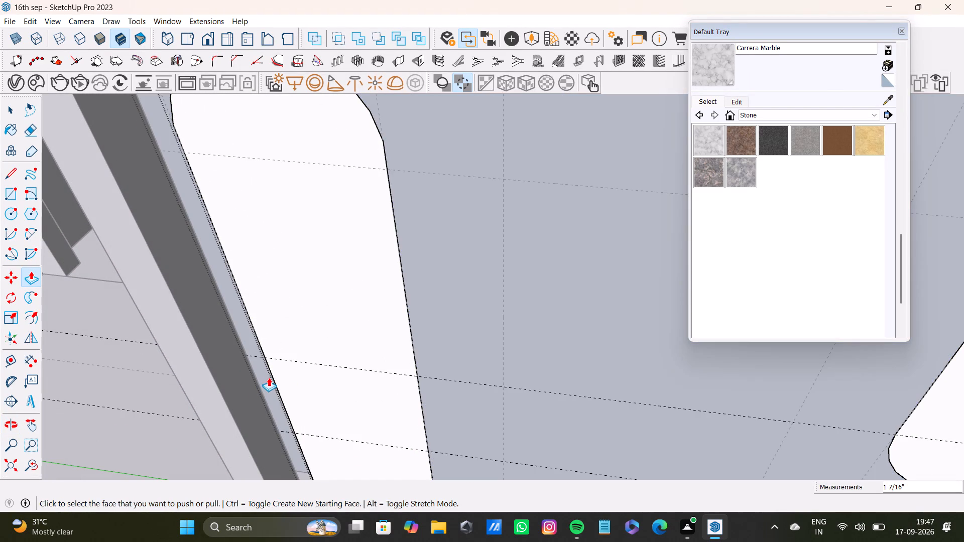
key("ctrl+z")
Pull the wall face around the grouped panels and circles outward by about 5/8".
left_click(259, 377)
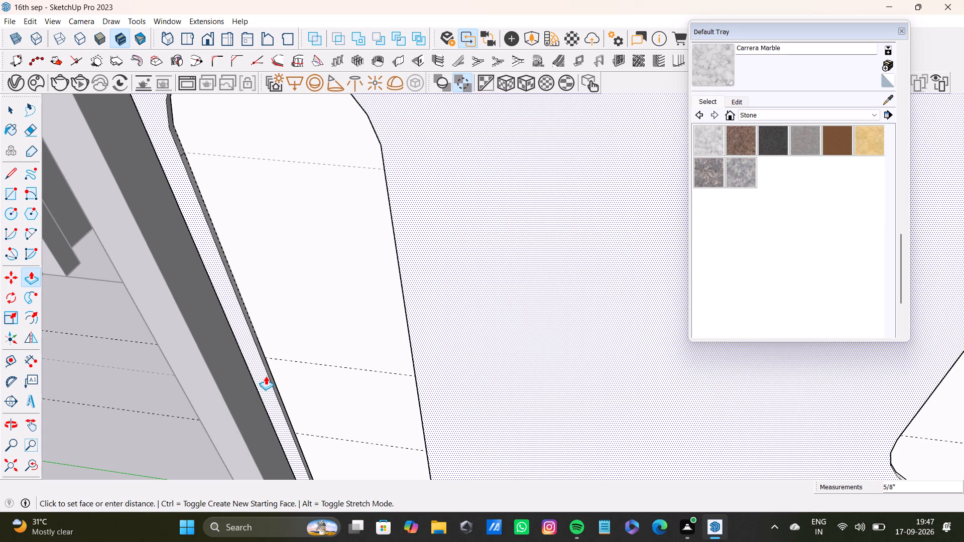
left_click(266, 375)
key("space")
Examine the recessed panels and the rim of the upper accent circle on the wall up close.
scroll(266, 374, "down", 6)
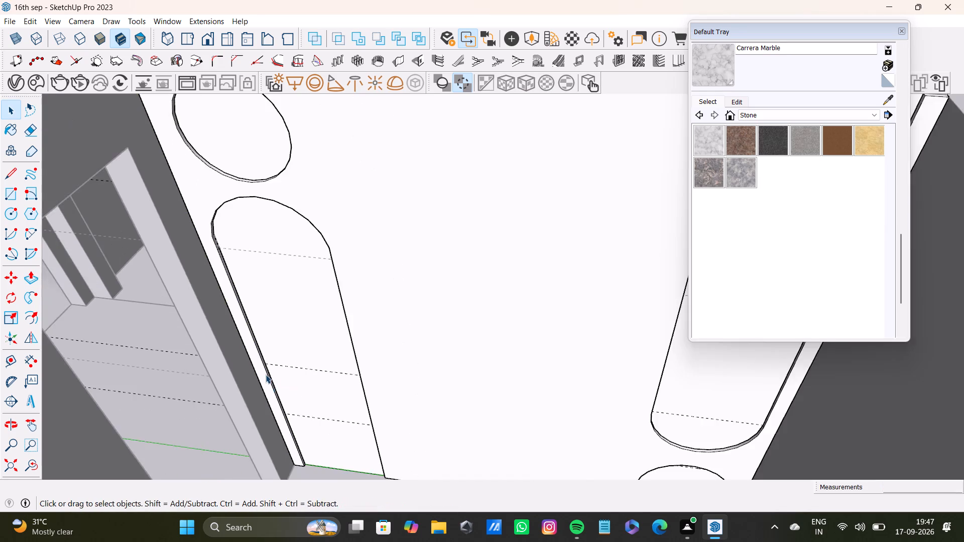
scroll(266, 374, "down", 3)
middle_click_drag(266, 374, 269, 459)
scroll(289, 412, "down", 7)
middle_click_drag(289, 397, 302, 394, "shift")
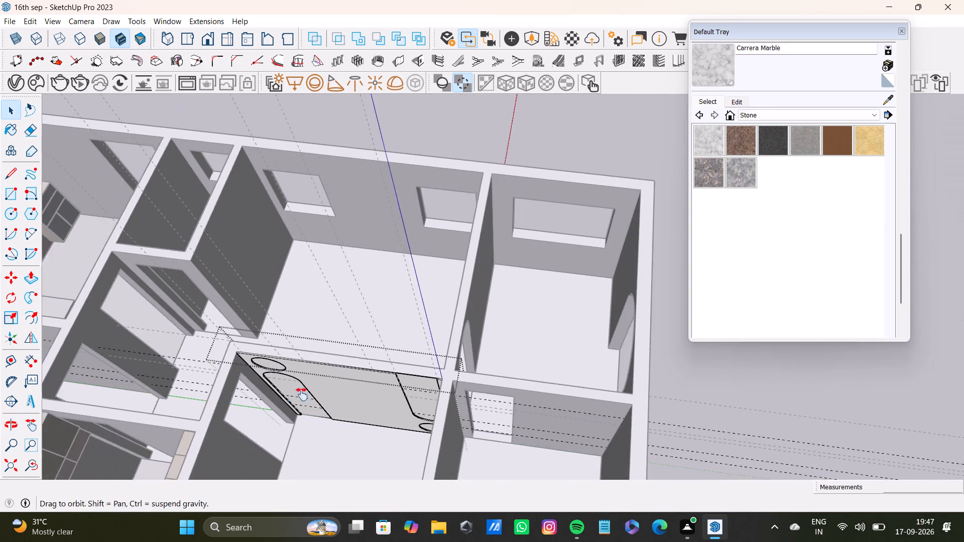
middle_click_drag(302, 394, 365, 402, "shift")
scroll(328, 372, "up", 18)
middle_click_drag(361, 394, 363, 252)
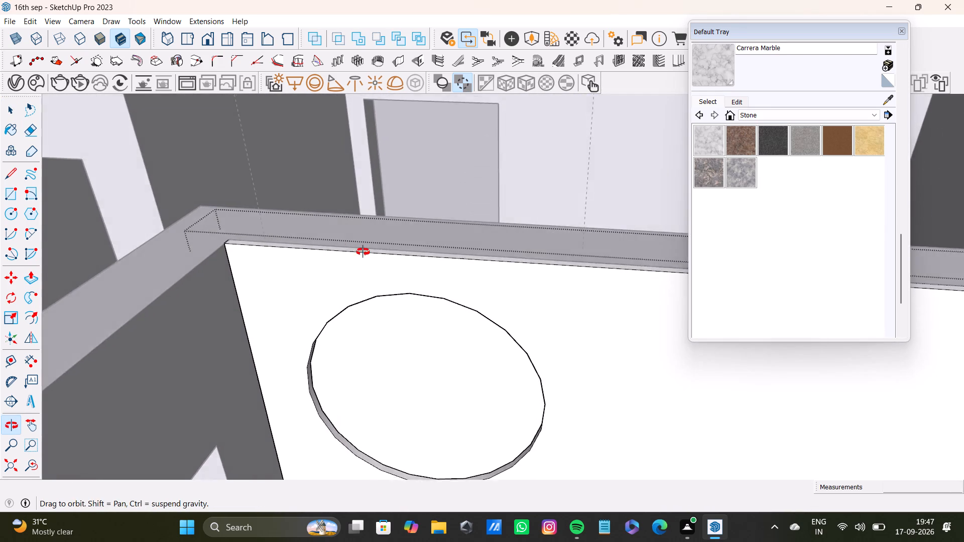
middle_click_drag(363, 252, 364, 251)
scroll(357, 313, "up", 4)
middle_click_drag(360, 329, 361, 200)
scroll(441, 322, "up", 3)
middle_click_drag(441, 322, 408, 182, "shift")
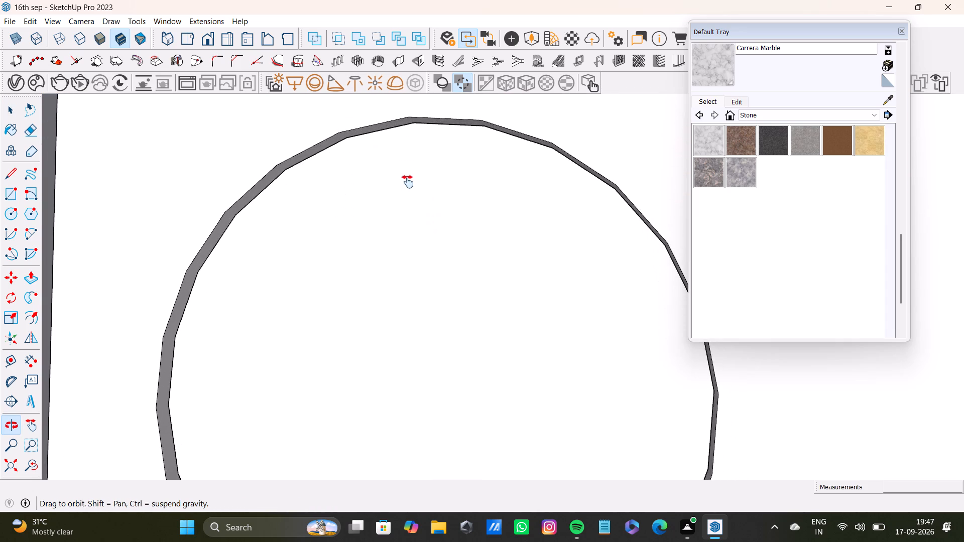
middle_click_drag(408, 182, 407, 178, "shift")
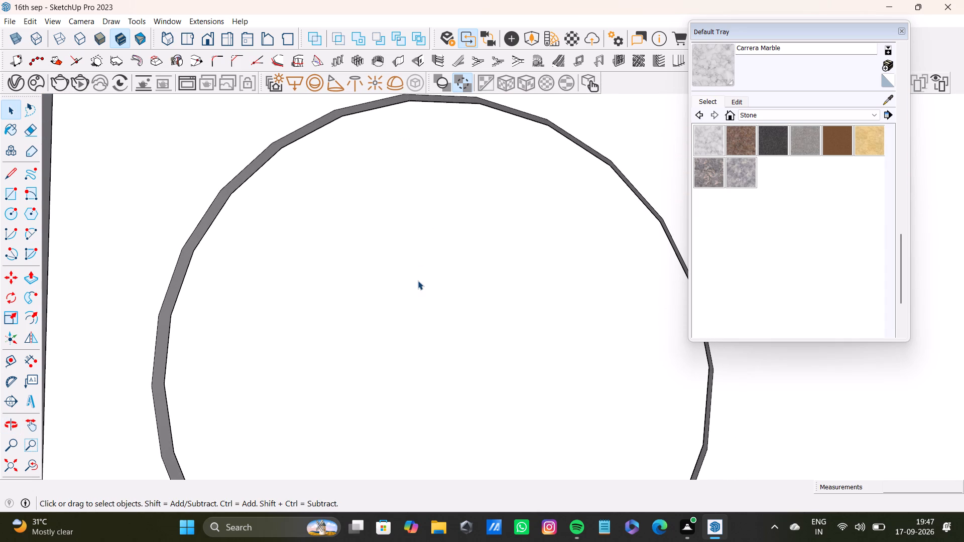
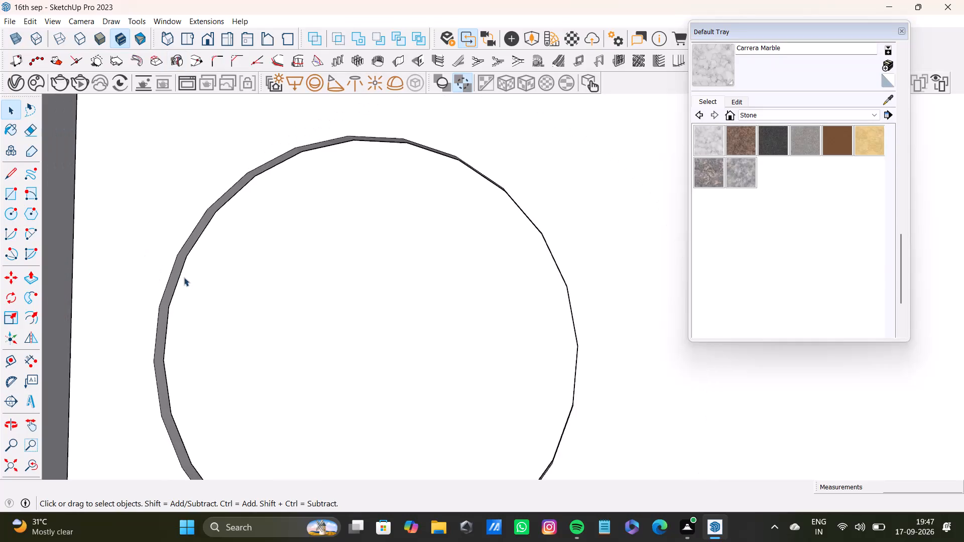
Examine the recessed arched and hanging panels and both accent circles on the wall from several angles.
middle_click_drag(258, 321, 230, 468)
scroll(237, 446, "down", 8)
middle_click_drag(245, 440, 244, 342, "shift")
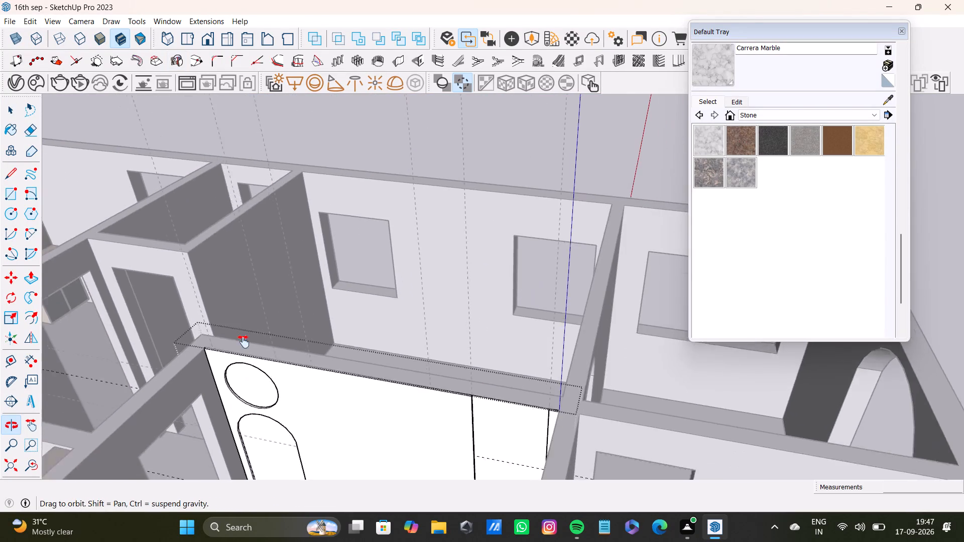
middle_click_drag(244, 342, 243, 327, "shift")
middle_click_drag(297, 348, 335, 449)
scroll(338, 449, "down", 3)
middle_click_drag(338, 448, 337, 325, "shift")
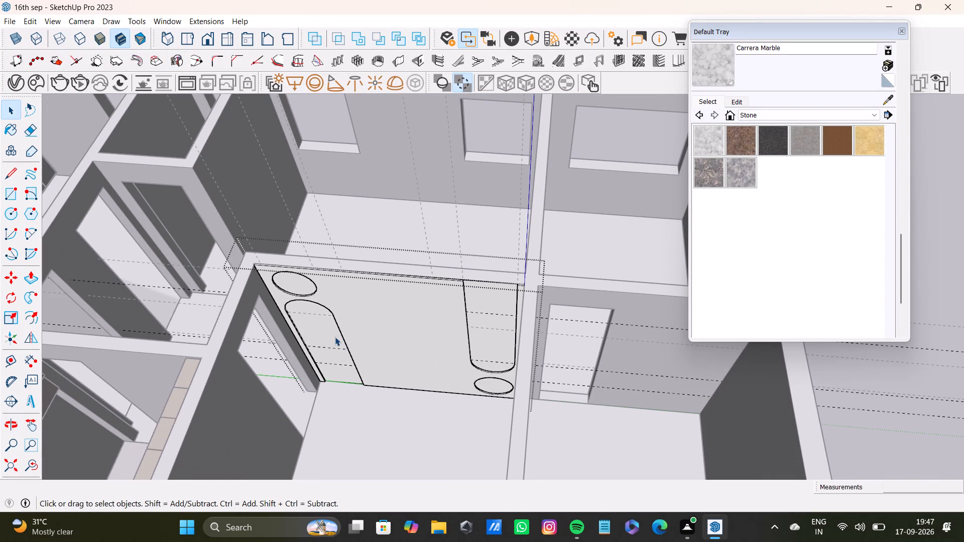
scroll(329, 341, "up", 4)
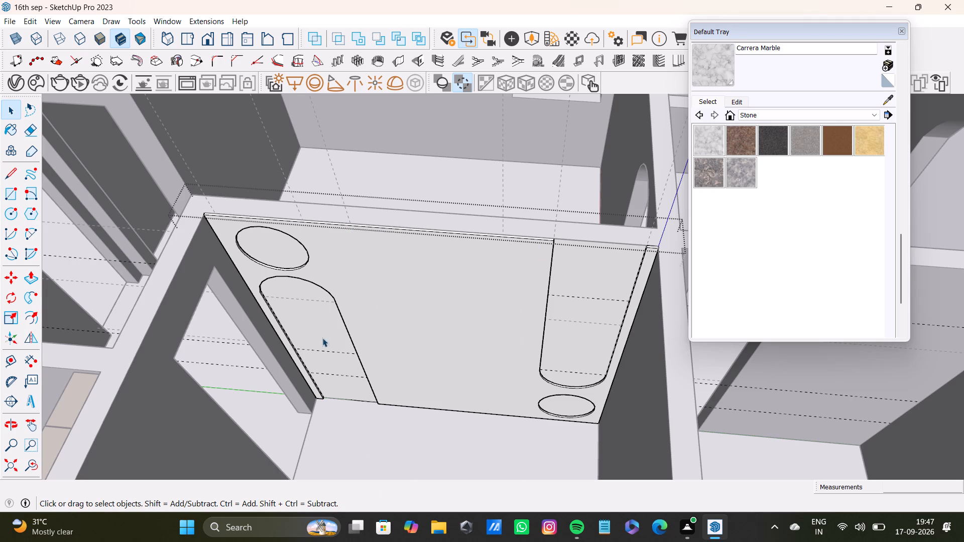
scroll(384, 350, "down", 4)
middle_click_drag(392, 350, 325, 366)
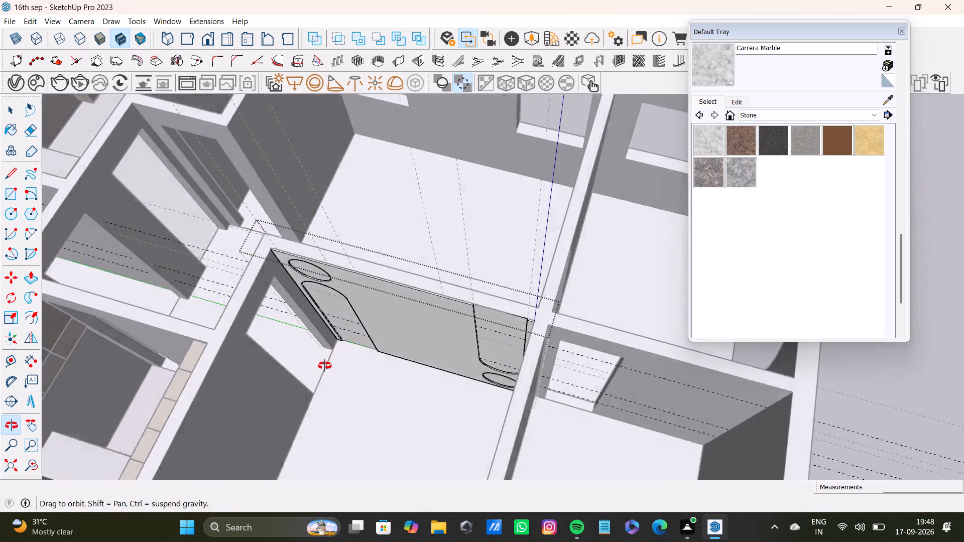
middle_click_drag(325, 366, 362, 290)
scroll(384, 305, "up", 7)
middle_click_drag(395, 286, 410, 273)
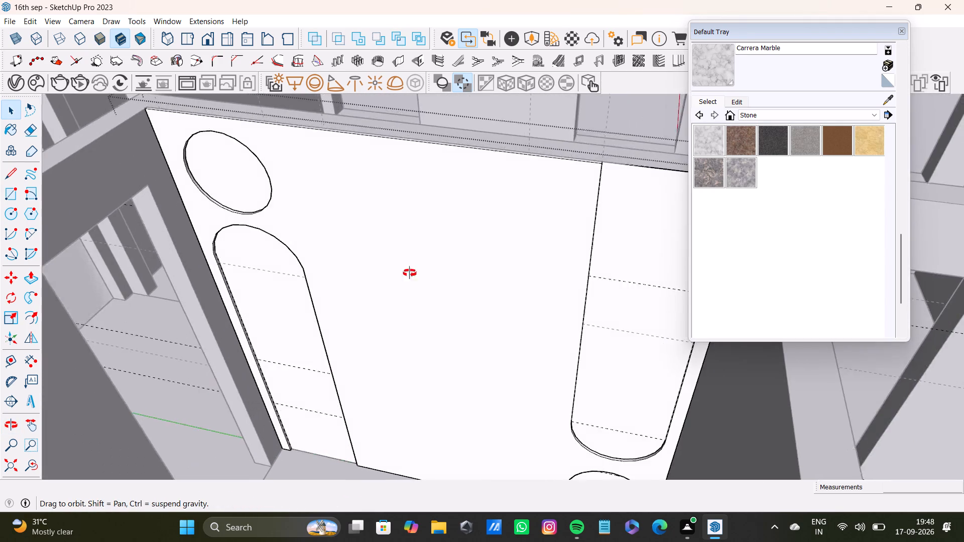
middle_click_drag(410, 273, 465, 277)
scroll(356, 238, "down", 4)
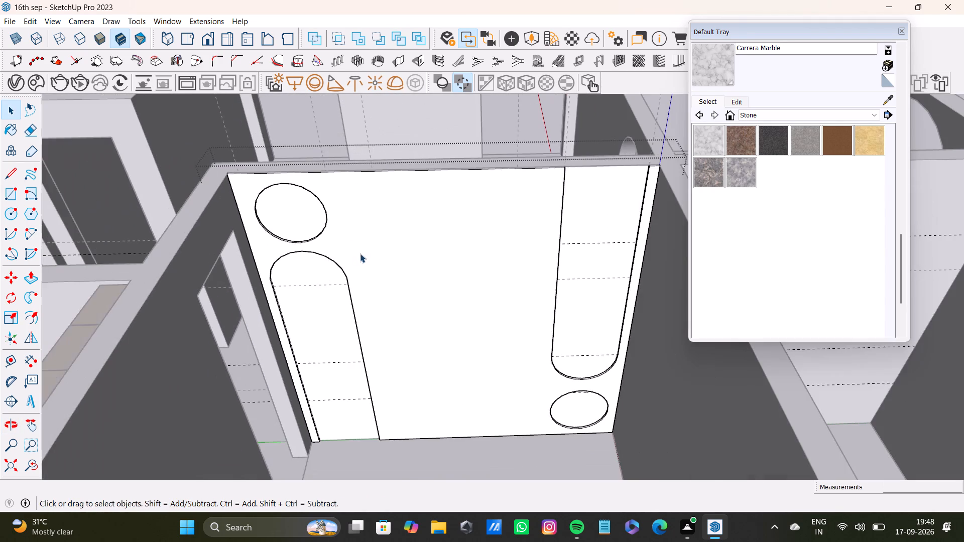
middle_click_drag(360, 254, 343, 317)
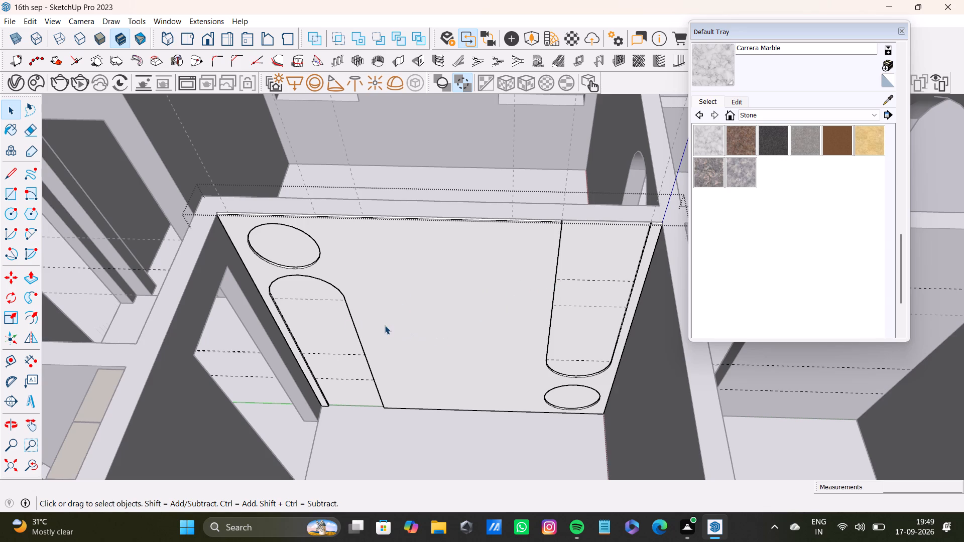
Place a vertical guide about 1 1/4" from the arched panel's long edge, toward the middle of the wall.
left_click(10, 365)
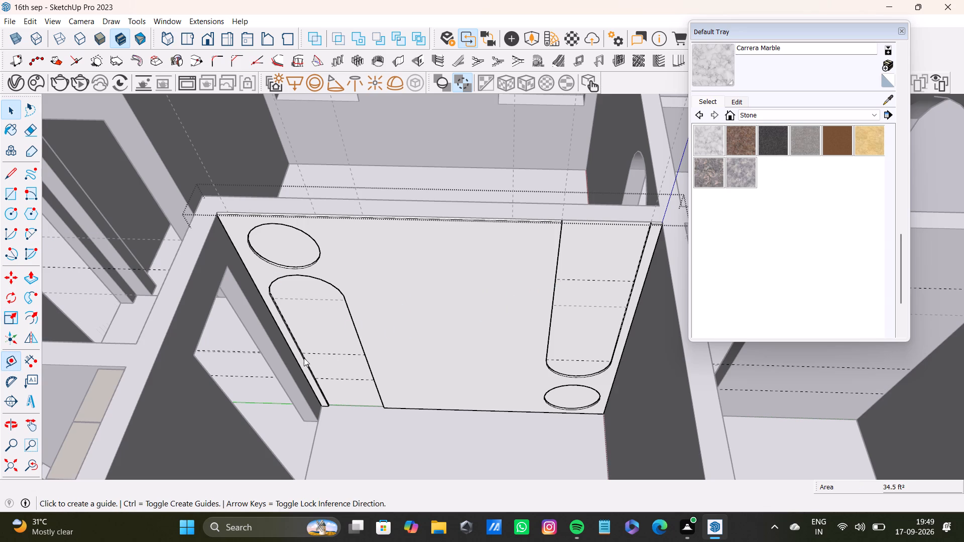
scroll(344, 357, "up", 2)
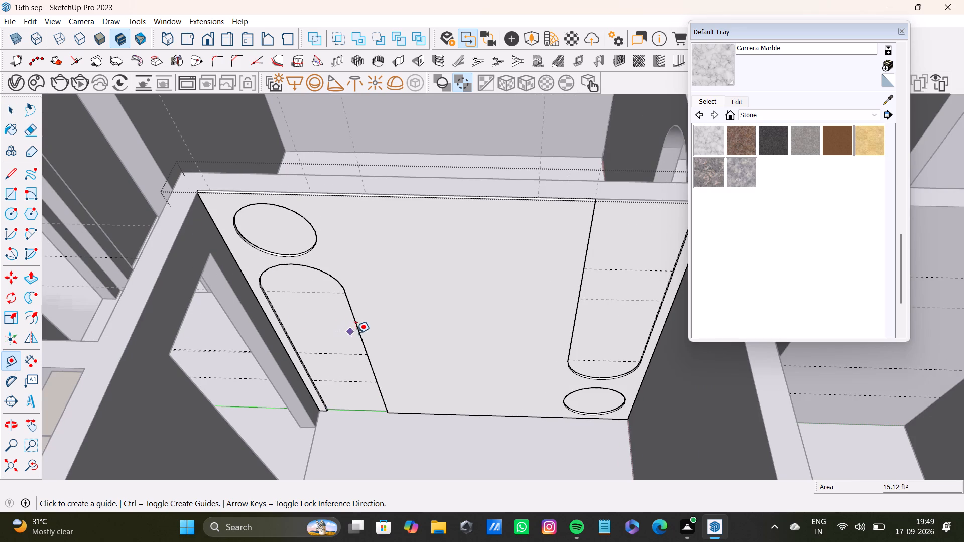
left_click(358, 334)
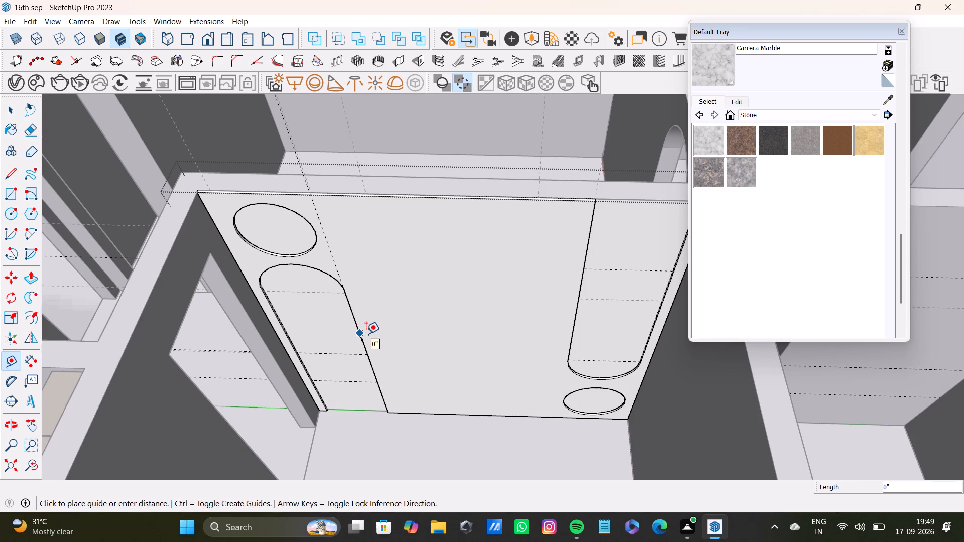
scroll(361, 328, "up", 7)
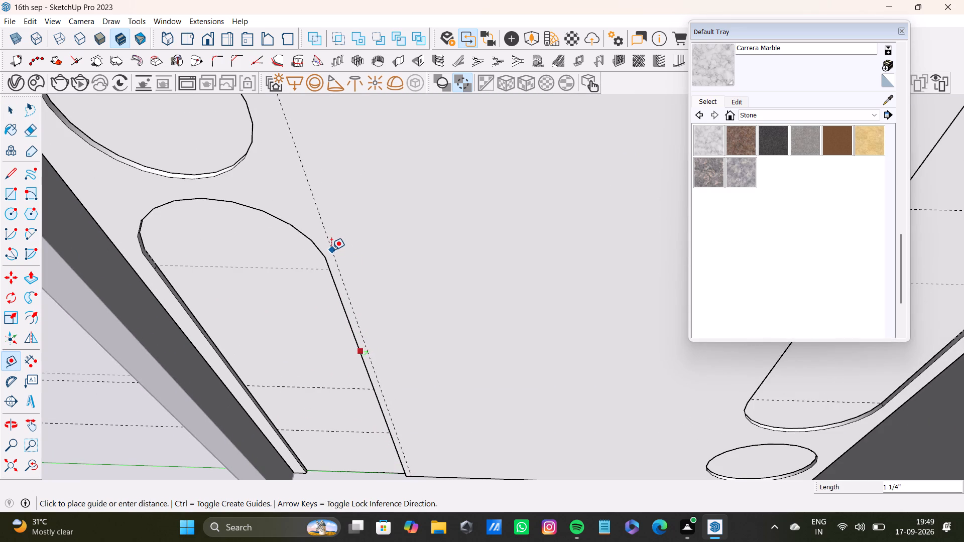
left_click(330, 250)
Place a vertical guide 1" from the hanging panel's long edge, toward the middle of the wall.
scroll(348, 266, "down", 5)
middle_click_drag(379, 264, 253, 324, "shift")
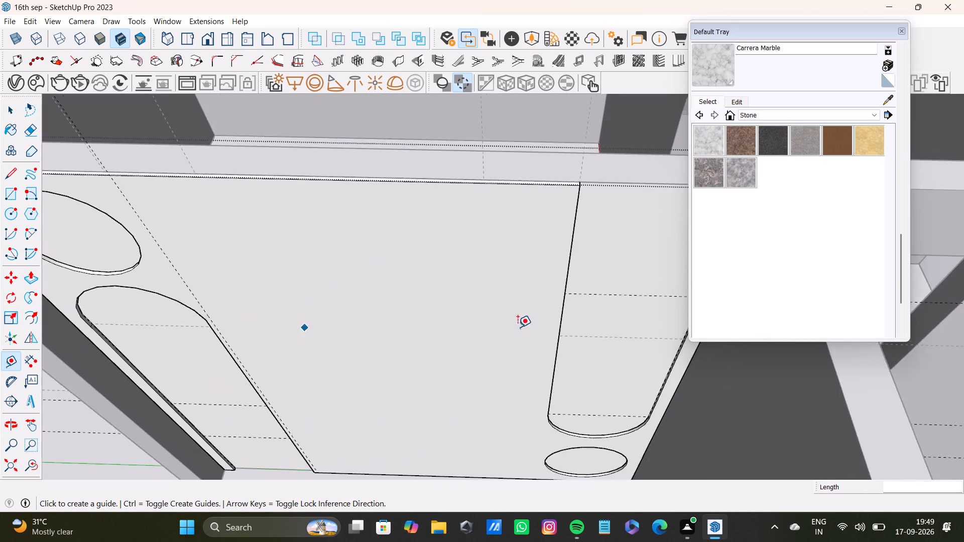
scroll(518, 326, "up", 3)
left_click(576, 318)
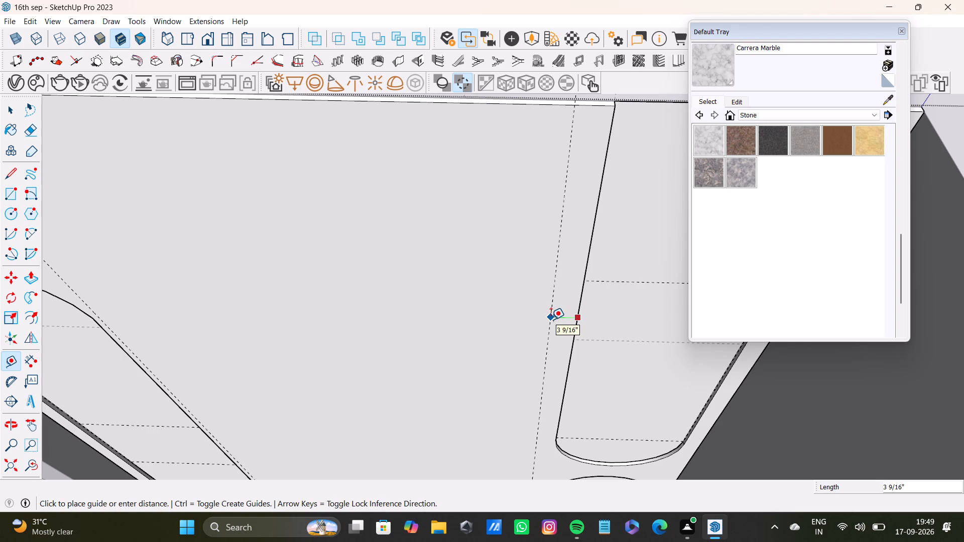
key("1")
key("shift+quotedbl")
key("Return")
key("space")
Draw a full-height rectangle about 7/8" wide and 10' tall along the guide beside the arched panel.
scroll(372, 291, "down", 9)
middle_click_drag(359, 303, 417, 224)
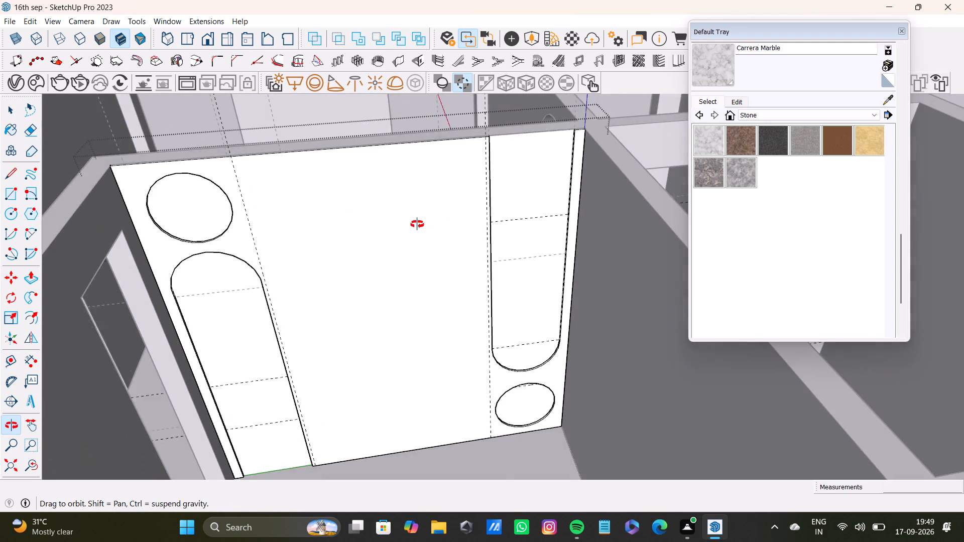
middle_click_drag(417, 224, 415, 224)
scroll(224, 185, "up", 4)
key("r")
scroll(229, 160, "up", 4)
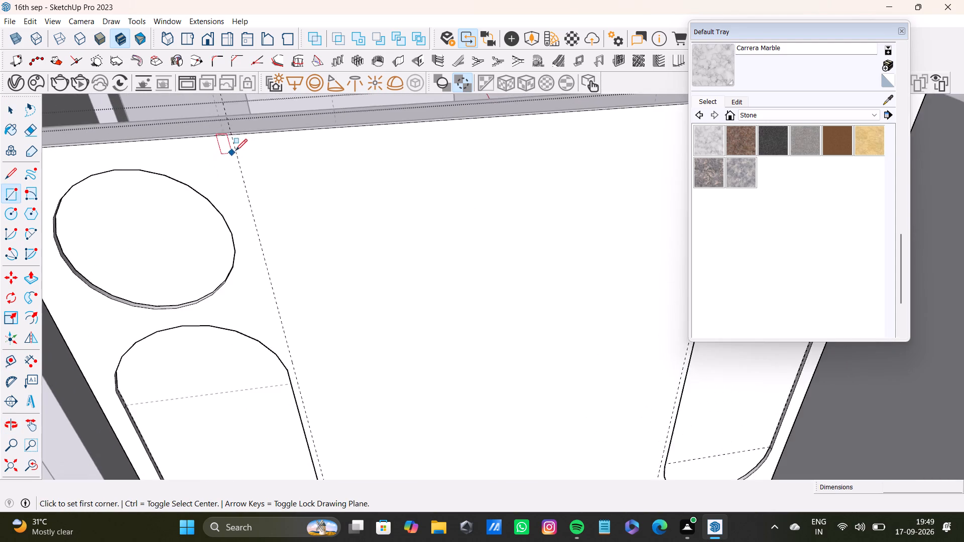
scroll(235, 151, "up", 6)
left_click(231, 127)
scroll(319, 333, "down", 4)
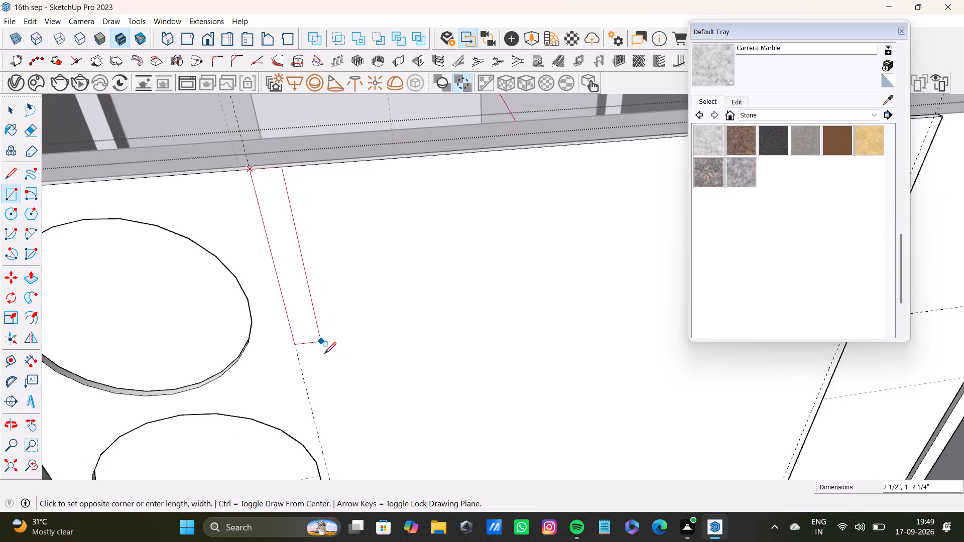
middle_click_drag(331, 371, 296, 145, "shift")
scroll(332, 380, "down", 3)
middle_click_drag(335, 389, 318, 362, "shift")
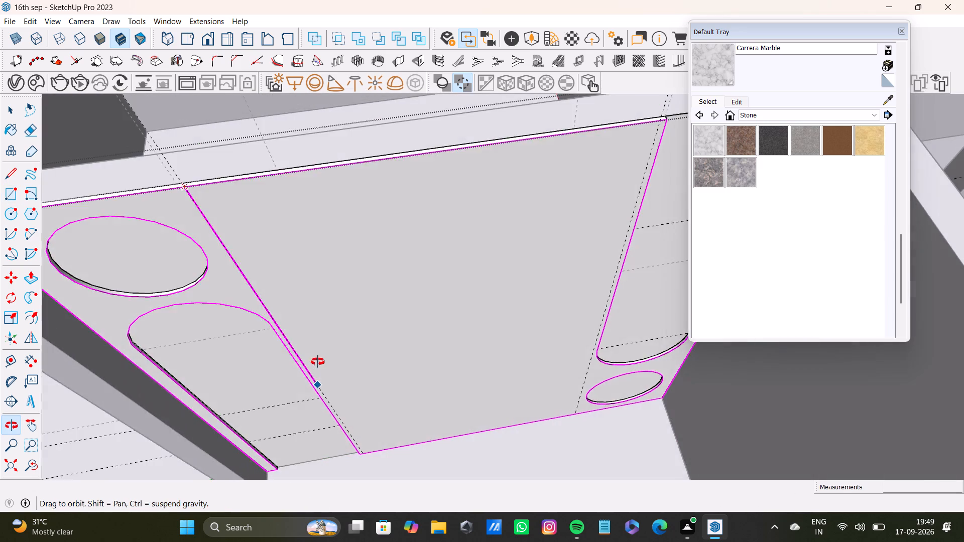
middle_click_drag(318, 362, 320, 364, "shift")
scroll(350, 423, "up", 2)
middle_click_drag(356, 425, 346, 309, "shift")
scroll(363, 348, "up", 9)
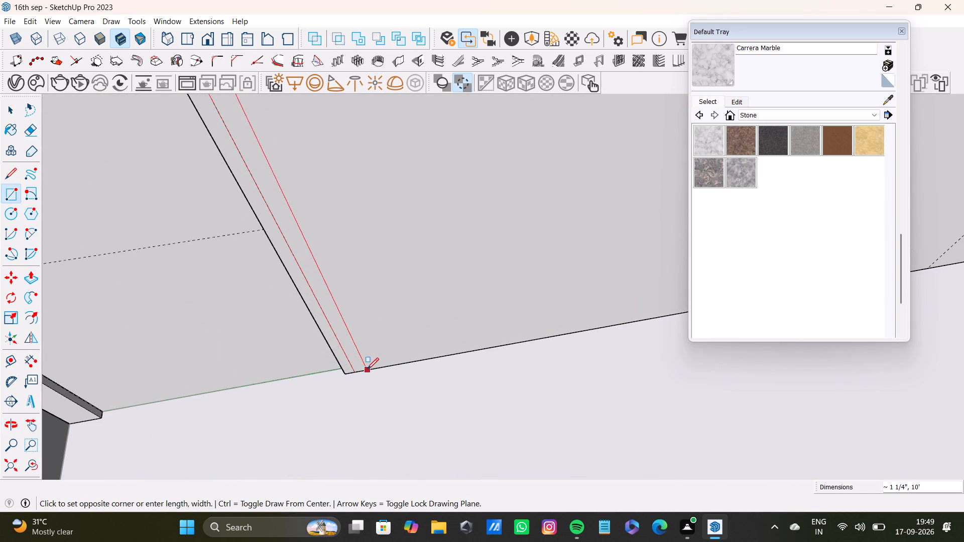
left_click(363, 369)
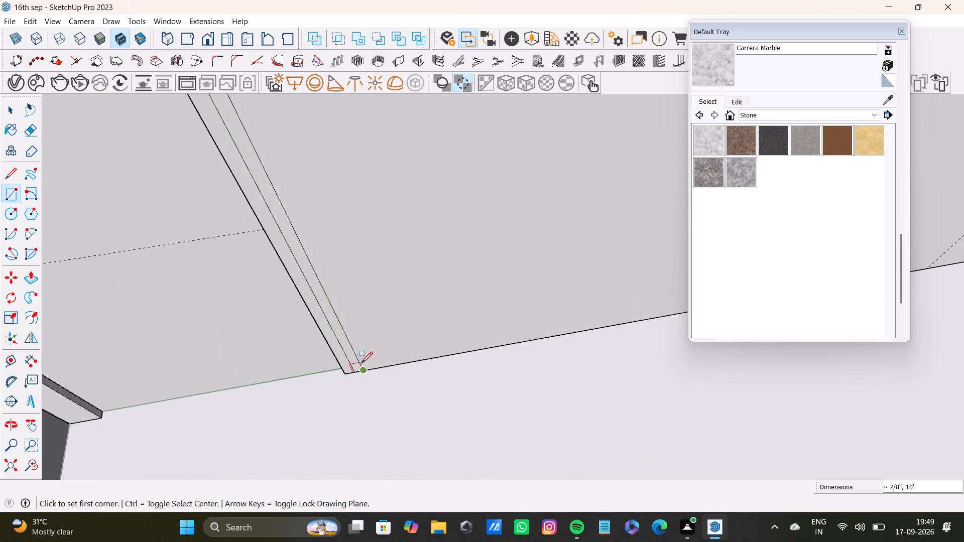
scroll(351, 325, "down", 15)
key("space")
Pull the narrow full-height strip beside the arched panel outward from the wall face.
middle_click_drag(315, 223, 340, 464, "shift")
scroll(219, 301, "up", 1)
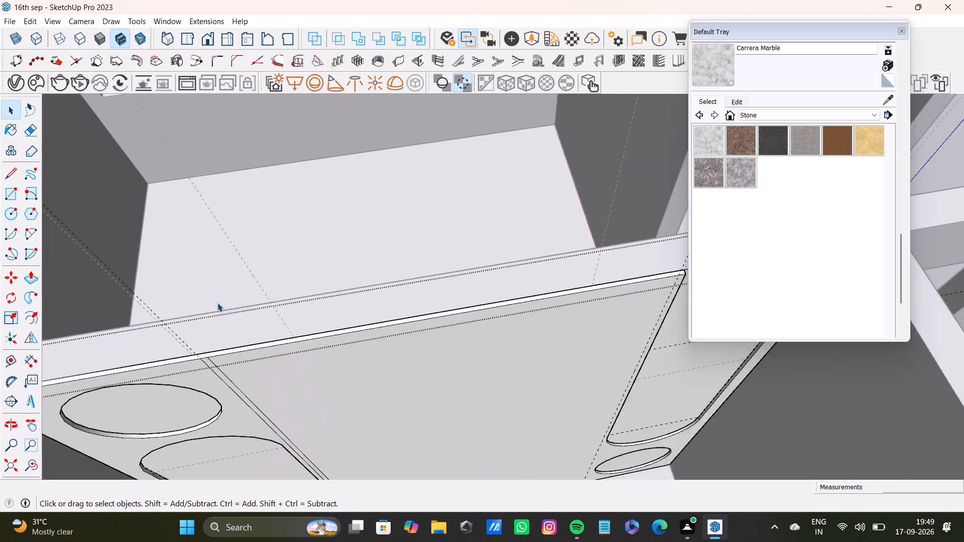
scroll(217, 303, "up", 5)
middle_click_drag(220, 391, 354, 201)
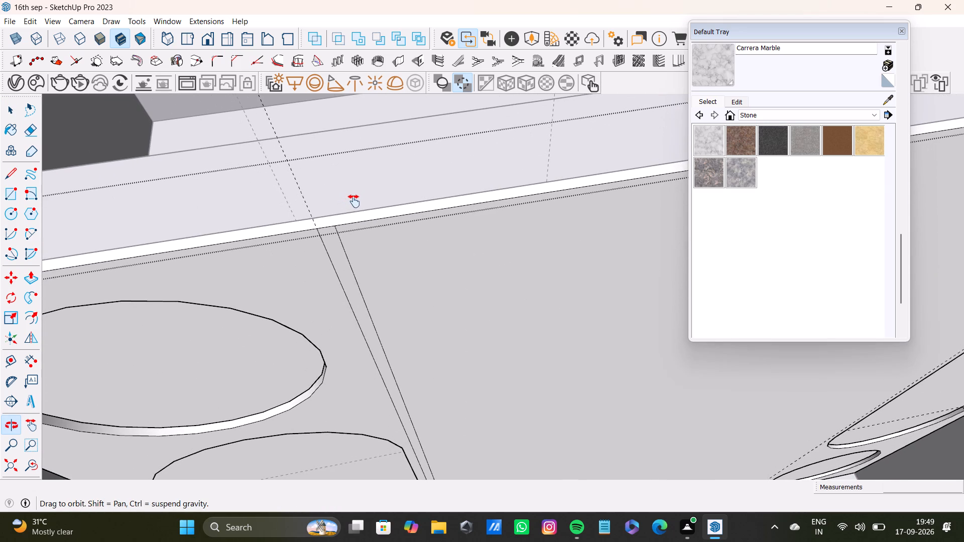
middle_click_drag(354, 201, 361, 197)
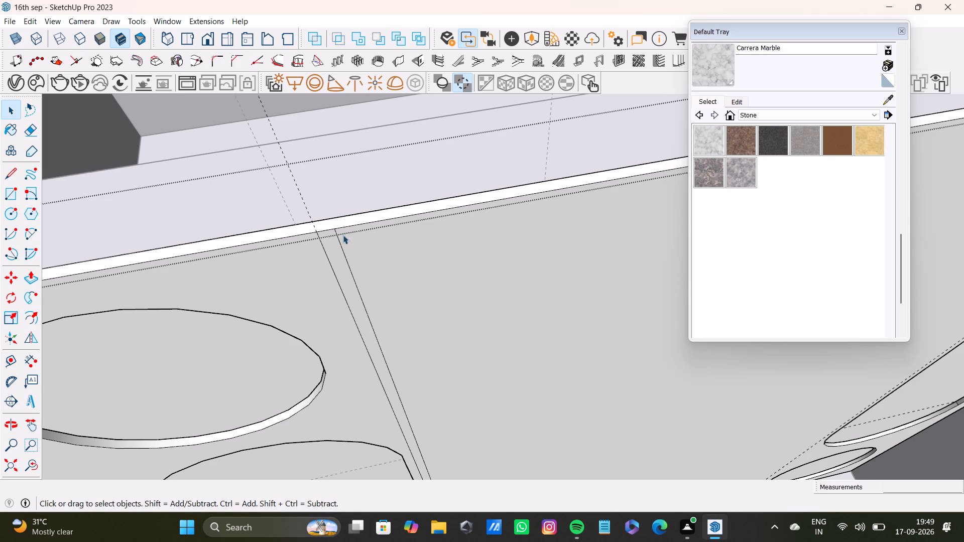
scroll(341, 254, "up", 7)
left_click(331, 256)
left_click(337, 264)
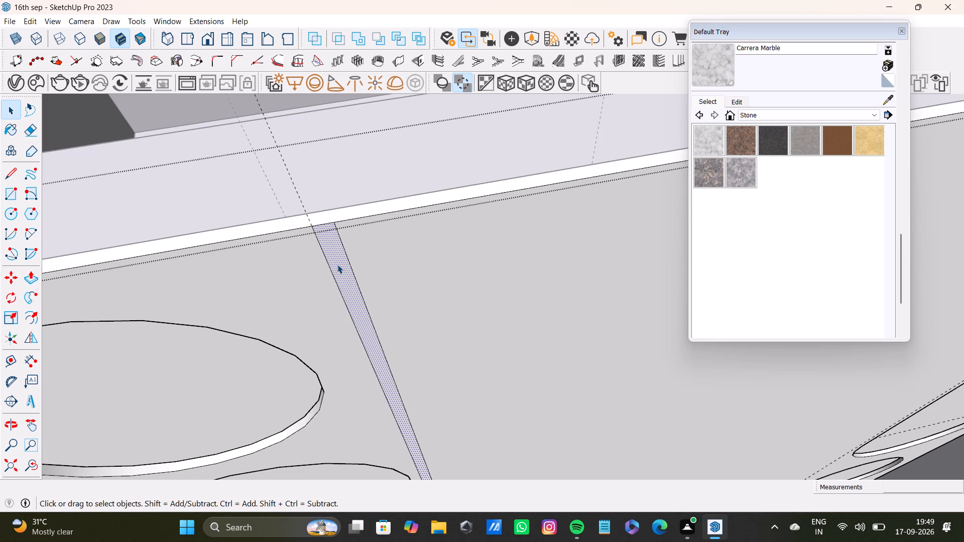
key("p")
left_click_drag(337, 264, 343, 280)
Draw a line across the strip's top end to separate it from the wall's top edge face.
scroll(347, 276, "down", 4)
middle_click_drag(366, 279, 376, 360)
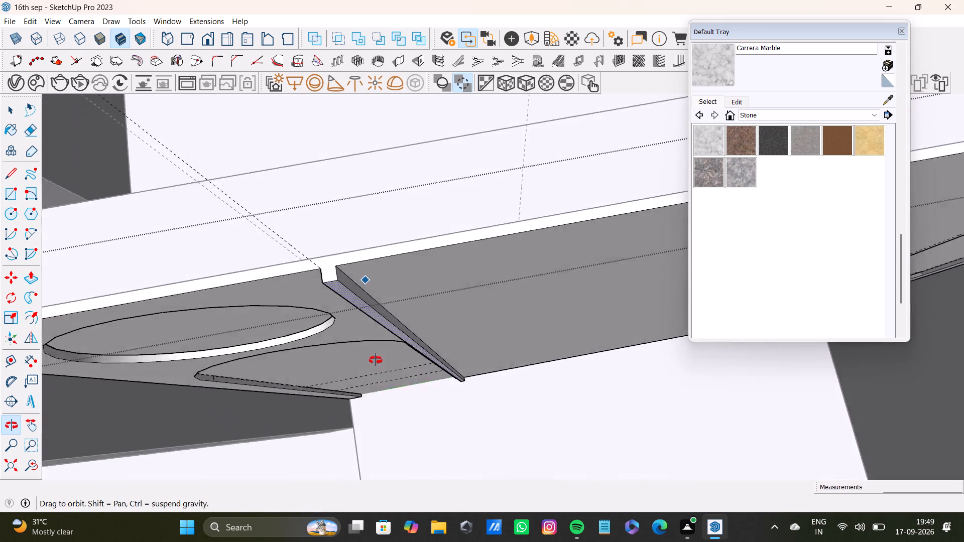
middle_click_drag(376, 360, 387, 325)
scroll(364, 274, "up", 9)
key("space")
double_click(320, 287)
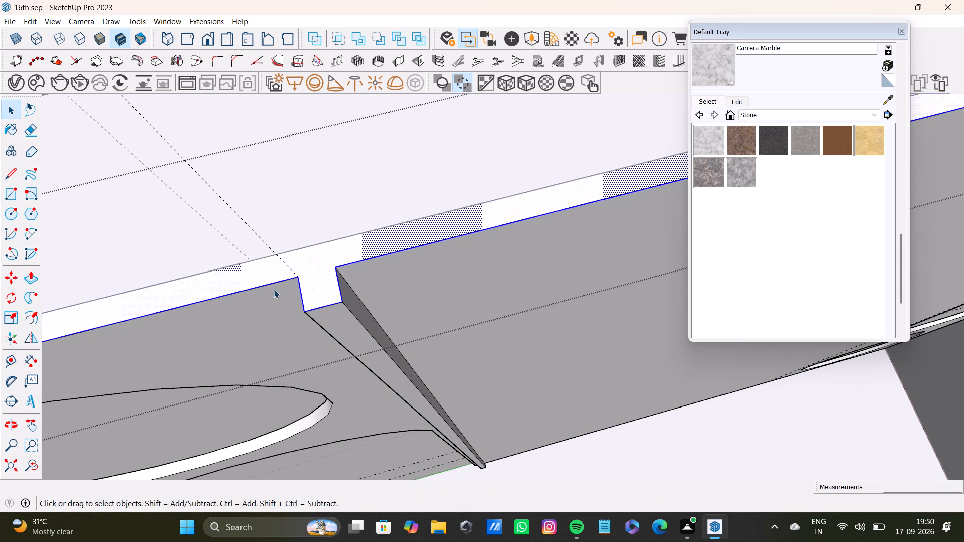
left_click(5, 175)
scroll(261, 292, "up", 6)
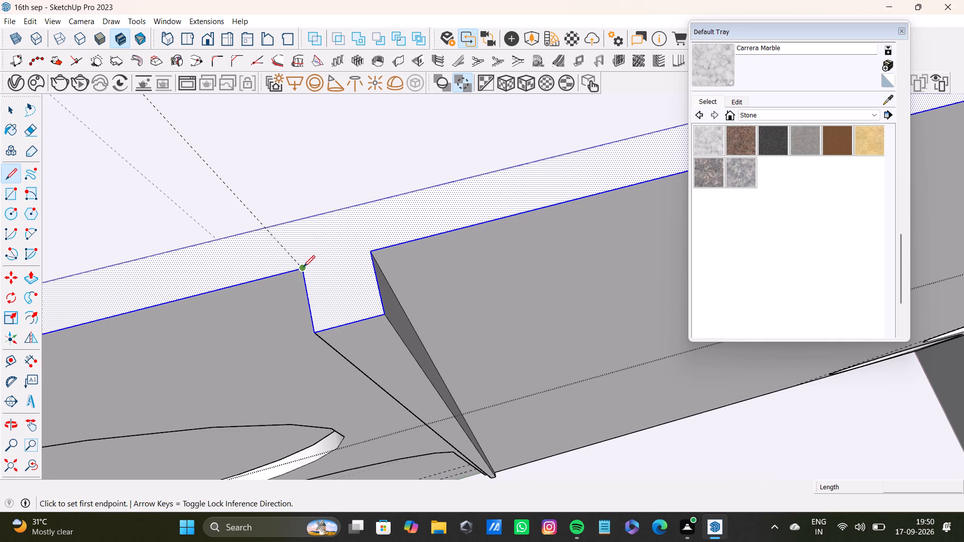
left_click(302, 267)
left_click(371, 254)
key("space")
Select the strip's top, side and front faces and push its front face back toward the wall by about 7/16".
double_click(344, 279)
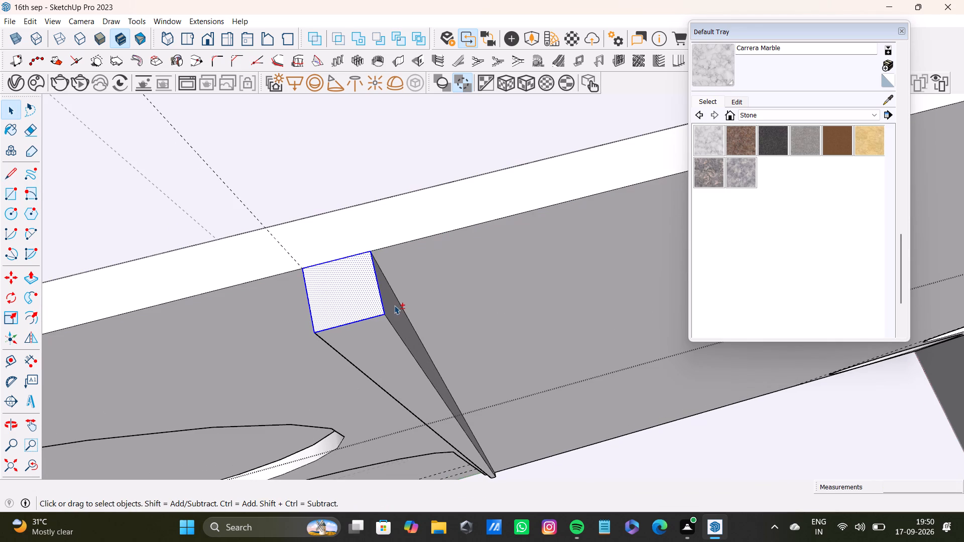
double_click(395, 307, "shift")
double_click(375, 354, "shift")
scroll(376, 354, "down", 4, "shift")
middle_click_drag(375, 357, 489, 251, "shift")
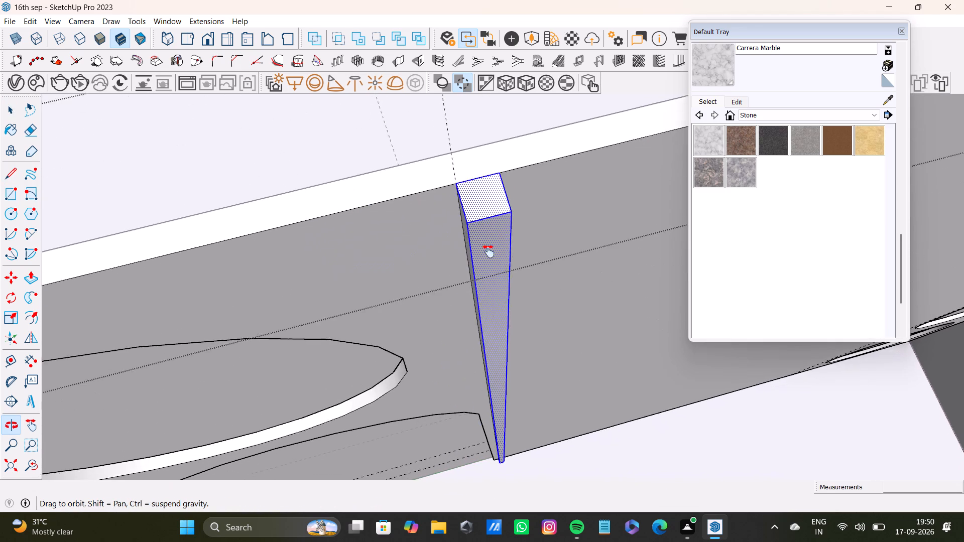
middle_click_drag(489, 251, 501, 254, "shift")
middle_click_drag(485, 262, 587, 246)
scroll(505, 254, "up", 3)
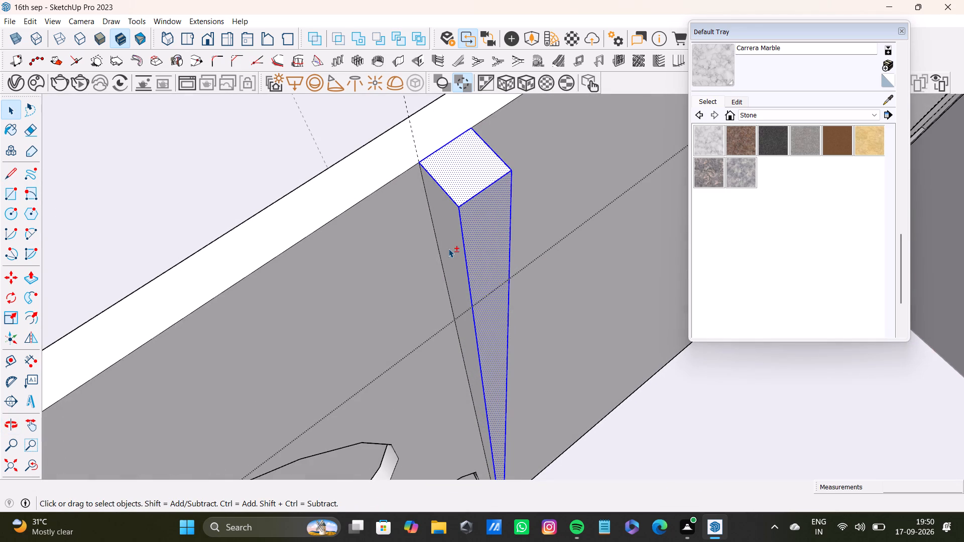
double_click(448, 248, "shift")
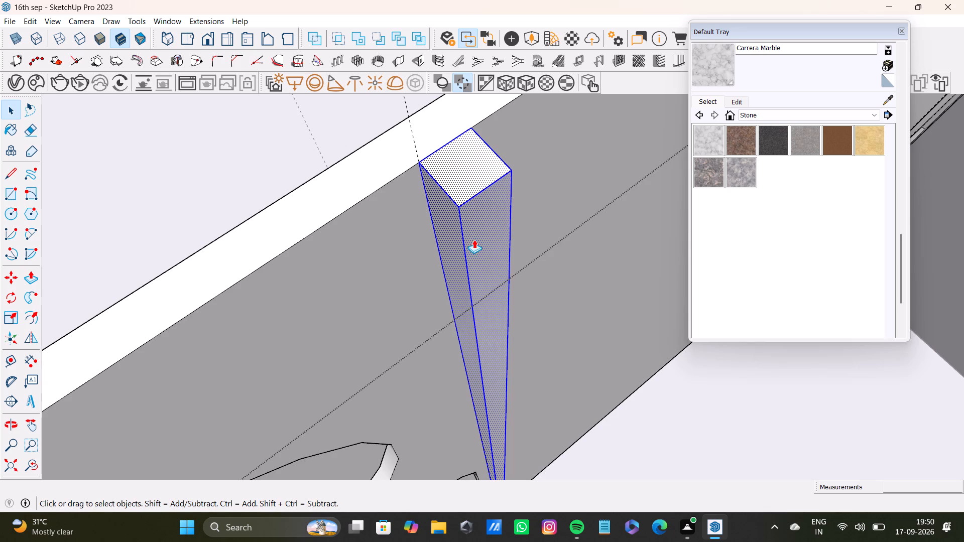
key("p")
left_click_drag(482, 238, 456, 226)
Push the strip's side face that faces the middle of the wall inward by about 7/16" to narrow it.
middle_click_drag(486, 238, 321, 329)
middle_click_drag(638, 290, 486, 341, "shift")
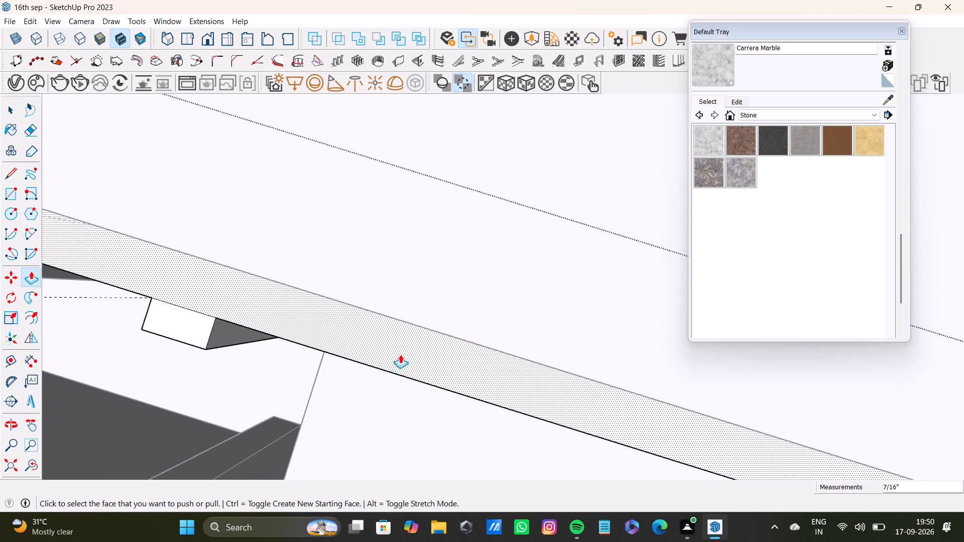
middle_click_drag(338, 360, 535, 308, "shift")
middle_click_drag(533, 221, 324, 419, "shift")
scroll(367, 372, "down", 5)
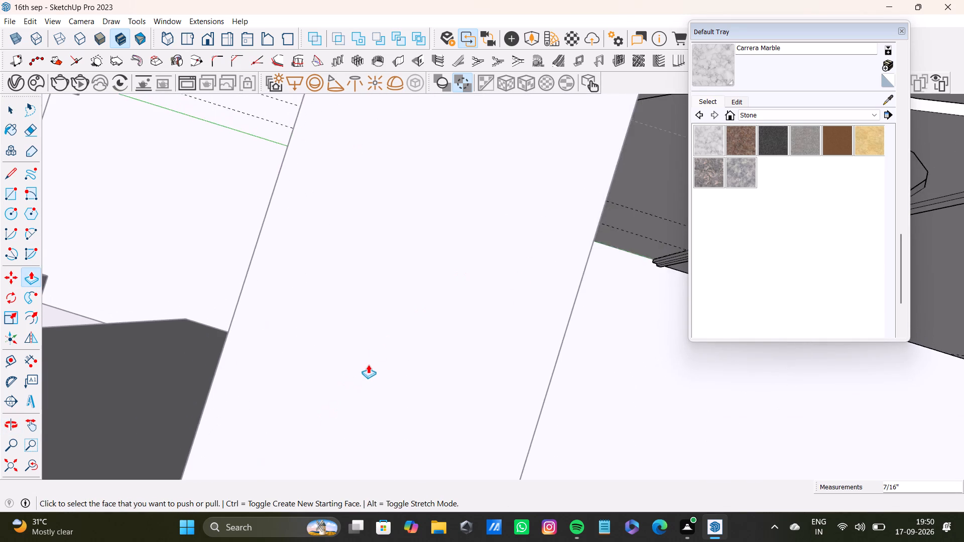
scroll(368, 364, "down", 8)
scroll(500, 290, "down", 4)
middle_click_drag(523, 268, 334, 315, "shift")
scroll(318, 325, "up", 5)
middle_click_drag(235, 392, 252, 359)
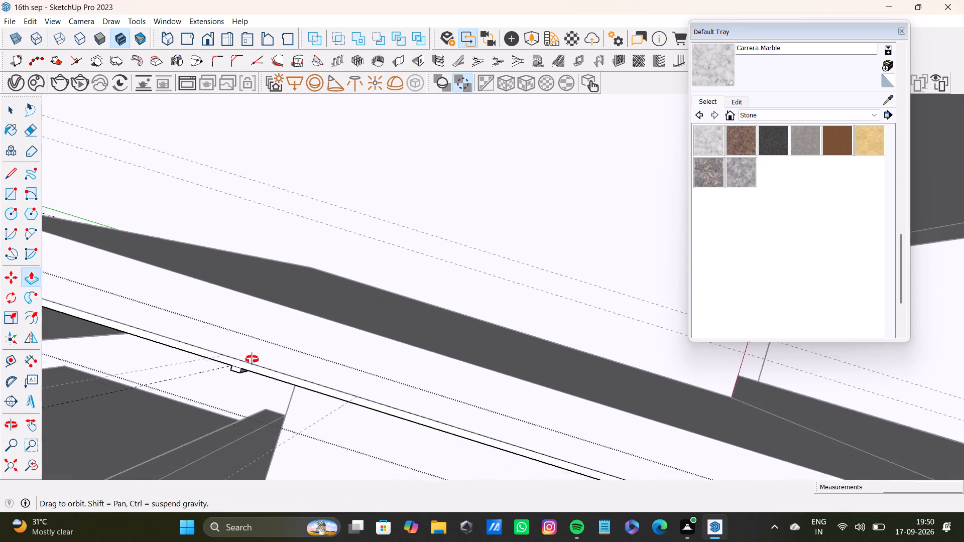
middle_click_drag(252, 359, 289, 330)
scroll(296, 225, "up", 4)
middle_click_drag(294, 178, 341, 395, "shift")
scroll(343, 389, "up", 3)
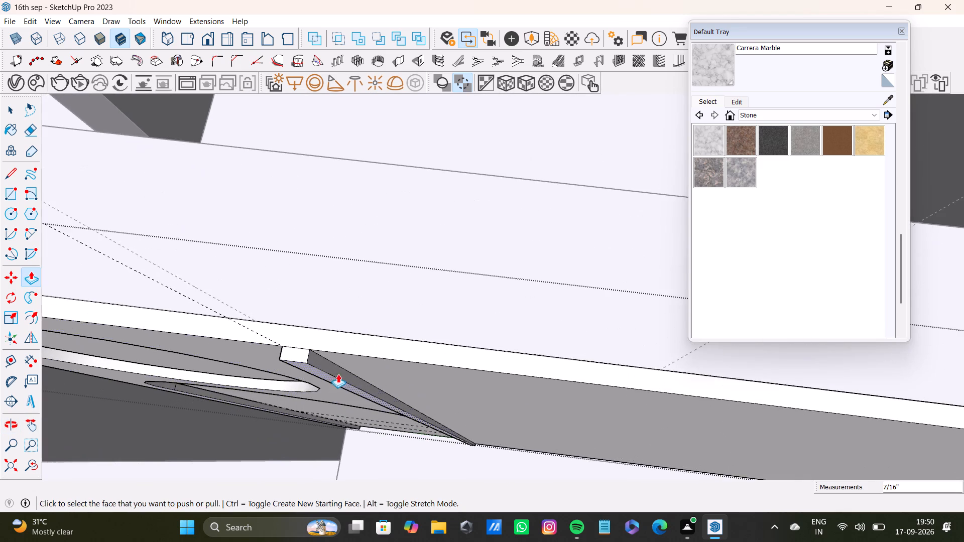
middle_click_drag(339, 367, 310, 358)
left_click_drag(309, 332, 295, 333)
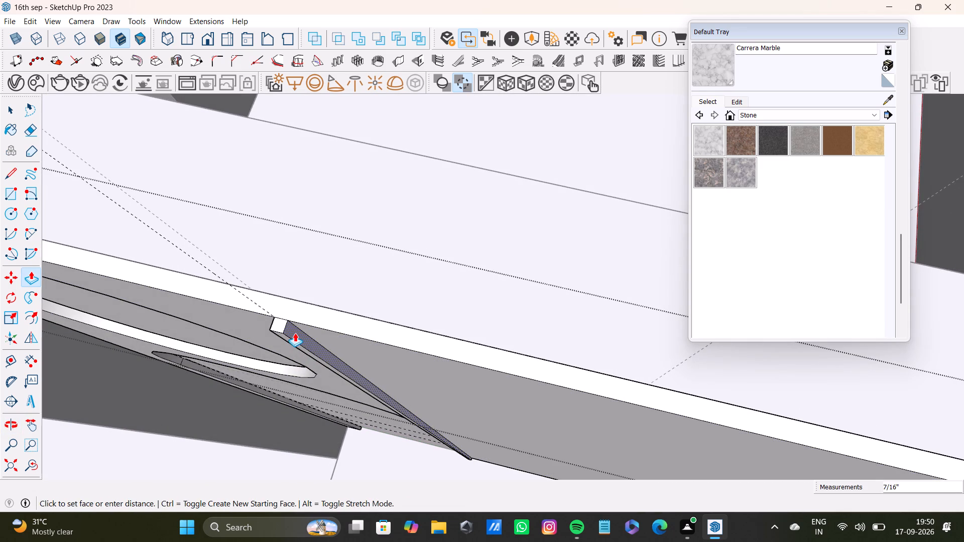
Select the narrow strip's top, front and both side faces and make them into a component.
left_click_drag(295, 333, 294, 333)
key("space")
scroll(279, 330, "up", 7)
double_click(276, 325, "shift")
double_click(300, 334, "shift")
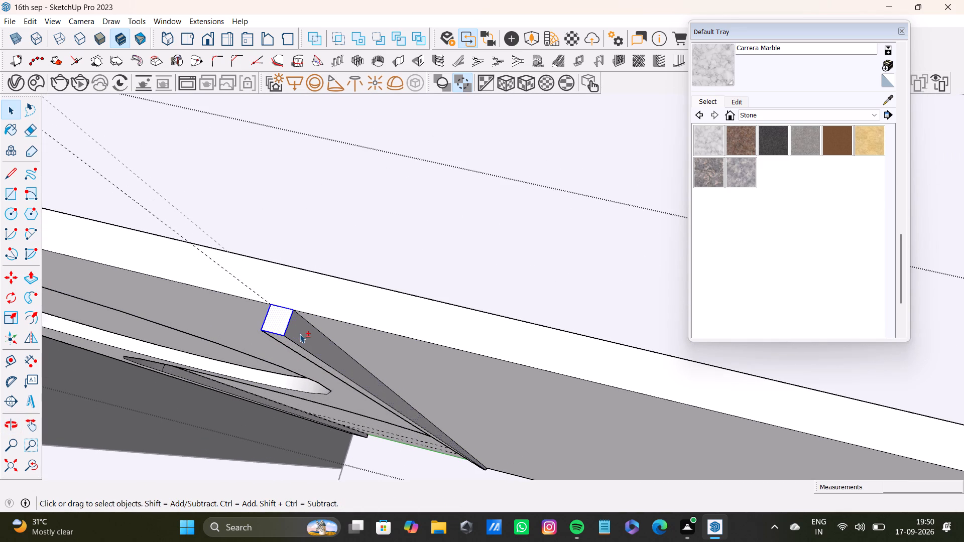
double_click(285, 342, "shift")
scroll(294, 355, "down", 4, "shift")
middle_click_drag(297, 369, 460, 298)
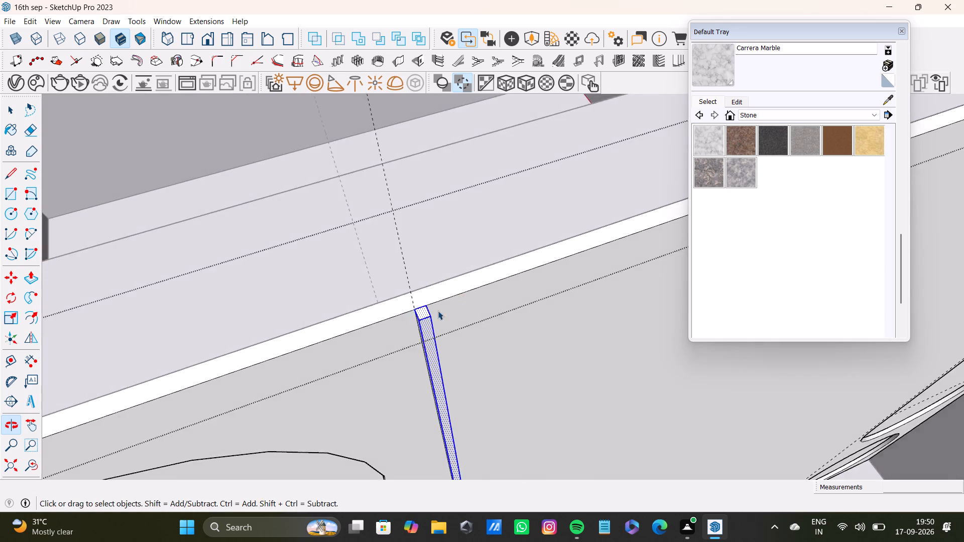
scroll(416, 327, "up", 7)
middle_click_drag(423, 323, 491, 301)
left_click(421, 348, "shift")
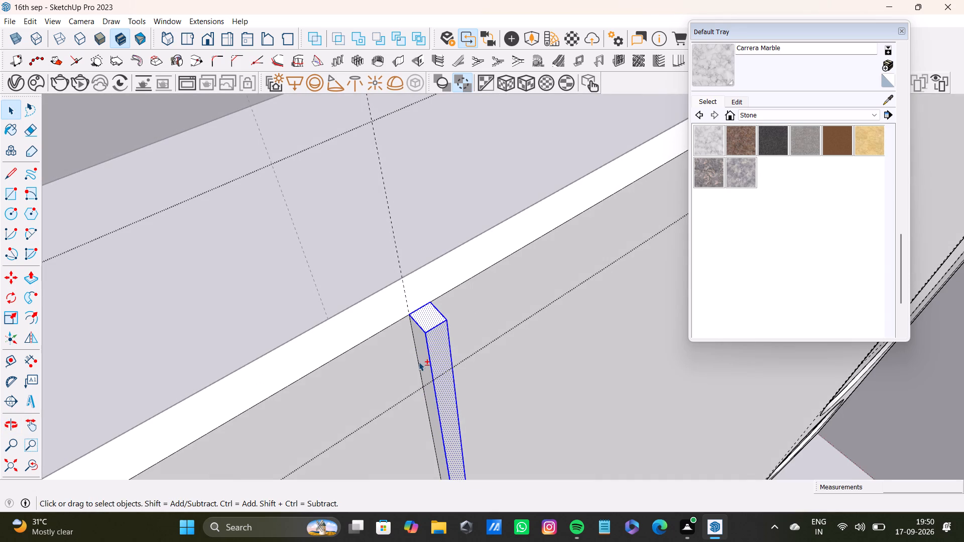
double_click(419, 362, "shift")
left_click(399, 363, "shift")
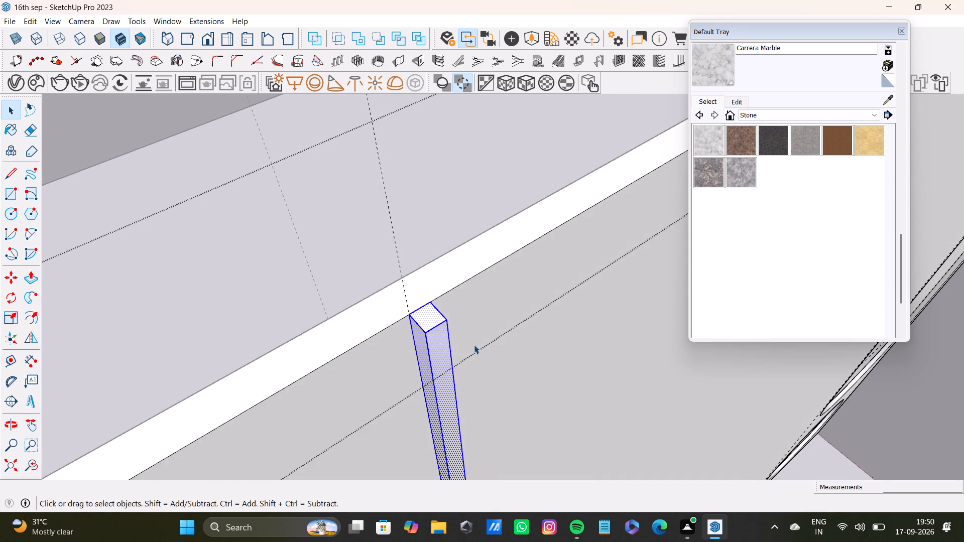
scroll(474, 346, "down", 16)
middle_click_drag(517, 392, 414, 358)
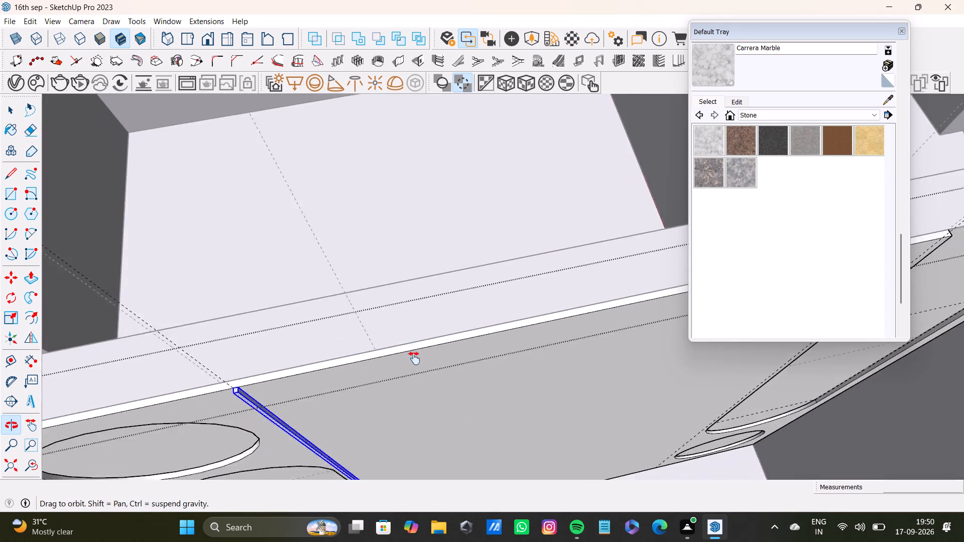
middle_click_drag(414, 358, 403, 325)
scroll(211, 293, "up", 9)
key("m")
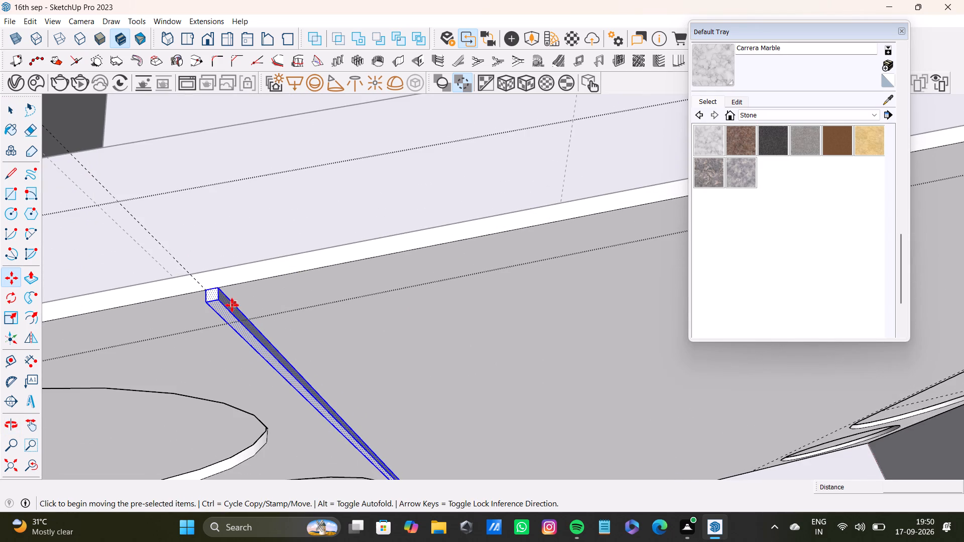
right_click(217, 300)
left_click(262, 387)
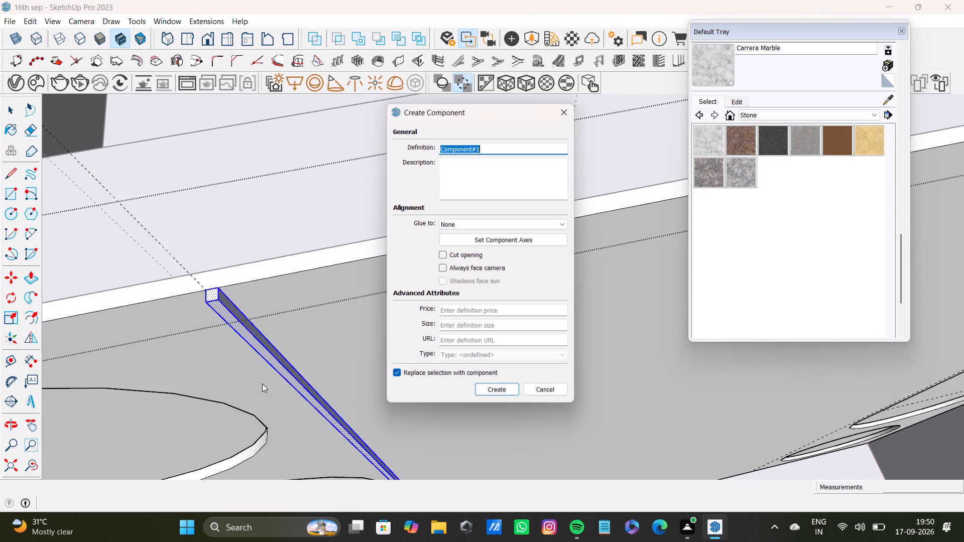
left_click(505, 148)
key("comma")
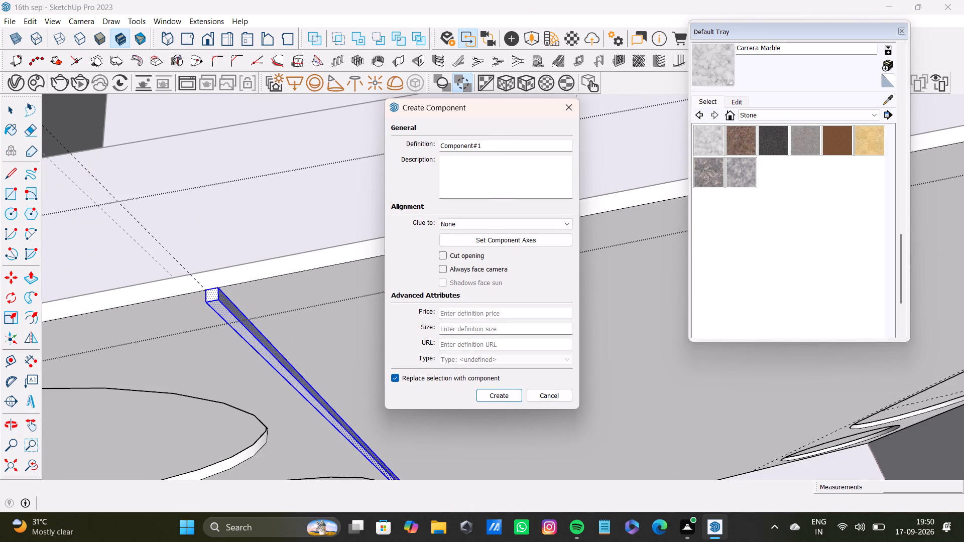
left_click(493, 393)
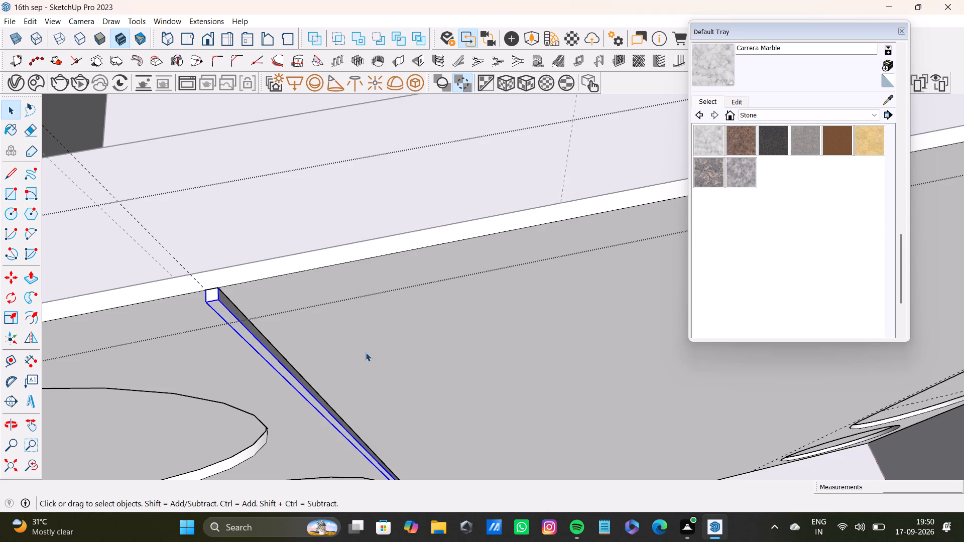
Open the strip component, select all its faces and copy them 5' 4 5/8" along the wall to the guide beside the hanging panel.
key("space")
left_click(307, 216)
scroll(207, 298, "up", 3)
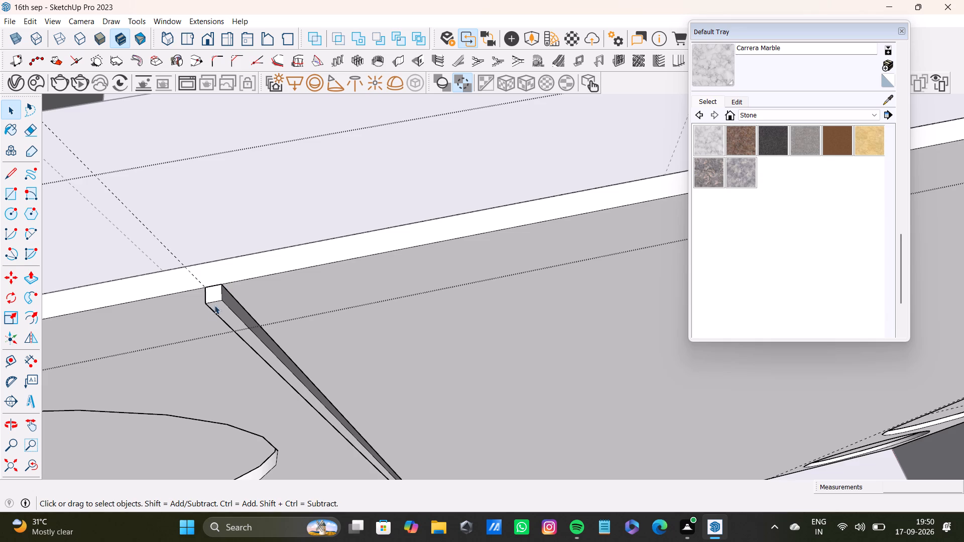
scroll(195, 309, "up", 17)
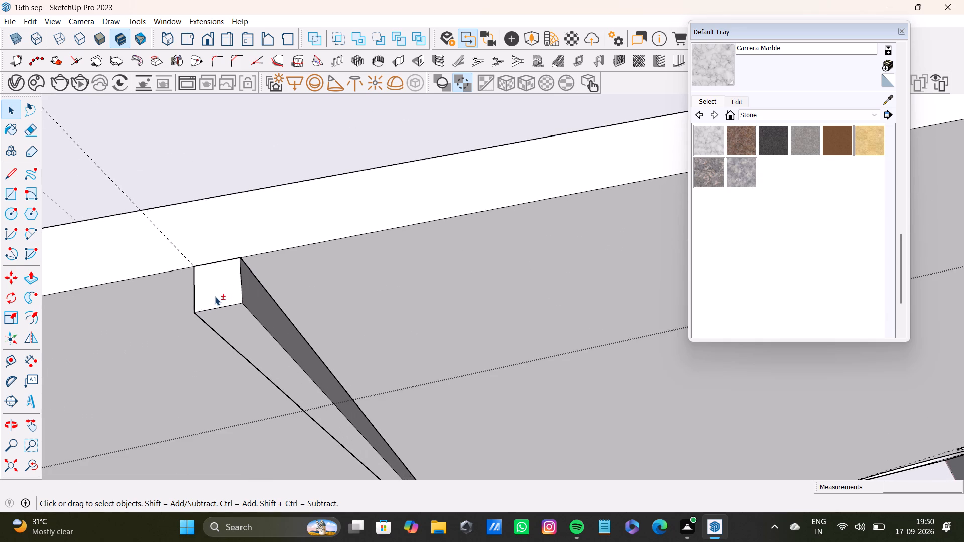
double_click(226, 289, "shift")
double_click(245, 332, "shift")
double_click(228, 288, "shift")
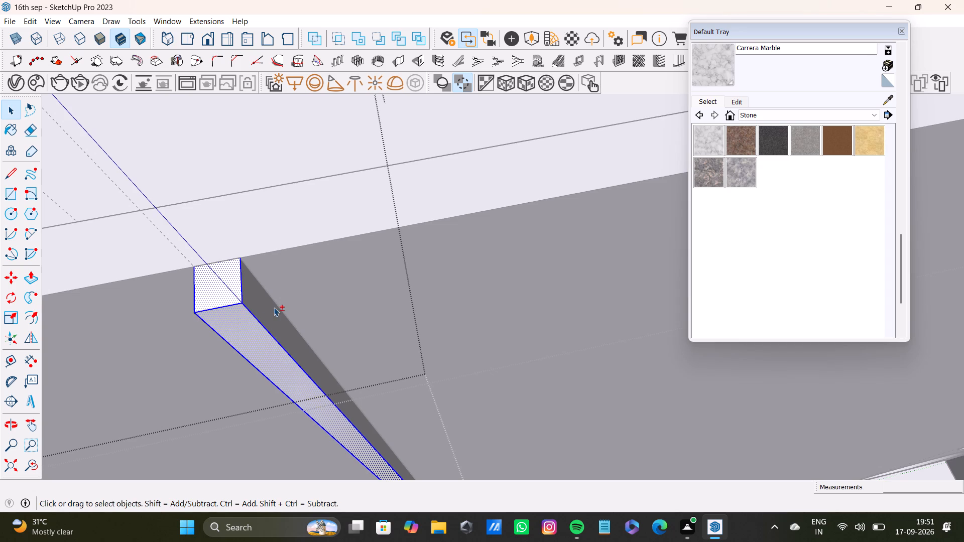
double_click(274, 307, "shift")
scroll(251, 330, "down", 5, "shift")
double_click(269, 323, "shift")
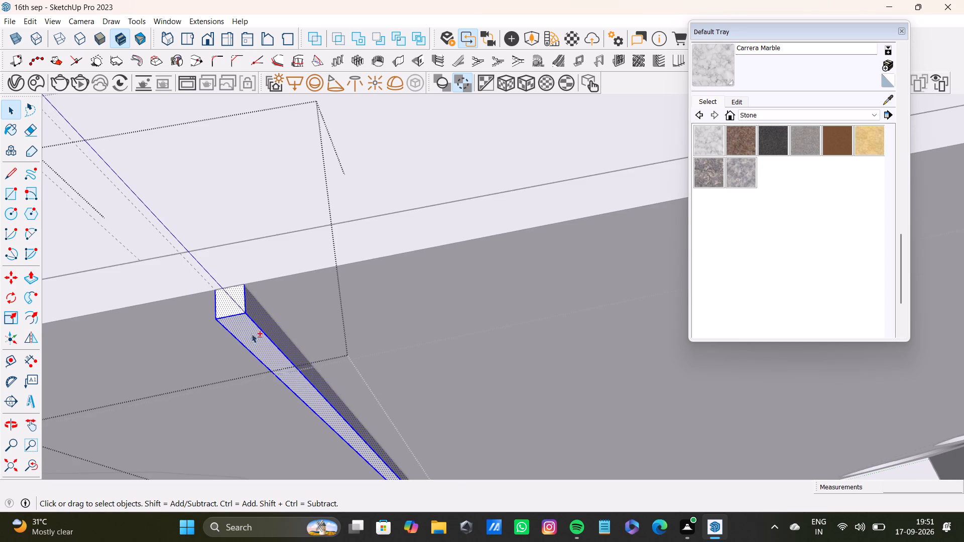
scroll(240, 340, "down", 5, "shift")
middle_click_drag(240, 340, 341, 283, "shift")
scroll(314, 274, "up", 8)
middle_click_drag(328, 256, 505, 220)
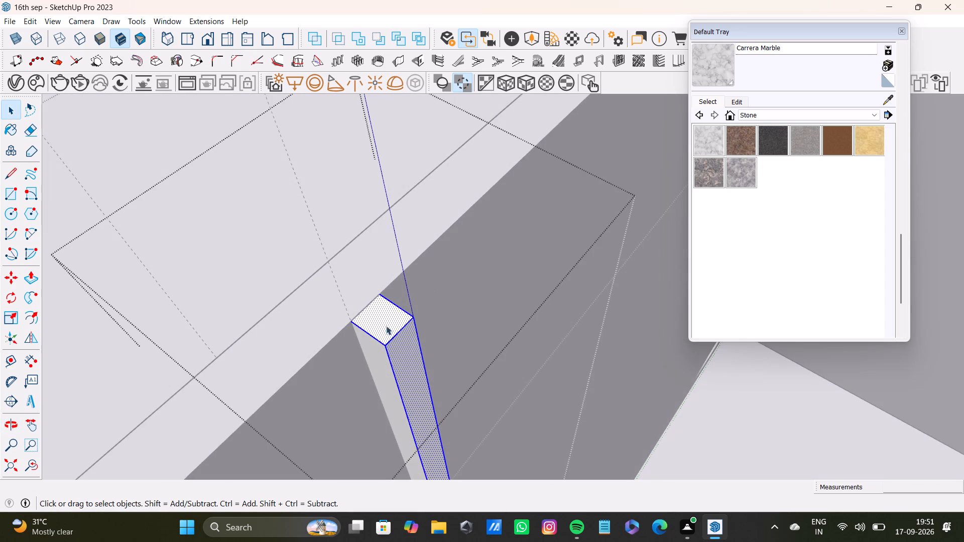
double_click(377, 351, "shift")
scroll(378, 351, "down", 13, "shift")
middle_click_drag(440, 369, 314, 268, "shift")
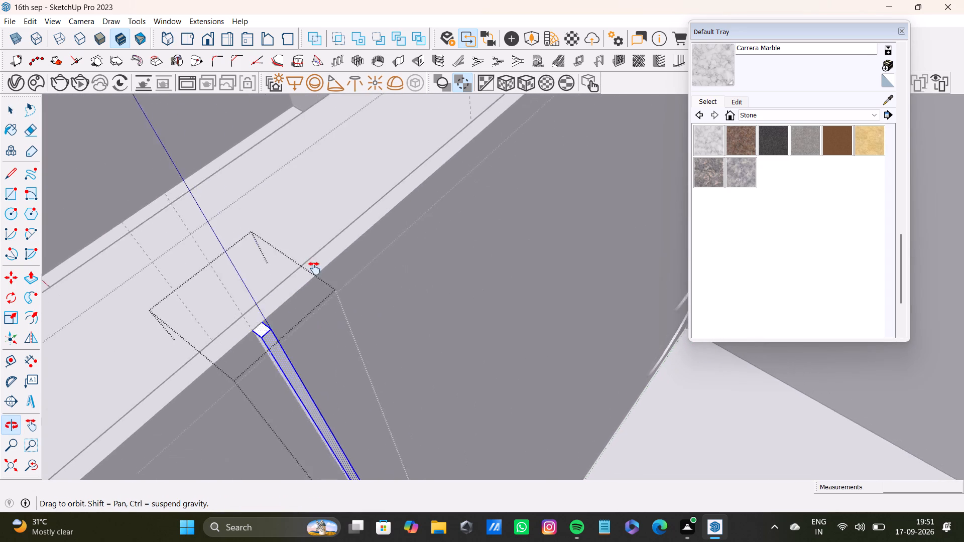
middle_click_drag(314, 268, 451, 408, "shift")
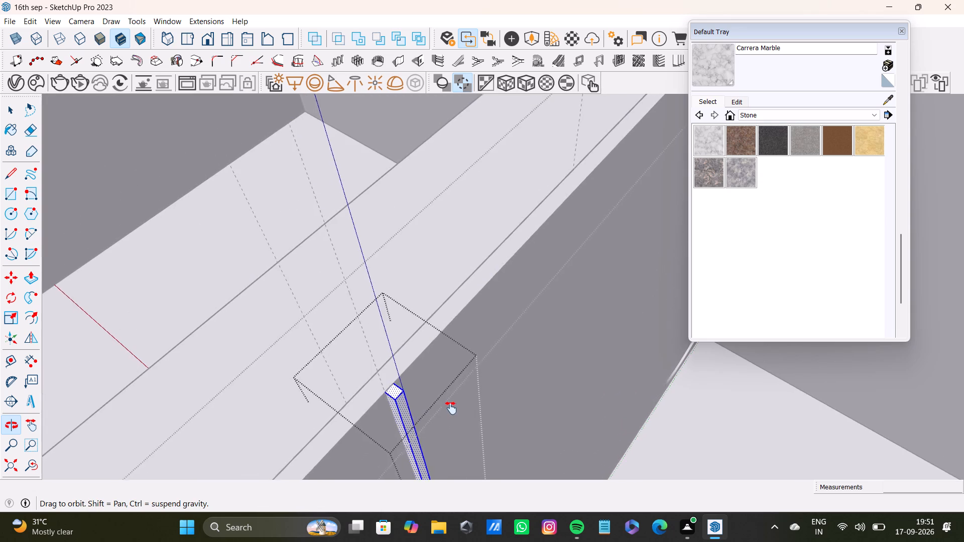
middle_click_drag(451, 408, 448, 411, "shift")
key("m")
scroll(382, 412, "up", 4)
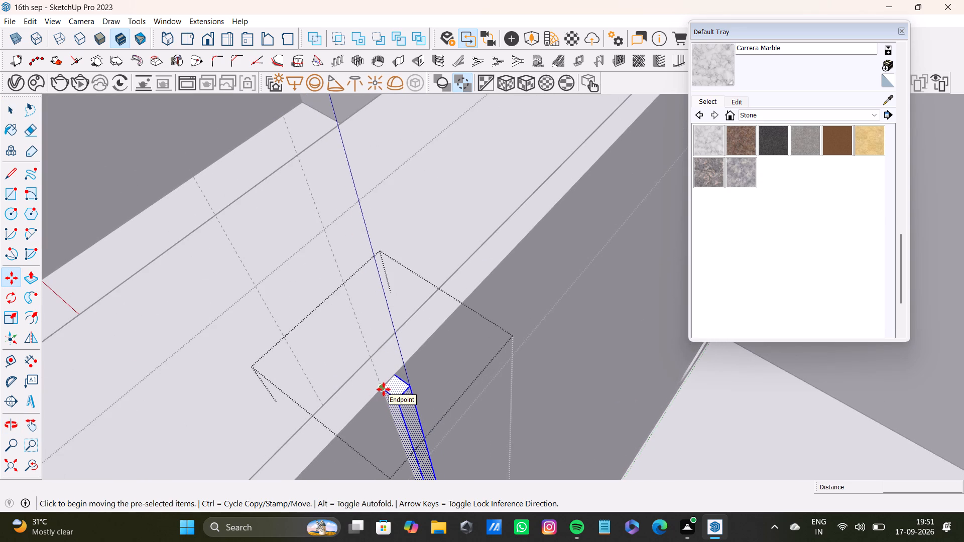
left_click(384, 389, "ctrl")
scroll(449, 366, "down", 8)
middle_click_drag(509, 319, 215, 478, "shift")
scroll(451, 343, "down", 3)
middle_click_drag(520, 289, 238, 474, "shift")
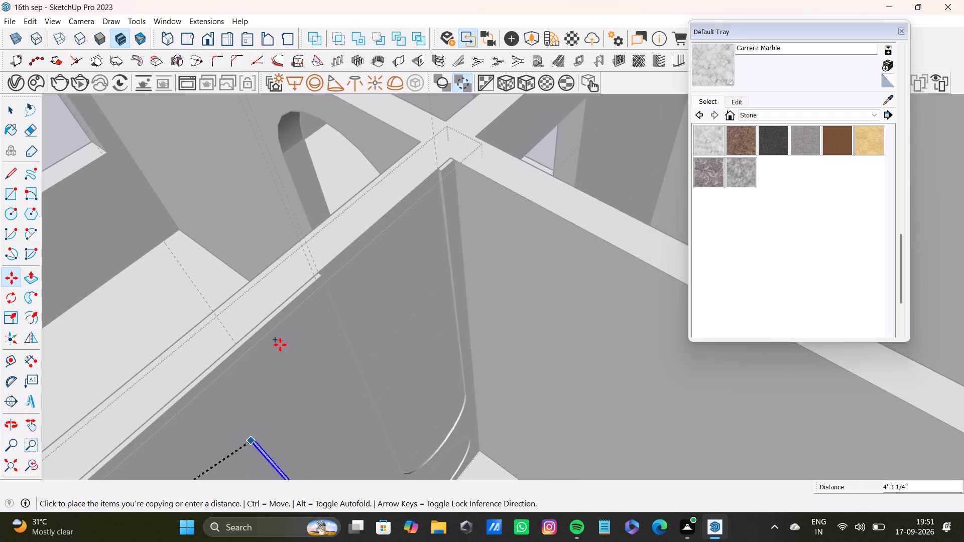
scroll(316, 291, "up", 1)
middle_click_drag(316, 291, 304, 290)
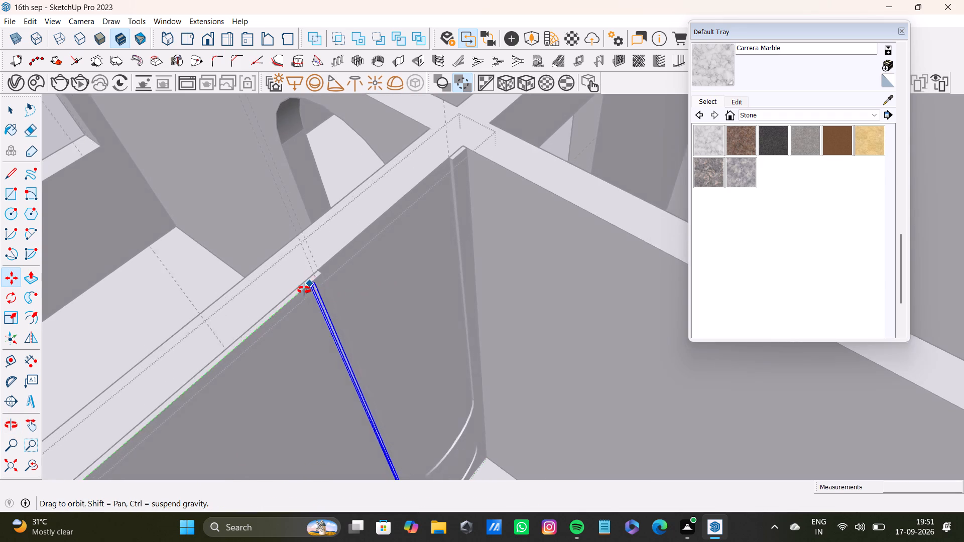
middle_click_drag(304, 290, 183, 289)
scroll(226, 251, "up", 8)
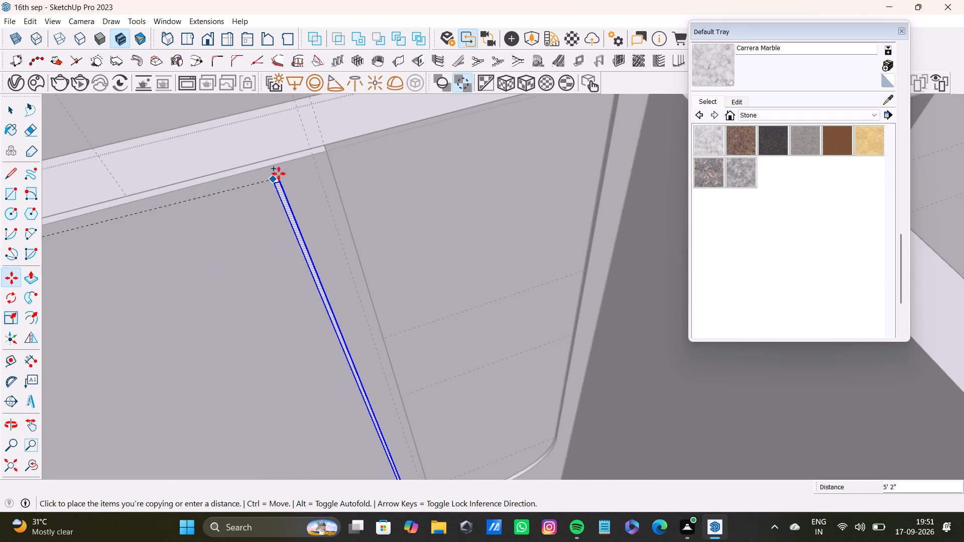
scroll(291, 162, "up", 2)
left_click(319, 151)
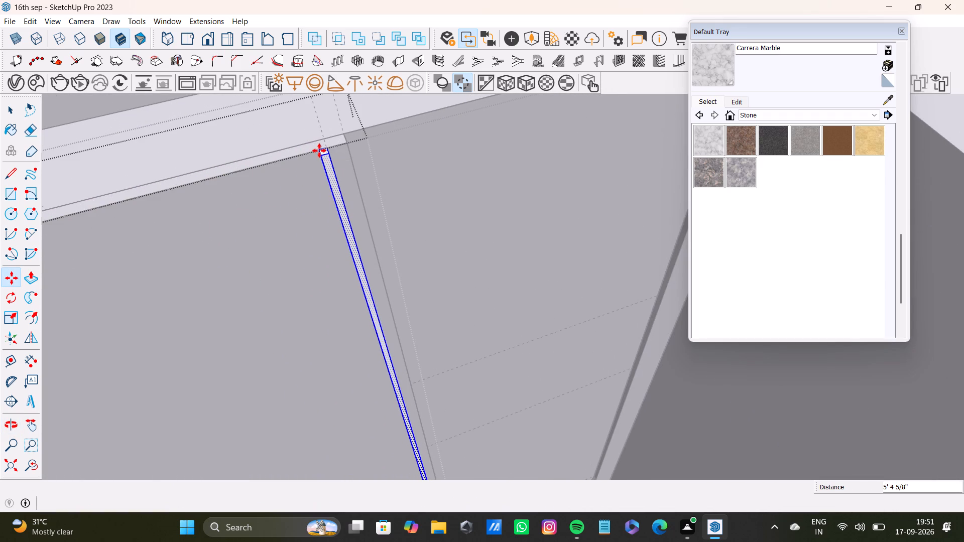
Divide the copy distance into 33 equal intervals to fill the wall between the panels with strips, and close the component.
type("/33")
key("Return")
key("space")
scroll(269, 301, "down", 3)
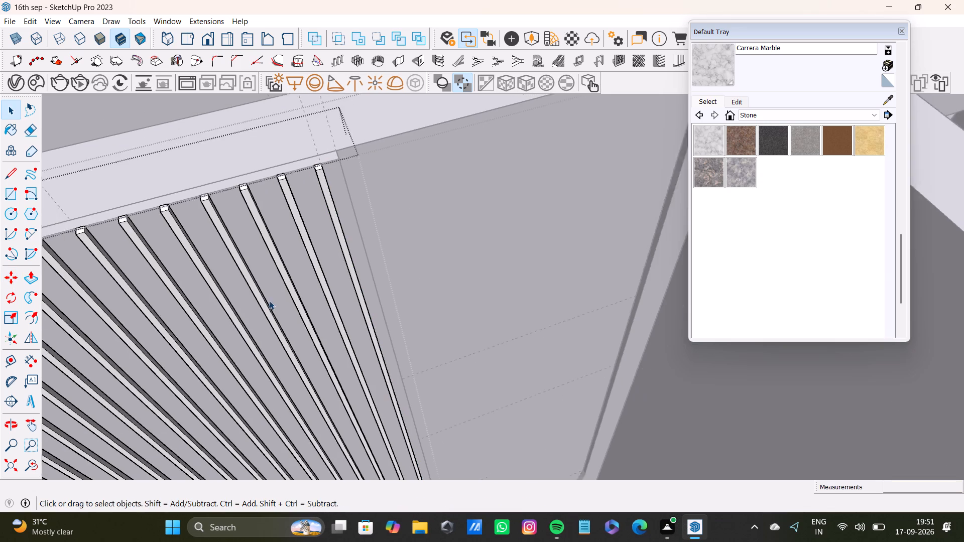
scroll(269, 301, "down", 15)
middle_click_drag(267, 304, 339, 253, "shift")
scroll(332, 289, "down", 8)
middle_click_drag(322, 309, 322, 307)
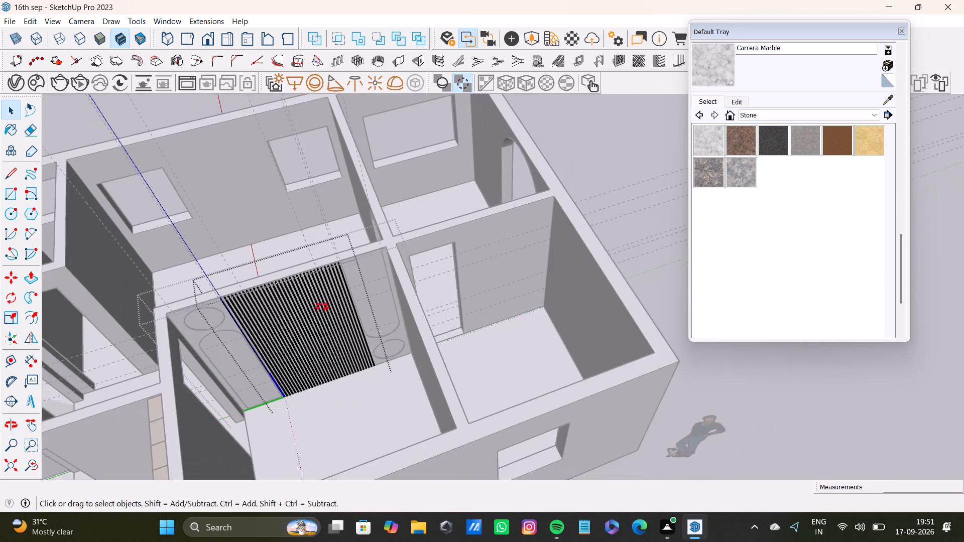
middle_click_drag(322, 307, 272, 315)
key("space")
left_click(646, 174)
Examine the slatted section between the arched and hanging panels, and its strips, from several angles.
scroll(289, 286, "up", 10)
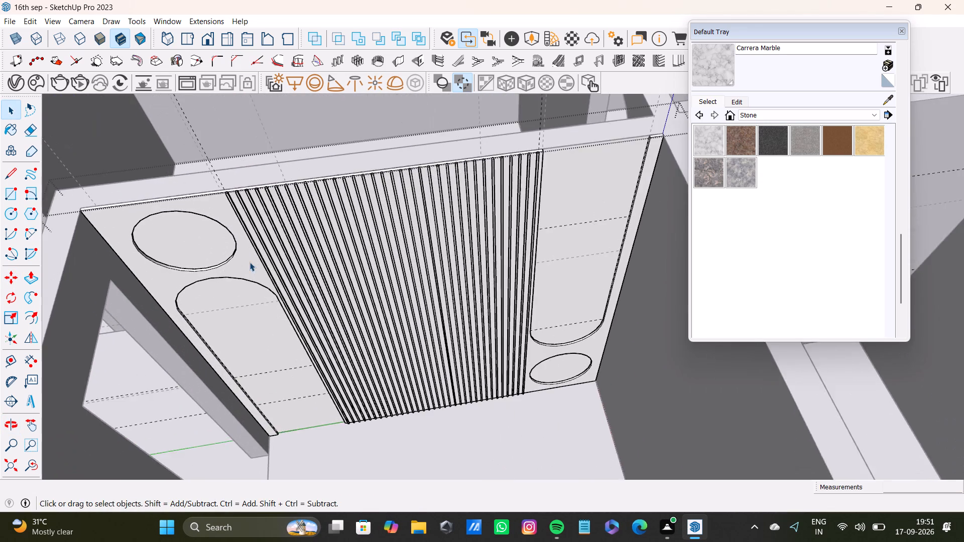
middle_click_drag(256, 258, 232, 213)
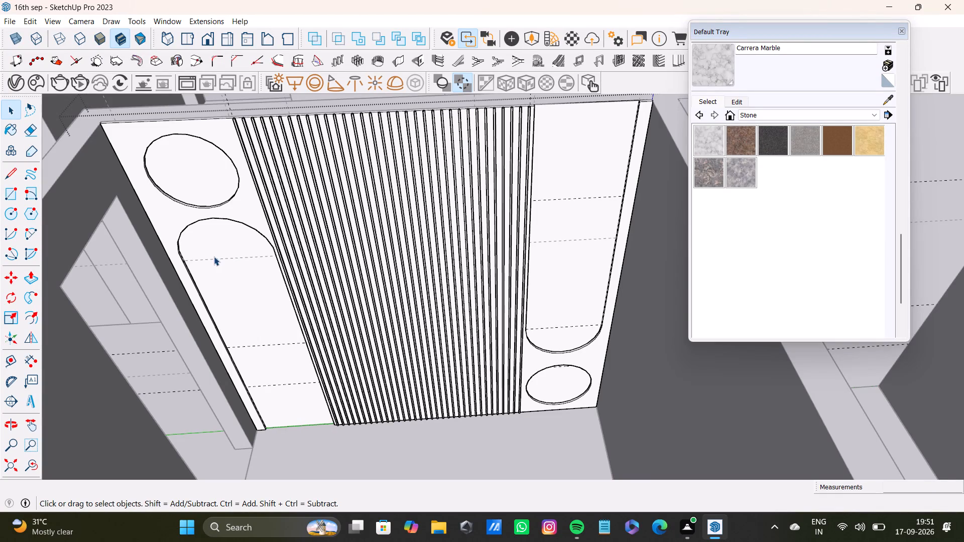
scroll(205, 213, "down", 7)
middle_click_drag(214, 234, 315, 268)
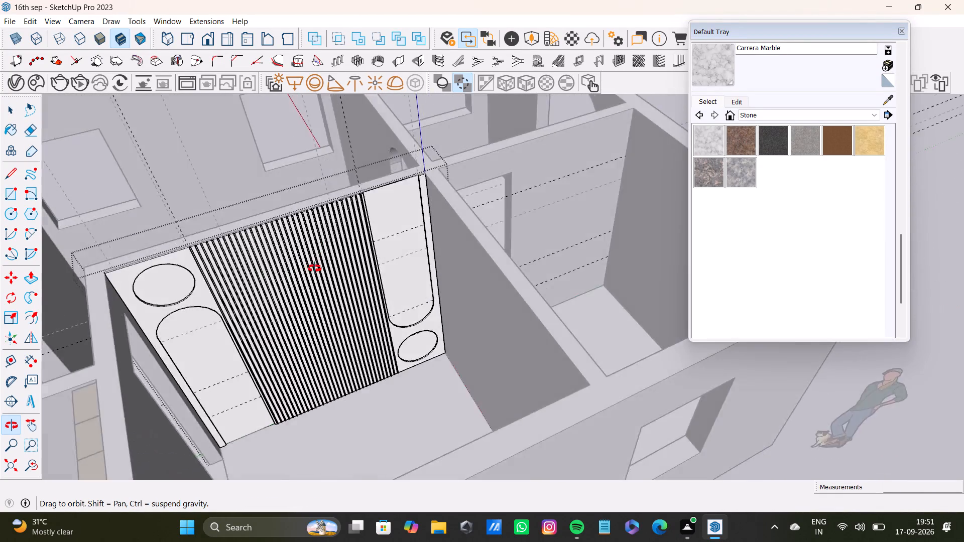
middle_click_drag(315, 268, 289, 201)
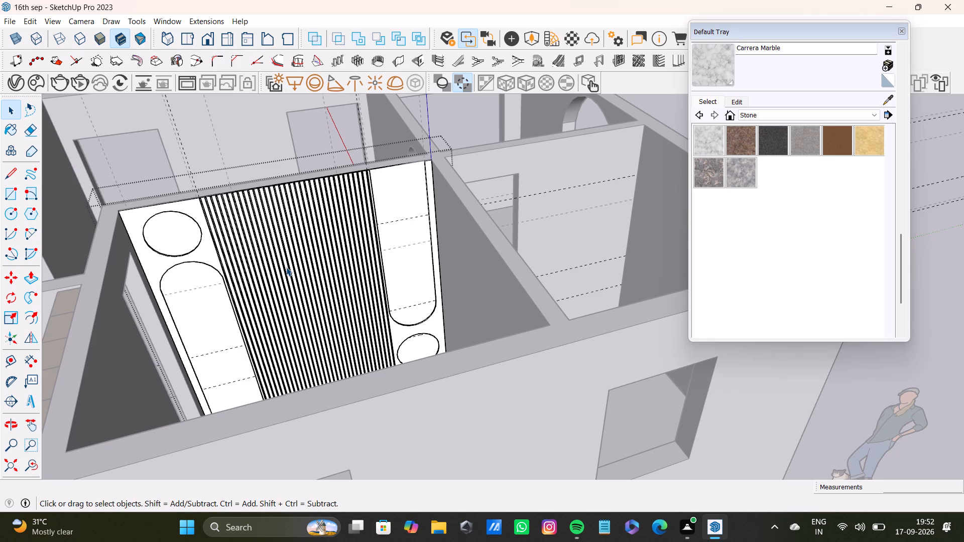
left_click(286, 267)
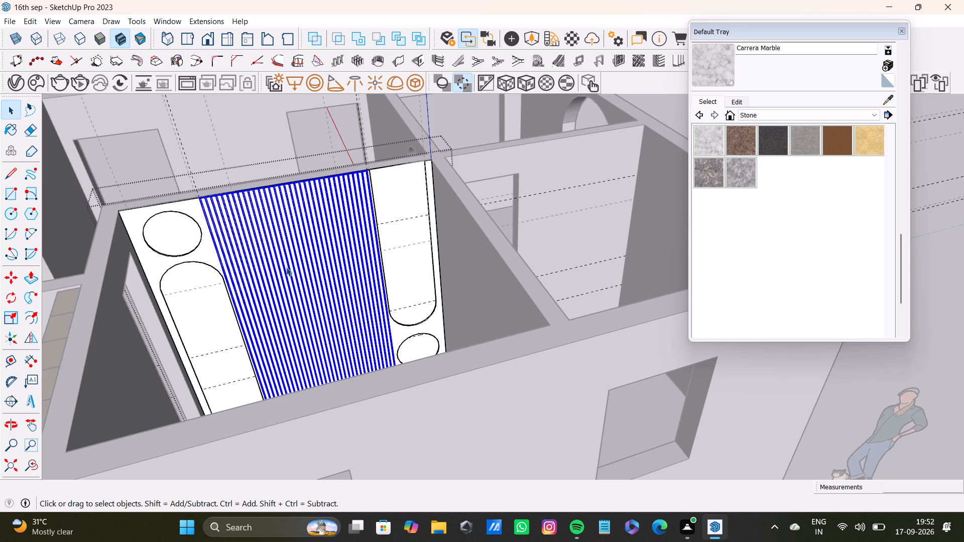
left_click(286, 267)
triple_click(286, 267)
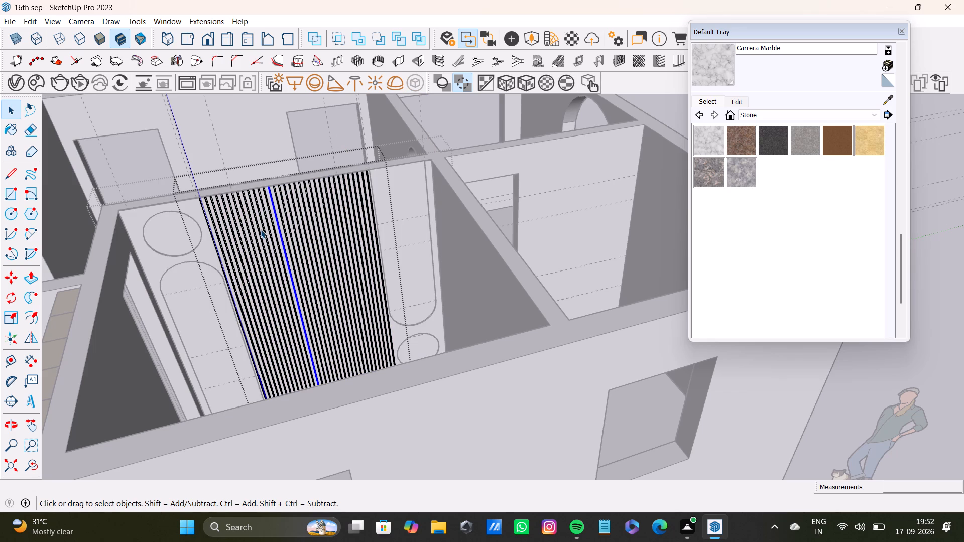
key("space")
scroll(361, 214, "down", 8)
left_click(547, 138)
scroll(318, 251, "up", 7)
middle_click_drag(319, 238, 454, 334)
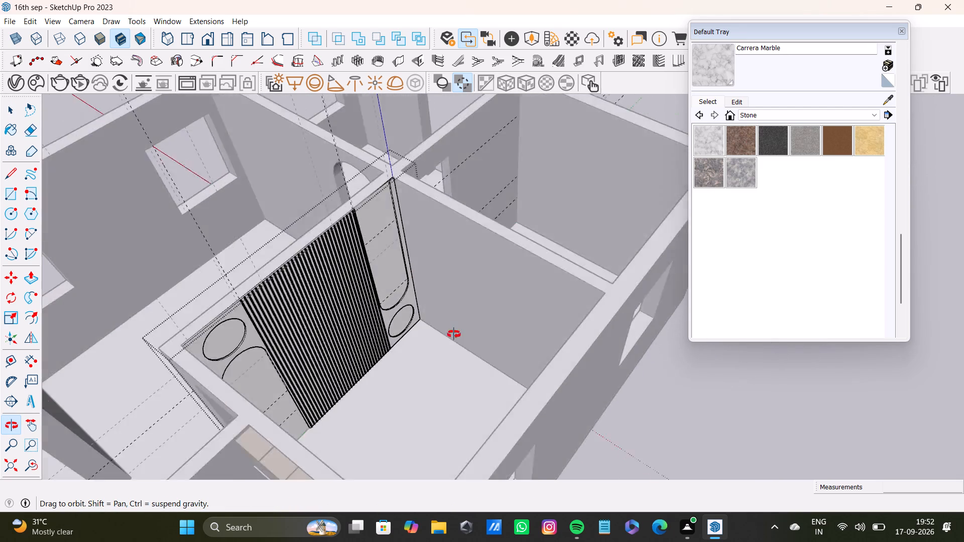
middle_click_drag(454, 334, 537, 333)
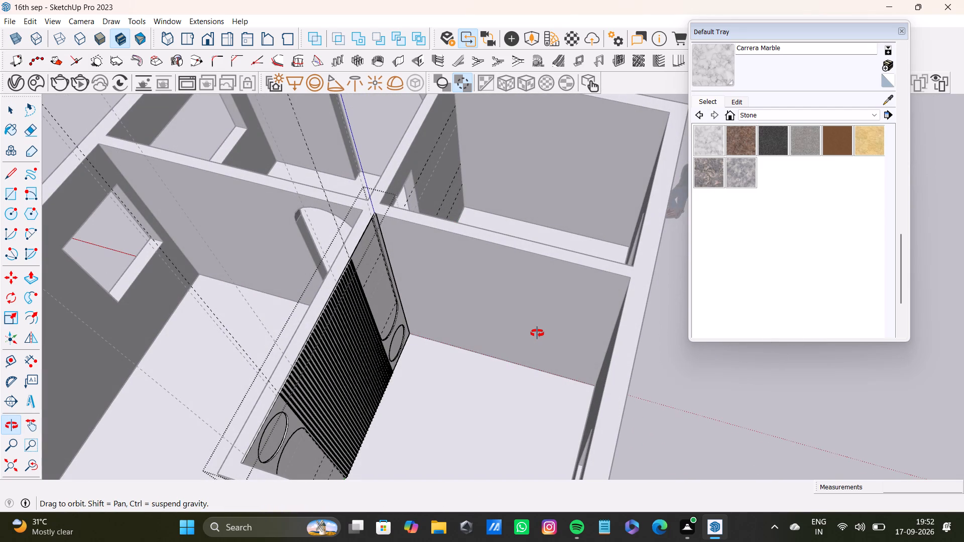
middle_click_drag(537, 333, 654, 355)
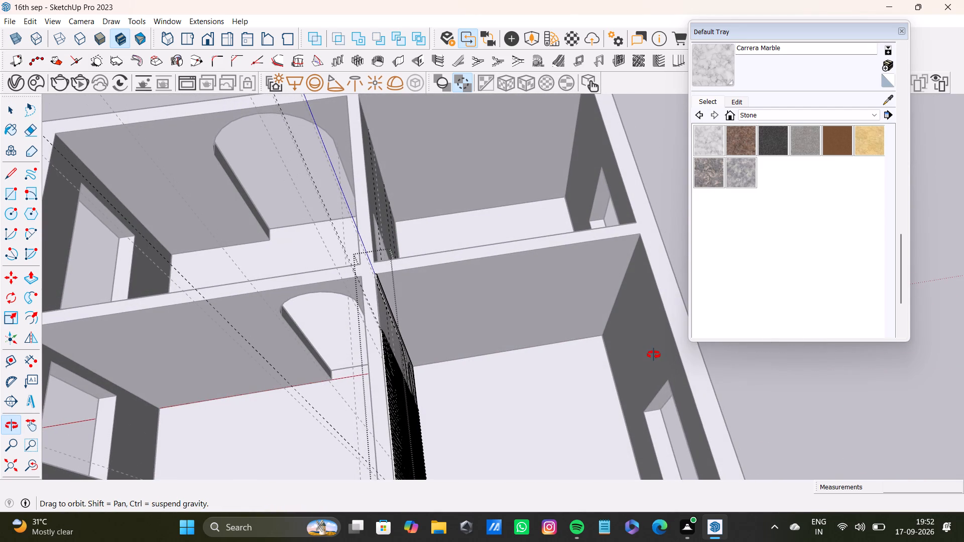
middle_click_drag(654, 355, 623, 347)
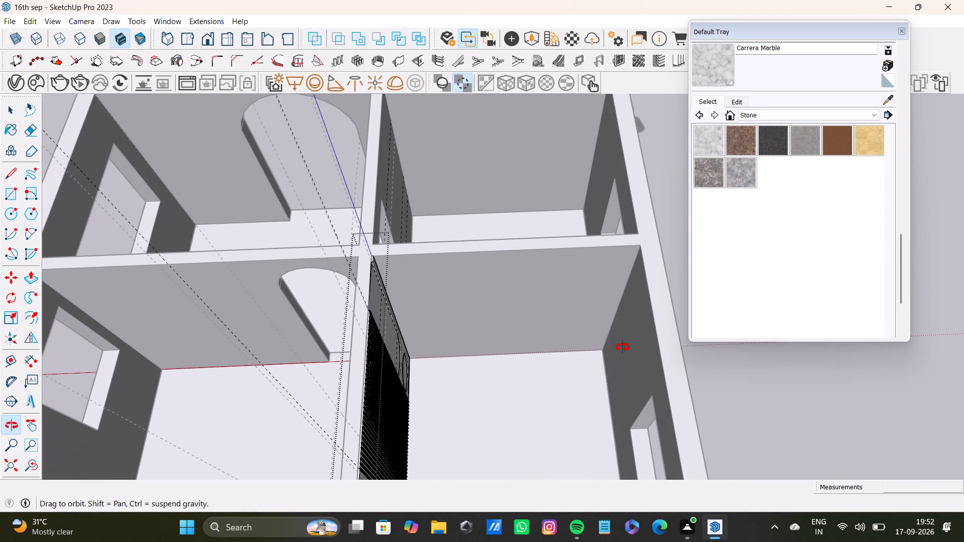
middle_click_drag(623, 347, 533, 352)
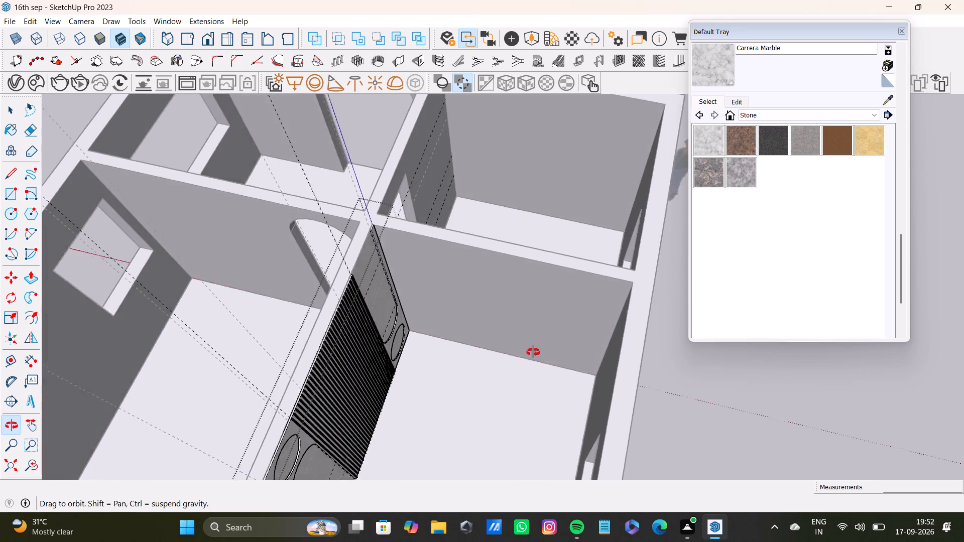
Examine the slatted wall section and the arched and hanging panels beside it from several angles and heights.
middle_click_drag(533, 352, 446, 339)
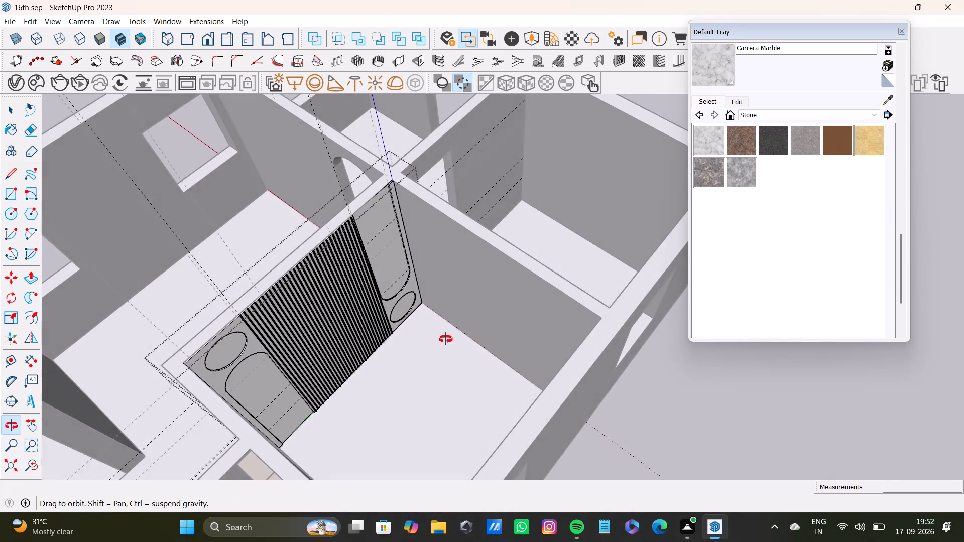
middle_click_drag(446, 339, 365, 345)
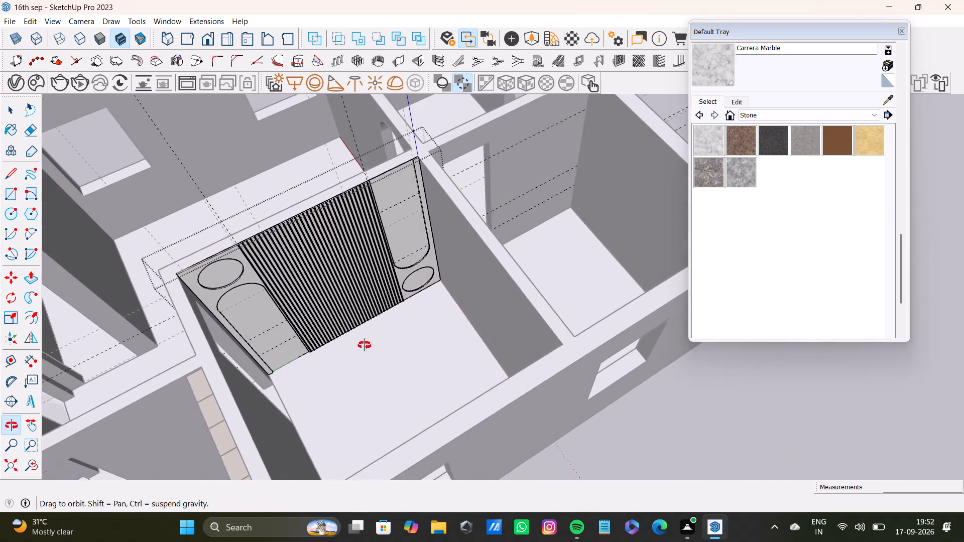
middle_click_drag(365, 345, 267, 330)
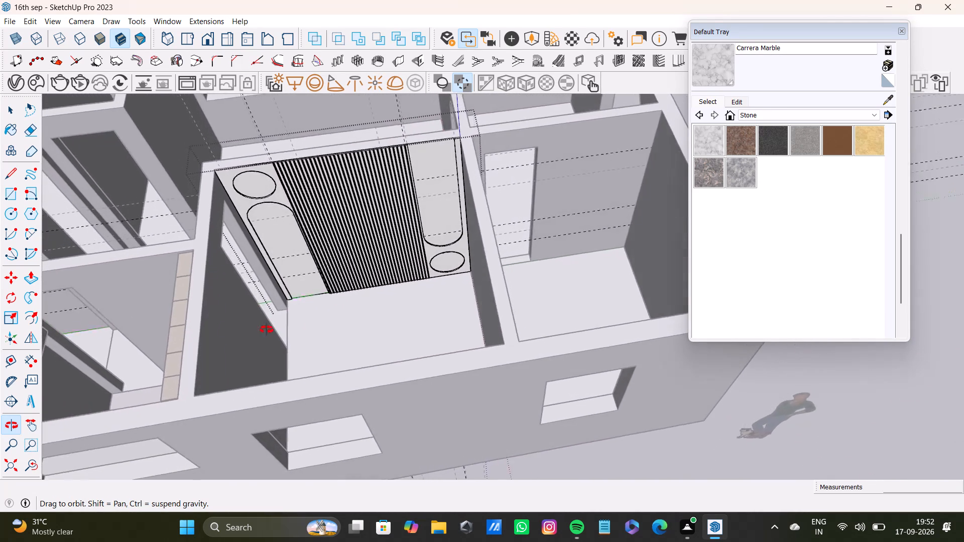
middle_click_drag(267, 330, 205, 325)
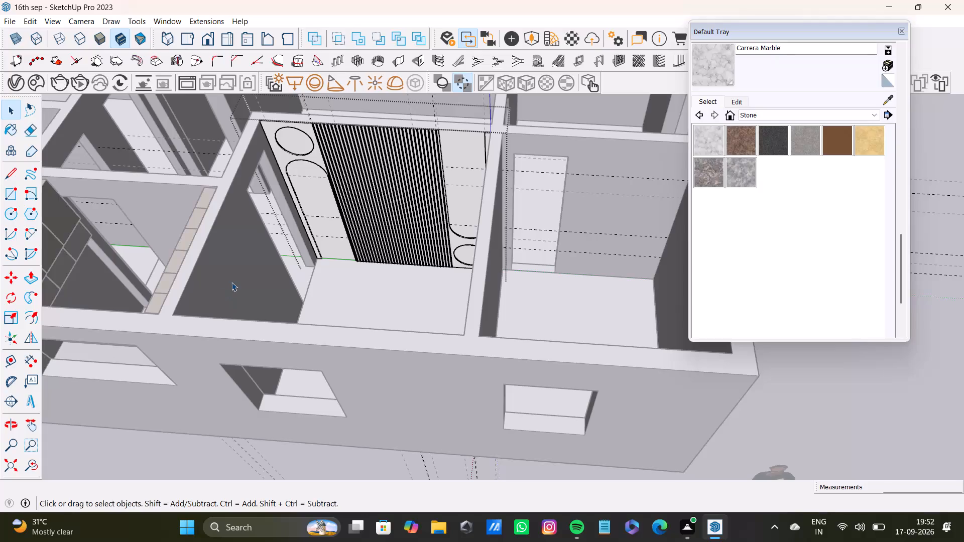
scroll(201, 288, "up", 7)
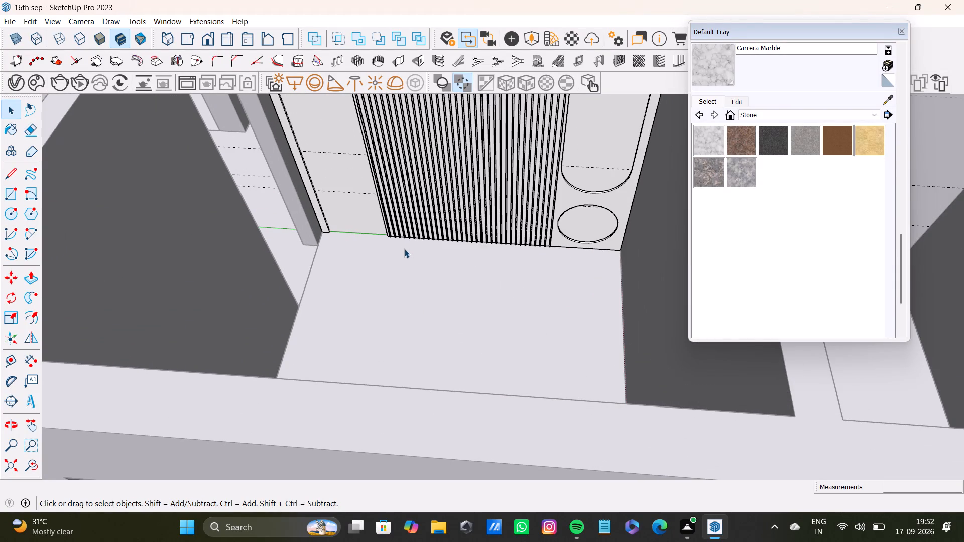
scroll(399, 256, "down", 3)
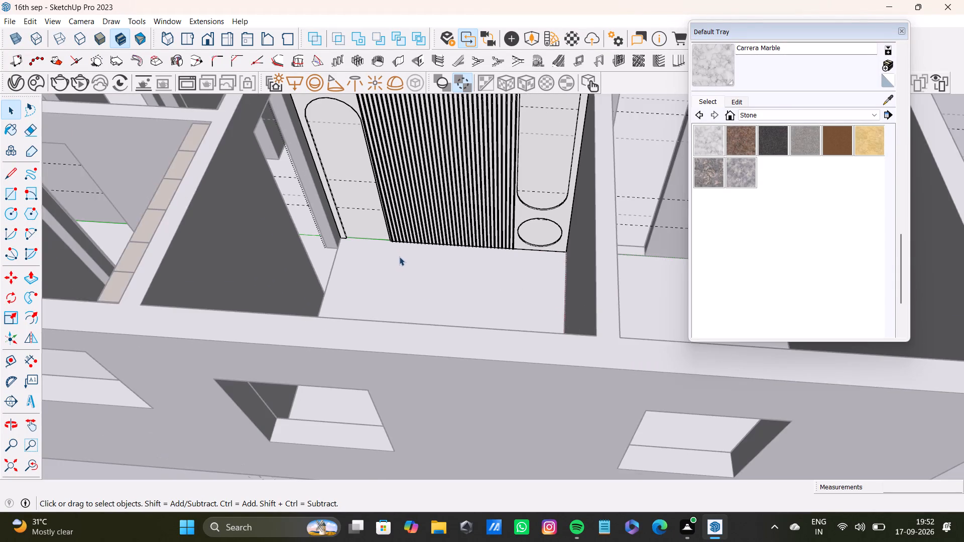
middle_click_drag(431, 281, 433, 387, "shift")
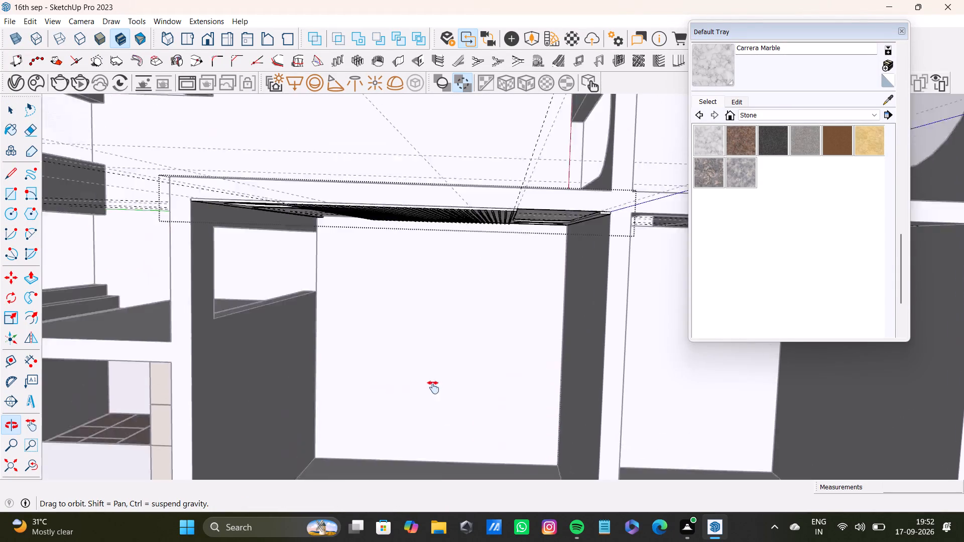
middle_click_drag(433, 387, 434, 408, "shift")
middle_click_drag(387, 375, 382, 190)
scroll(308, 183, "up", 8)
middle_click_drag(331, 184, 387, 318, "shift")
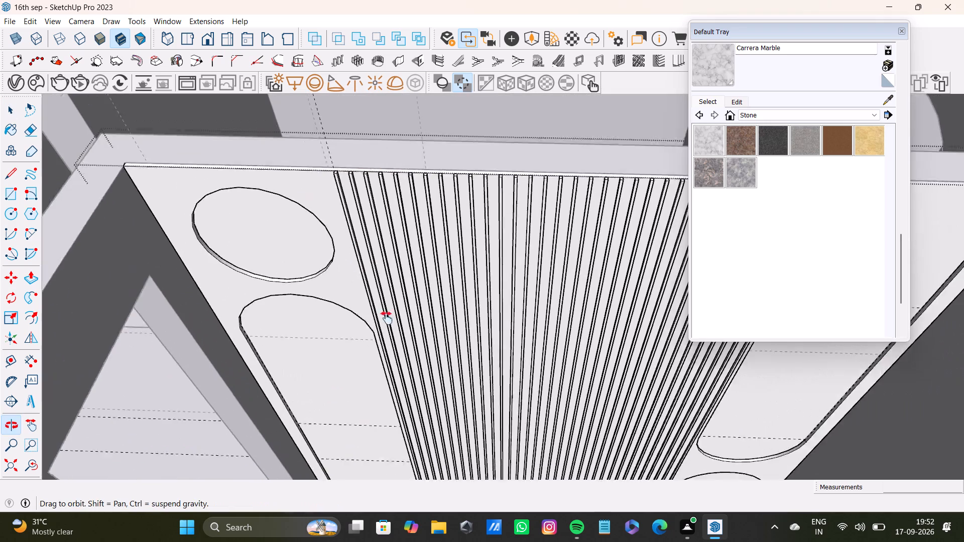
middle_click_drag(387, 318, 393, 325, "shift")
Select the front faces of both cut-out panels and the surface between the strips, and paint them Color C03 from the Colors collection.
double_click(366, 272, "shift")
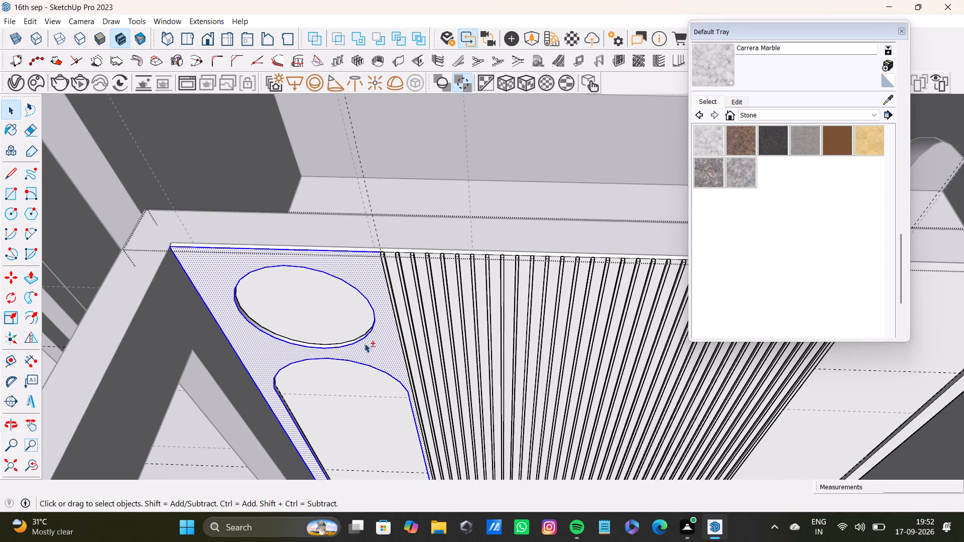
scroll(354, 368, "down", 9, "shift")
scroll(566, 397, "up", 7, "shift")
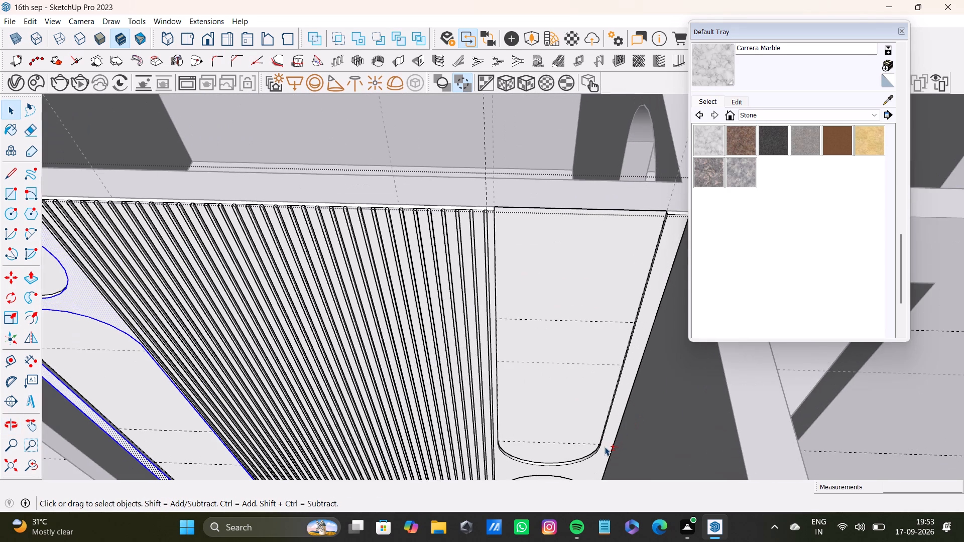
double_click(612, 447, "shift")
scroll(522, 443, "down", 4, "shift")
scroll(244, 337, "up", 8, "shift")
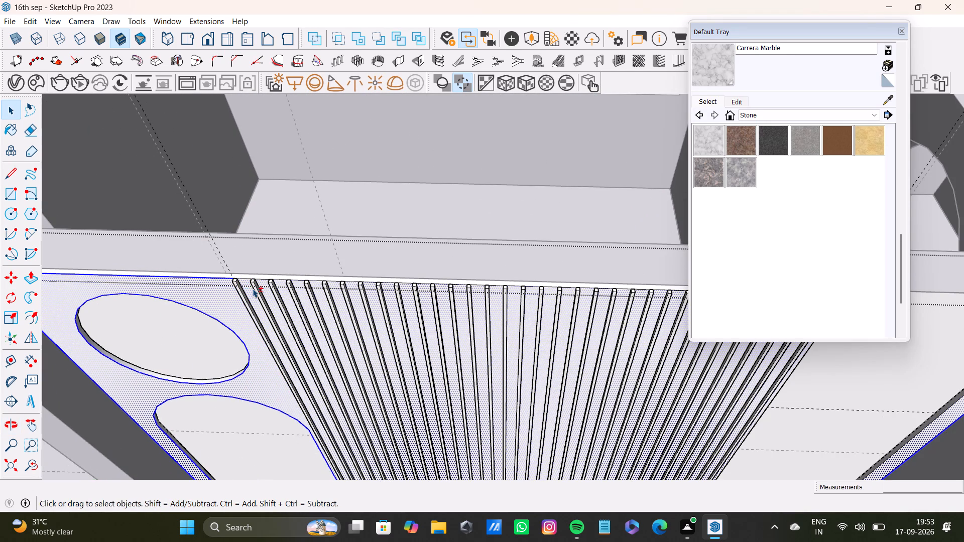
left_click(247, 278, "shift")
scroll(338, 324, "down", 8, "shift")
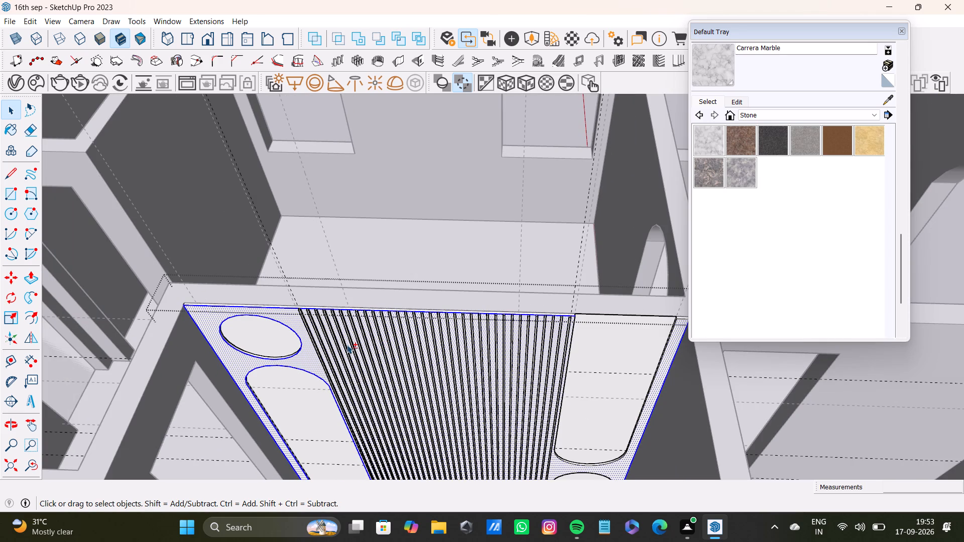
scroll(348, 371, "down", 4, "shift")
middle_click_drag(348, 371, 380, 343, "shift")
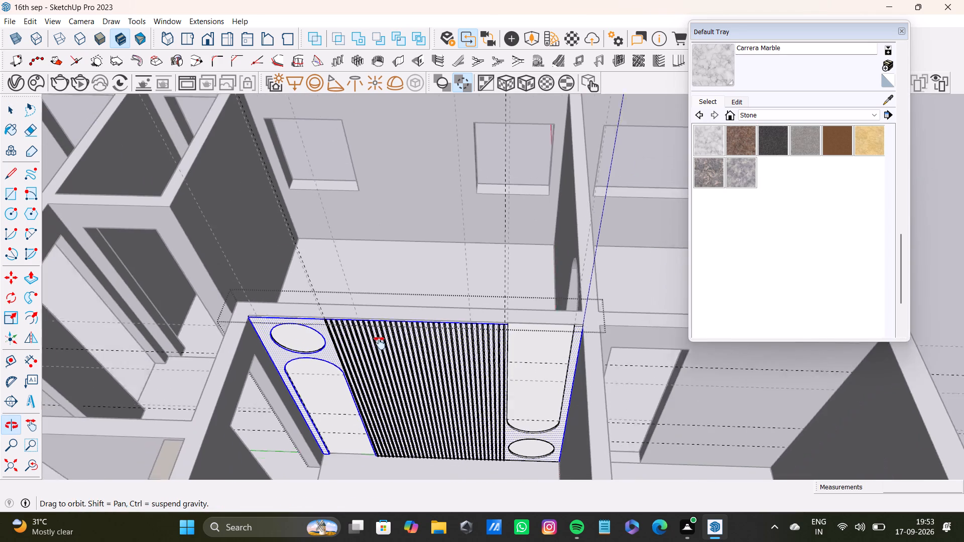
middle_click_drag(380, 343, 392, 324, "shift")
scroll(353, 317, "up", 7, "shift")
scroll(359, 319, "down", 3, "shift")
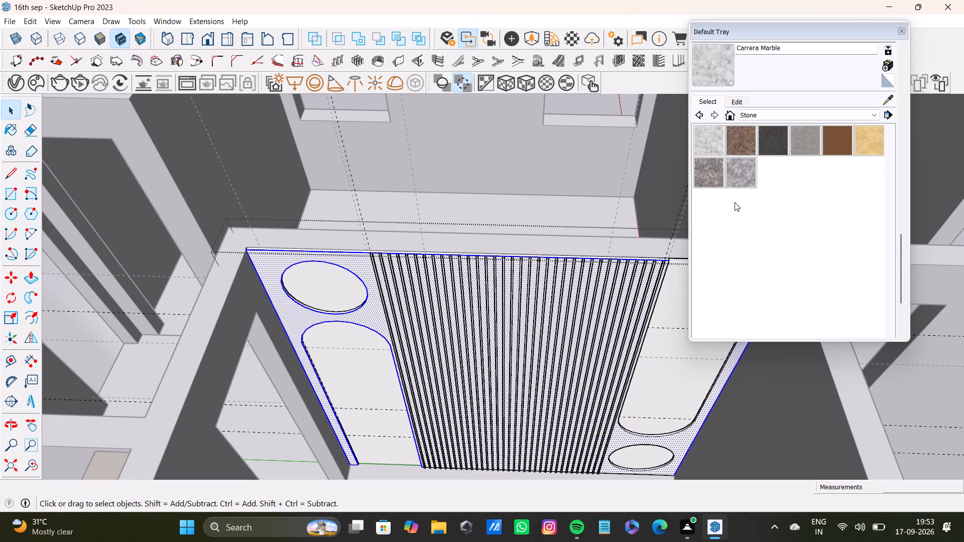
left_click(773, 117, "shift")
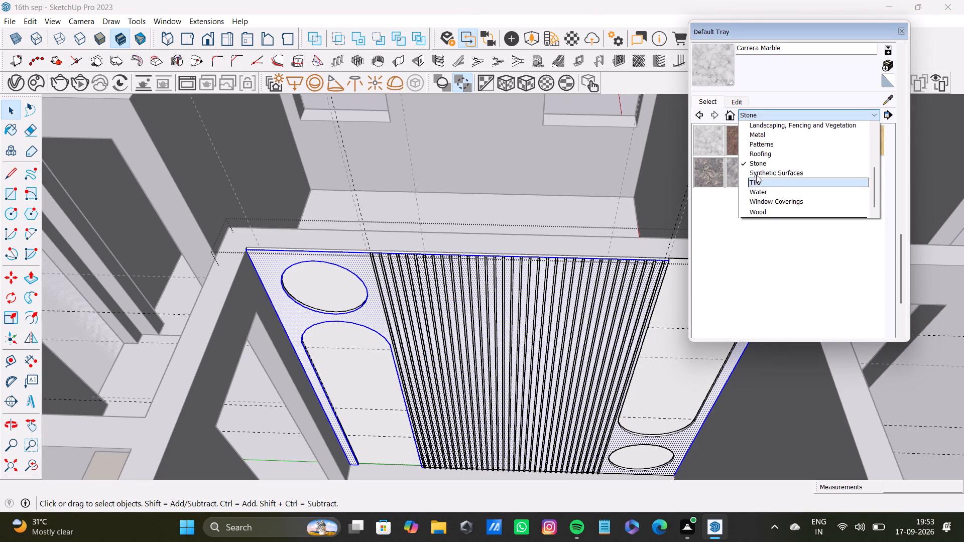
scroll(757, 164, "up", 2, "shift")
left_click(759, 185, "shift")
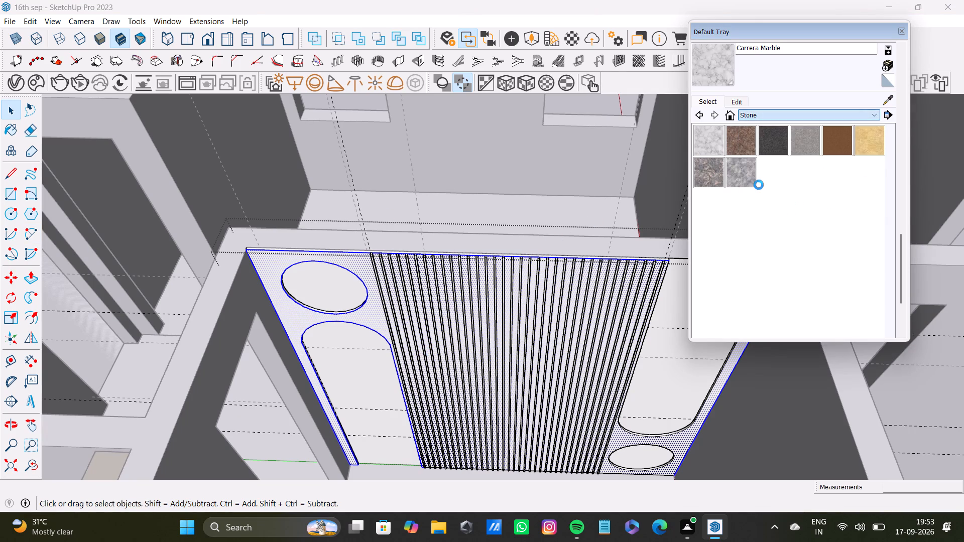
scroll(759, 185, "down", 15, "shift")
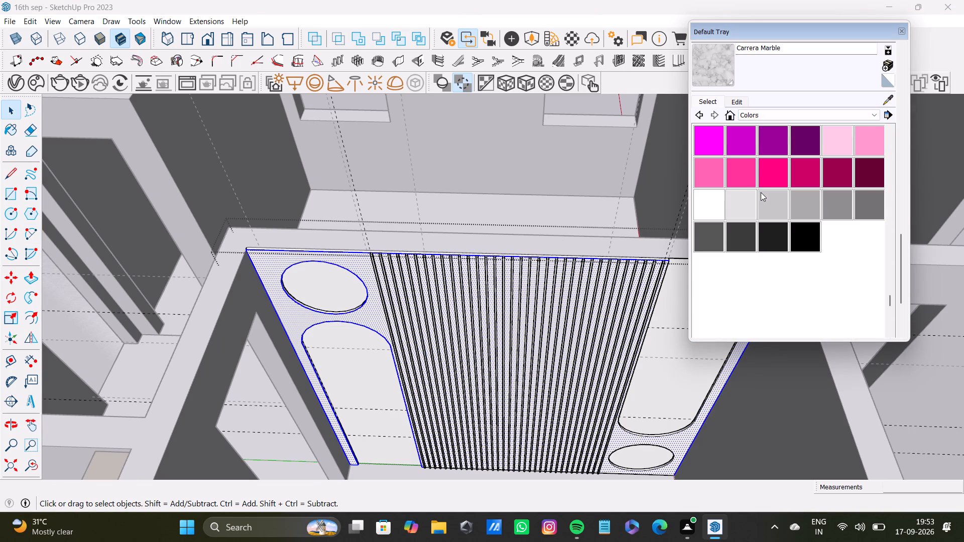
scroll(761, 192, "up", 14, "shift")
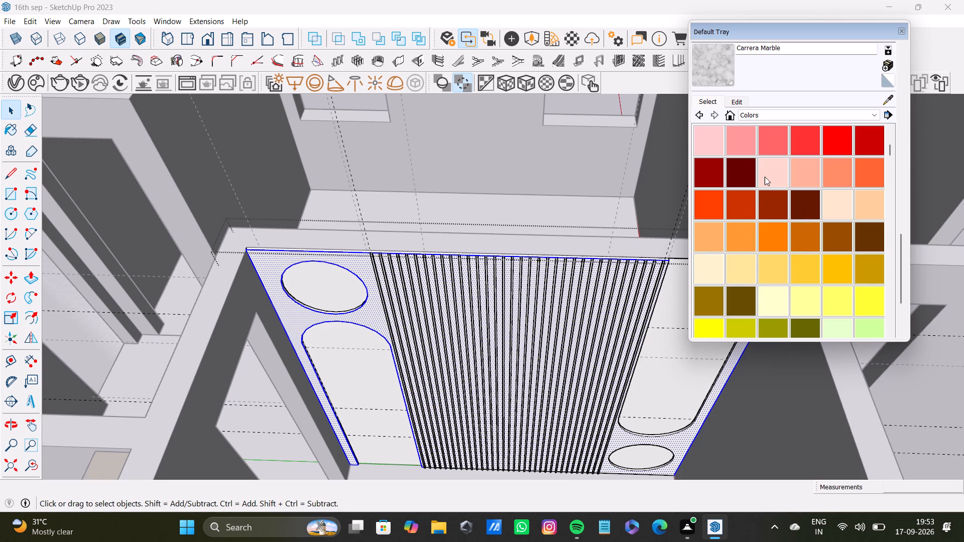
scroll(806, 229, "down", 1, "shift")
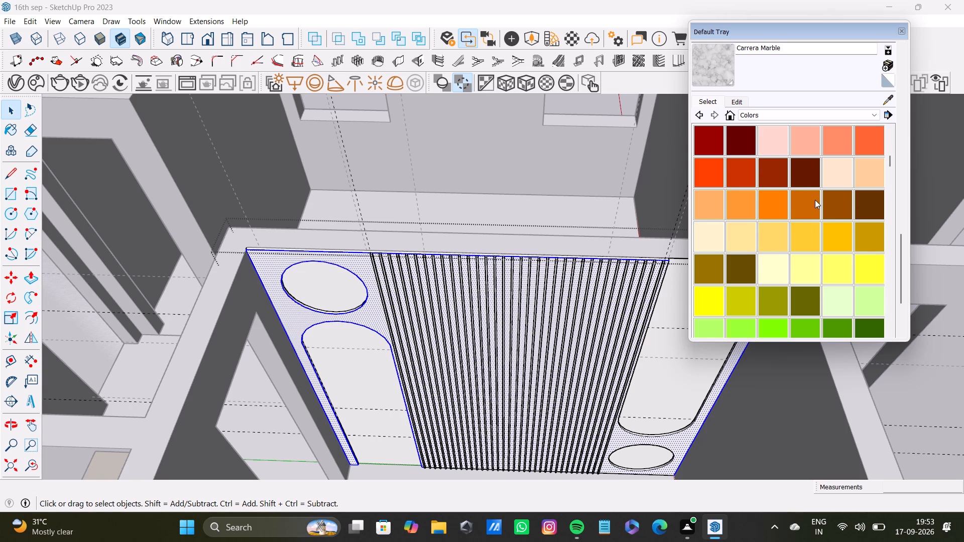
left_click(803, 205, "shift")
scroll(444, 276, "up", 3, "shift")
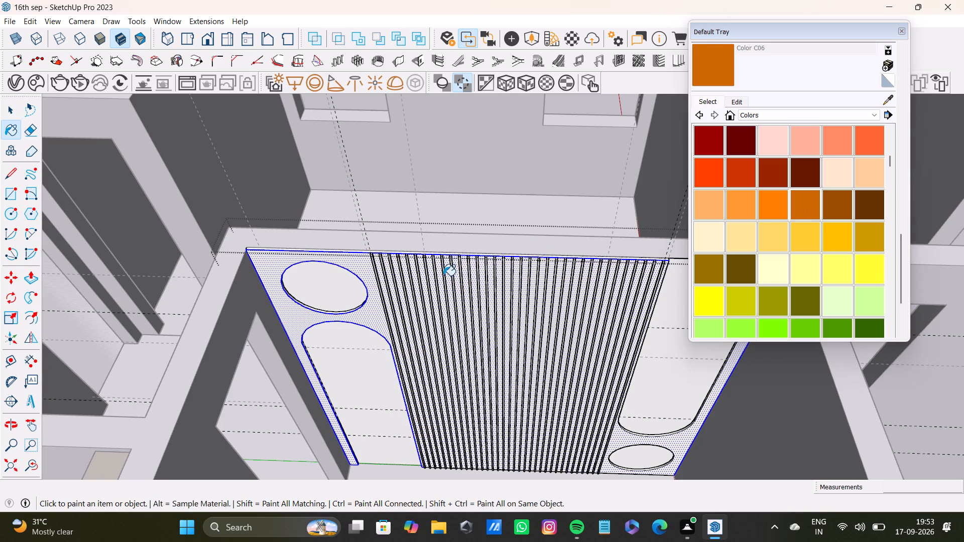
scroll(443, 276, "up", 10, "shift")
scroll(729, 253, "up", 3, "shift")
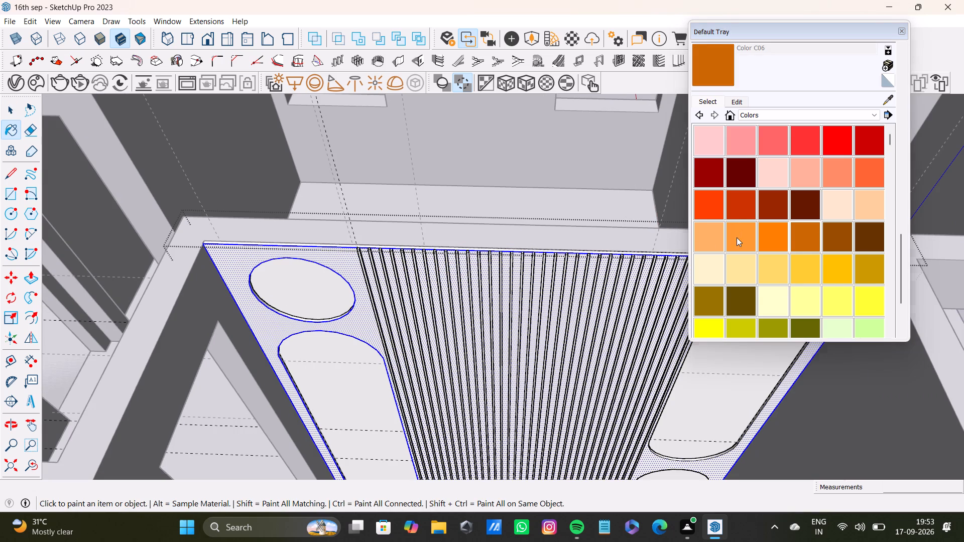
left_click(737, 237, "shift")
left_click(708, 237, "shift")
scroll(348, 278, "up", 7, "shift")
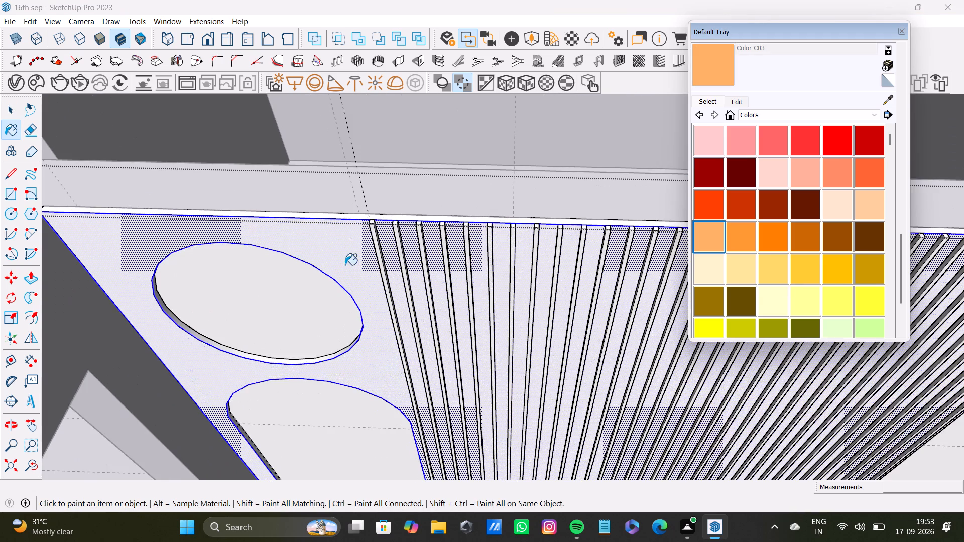
left_click(345, 265, "shift")
scroll(347, 265, "down", 20, "shift")
scroll(347, 265, "down", 5, "shift")
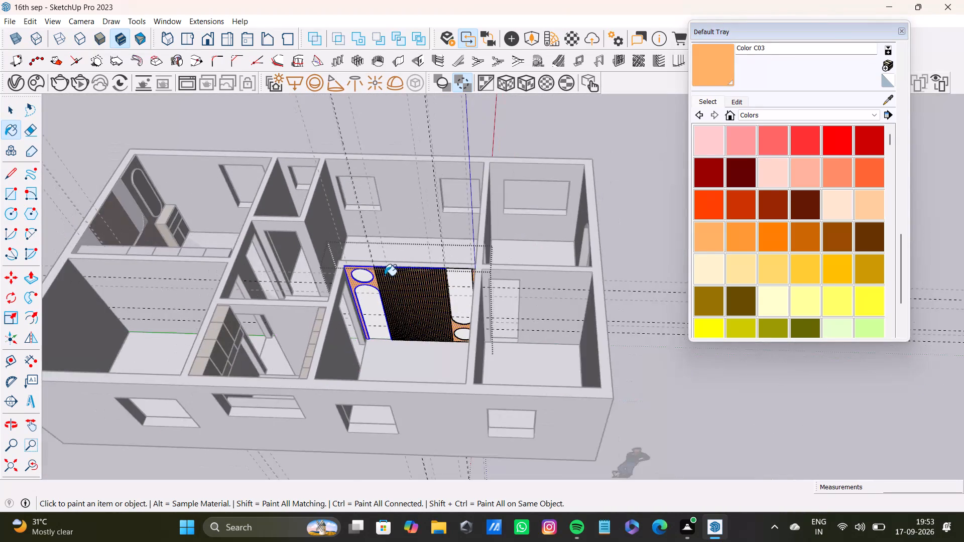
middle_click_drag(385, 276, 405, 310, "shift")
key("space")
left_click(647, 233)
Reopen the wall panel, select all its connected faces including the cut-out rims and outer edges, and paint them Color C03.
scroll(377, 329, "up", 6)
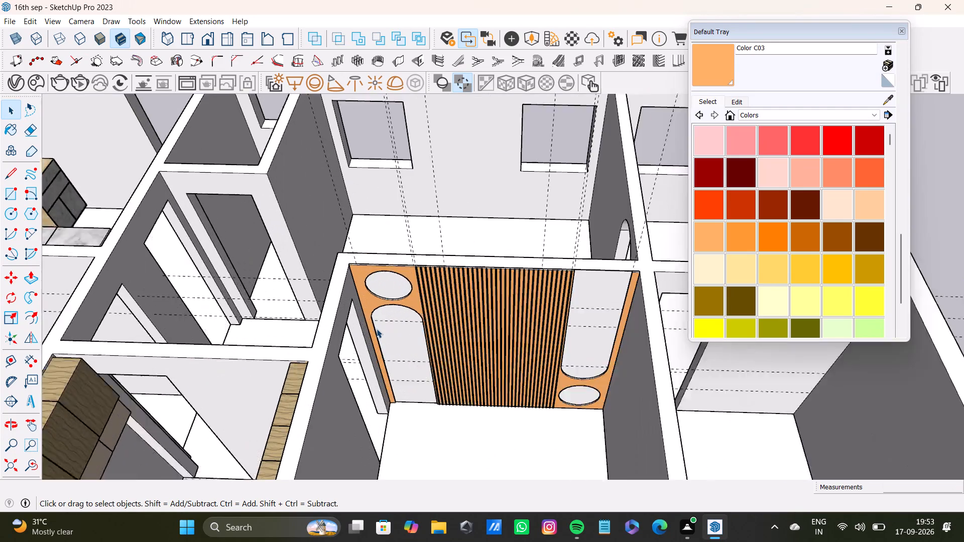
scroll(377, 329, "up", 4)
middle_click_drag(387, 320, 403, 285)
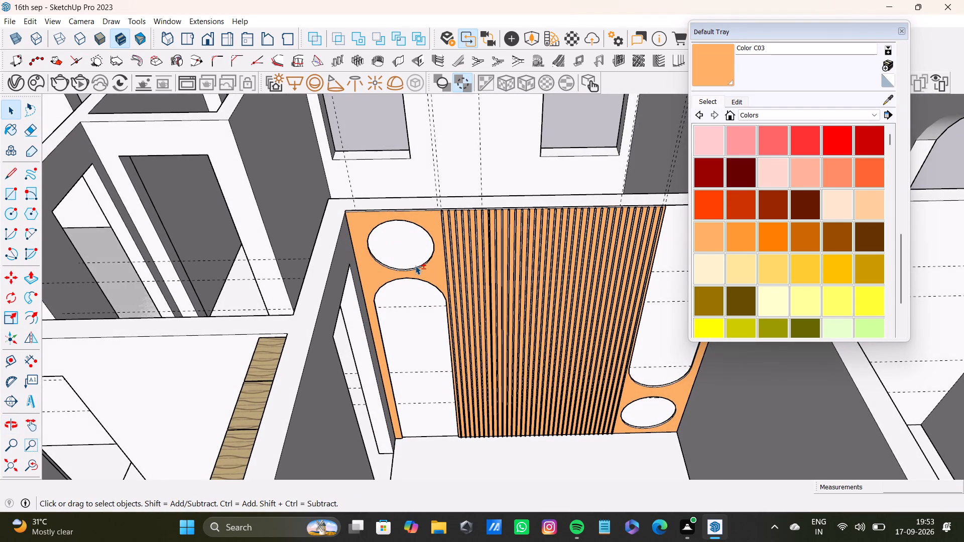
scroll(425, 269, "up", 8, "shift")
middle_click_drag(425, 269, 464, 287, "shift")
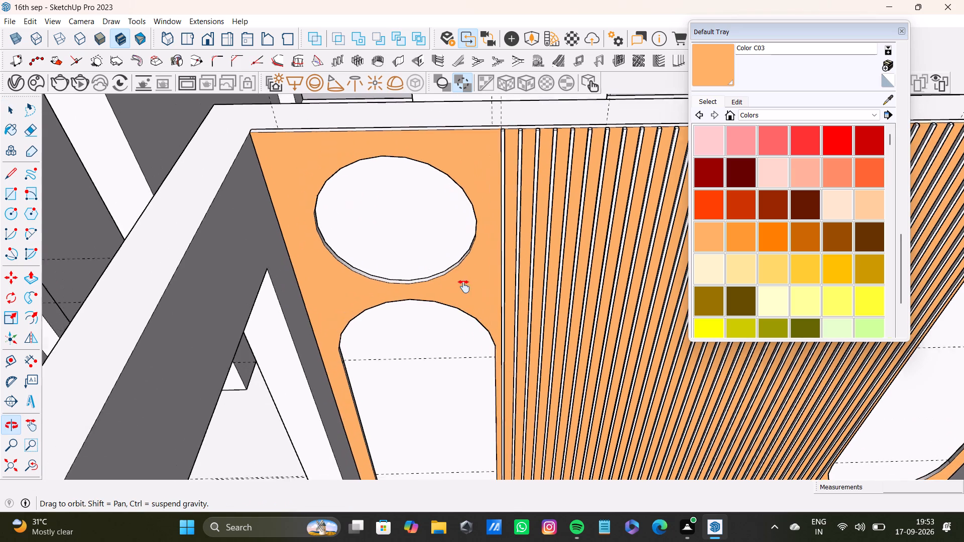
middle_click_drag(464, 287, 473, 299, "shift")
scroll(447, 310, "up", 11, "shift")
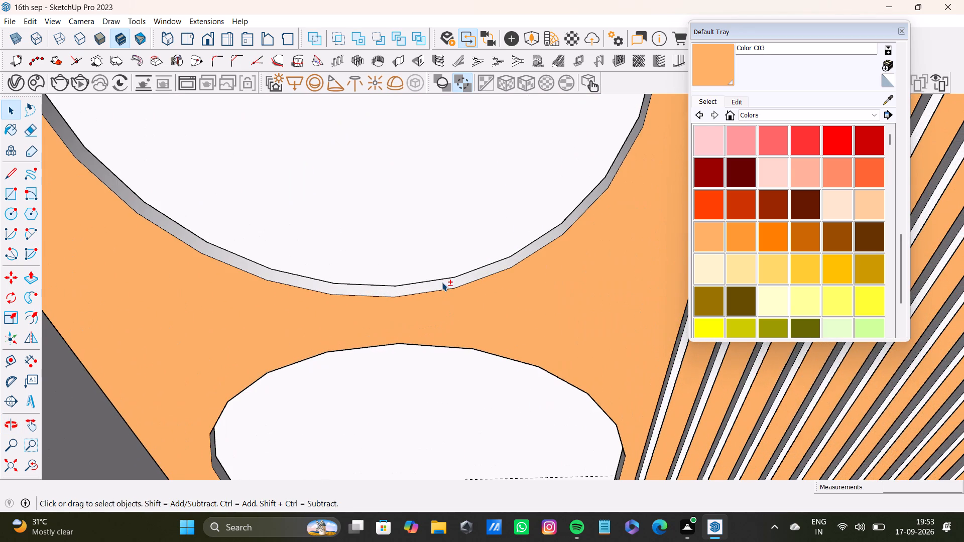
double_click(442, 282, "shift")
double_click(444, 282, "shift")
scroll(439, 282, "down", 8, "shift")
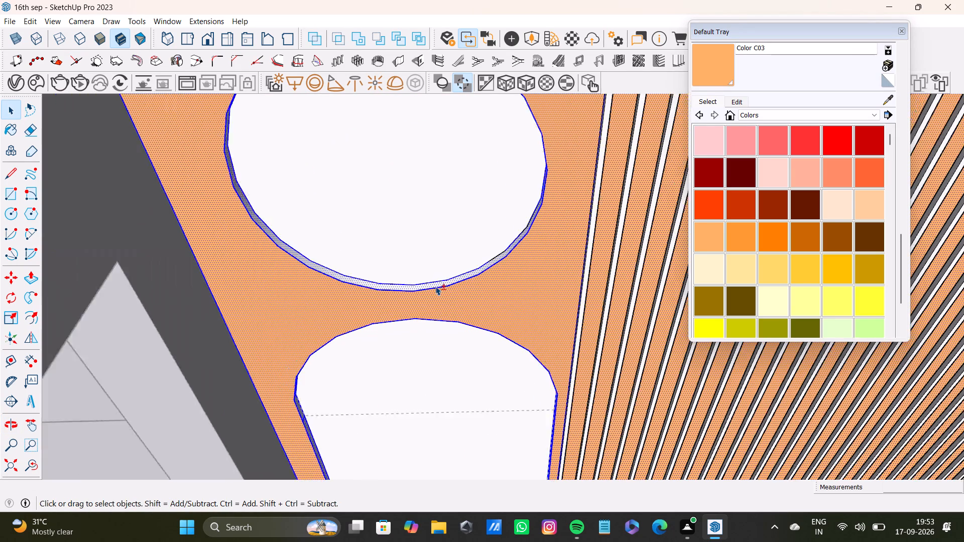
scroll(435, 292, "down", 8, "shift")
middle_click_drag(441, 291, 409, 333, "shift")
middle_click_drag(523, 319, 290, 296, "shift")
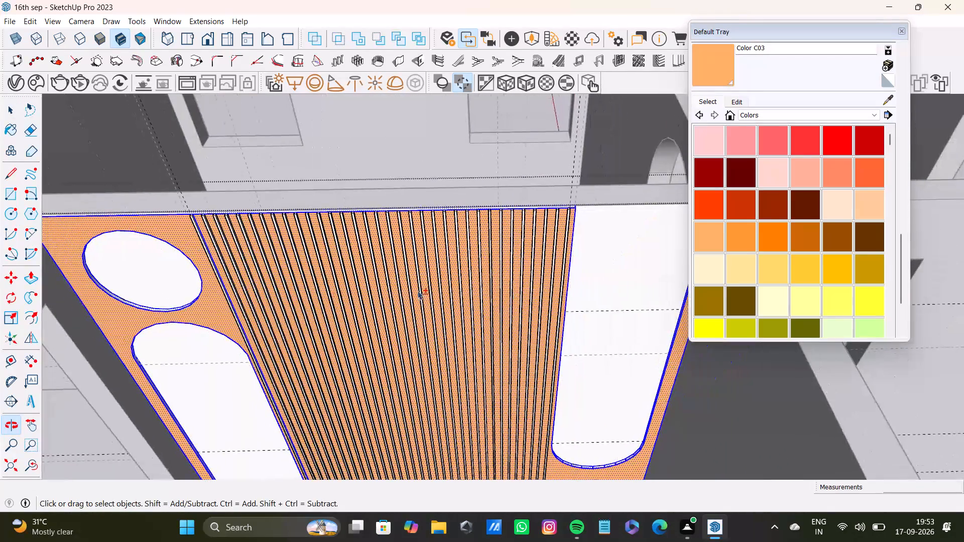
scroll(513, 290, "up", 3, "shift")
middle_click_drag(546, 270, 401, 316, "shift")
scroll(472, 254, "up", 2, "shift")
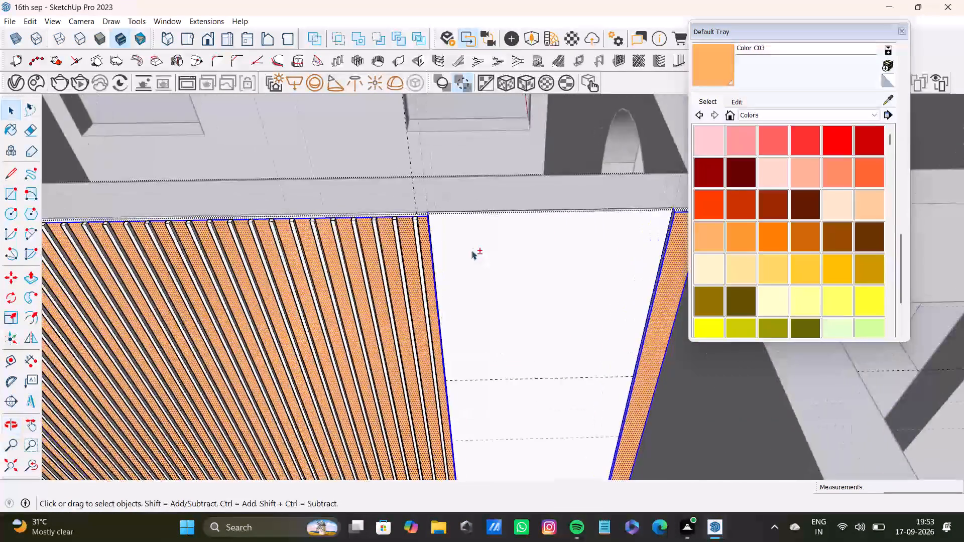
scroll(471, 250, "up", 13, "shift")
middle_click_drag(386, 224, 320, 251, "shift")
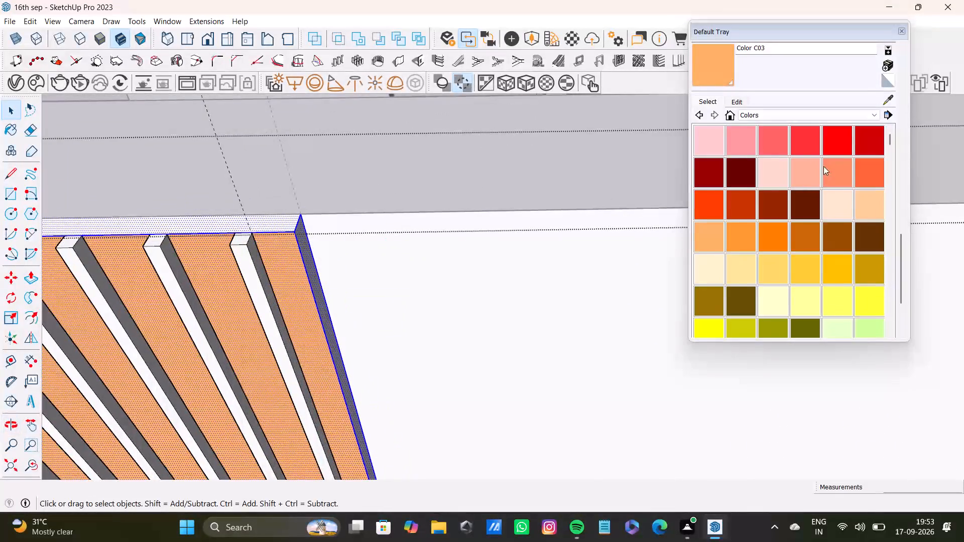
left_click_drag(719, 69, 707, 74, "shift")
left_click(303, 243, "shift")
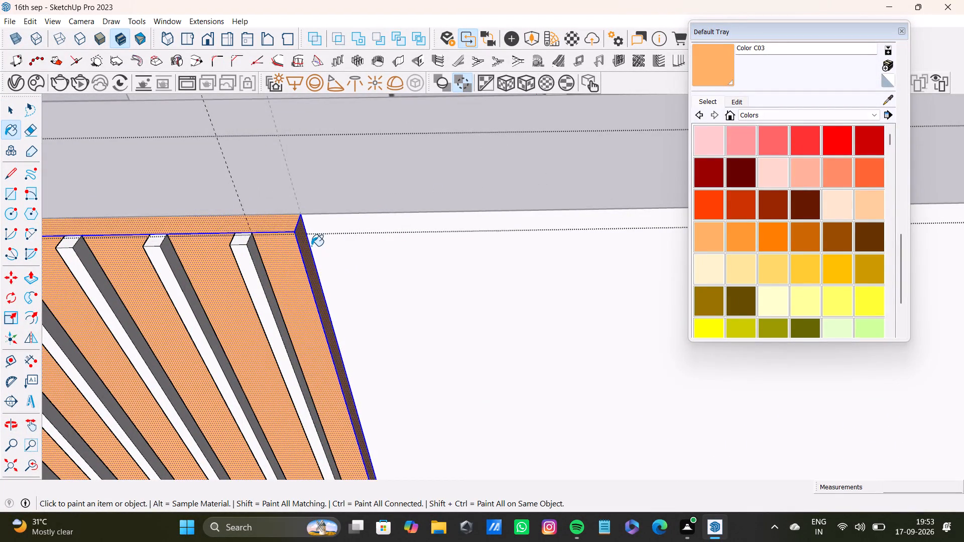
scroll(312, 246, "down", 20, "shift")
scroll(312, 246, "down", 1, "shift")
middle_click_drag(373, 275, 503, 173, "shift")
scroll(503, 248, "down", 7, "shift")
middle_click_drag(501, 277, 462, 302)
key("space")
scroll(463, 294, "down", 8)
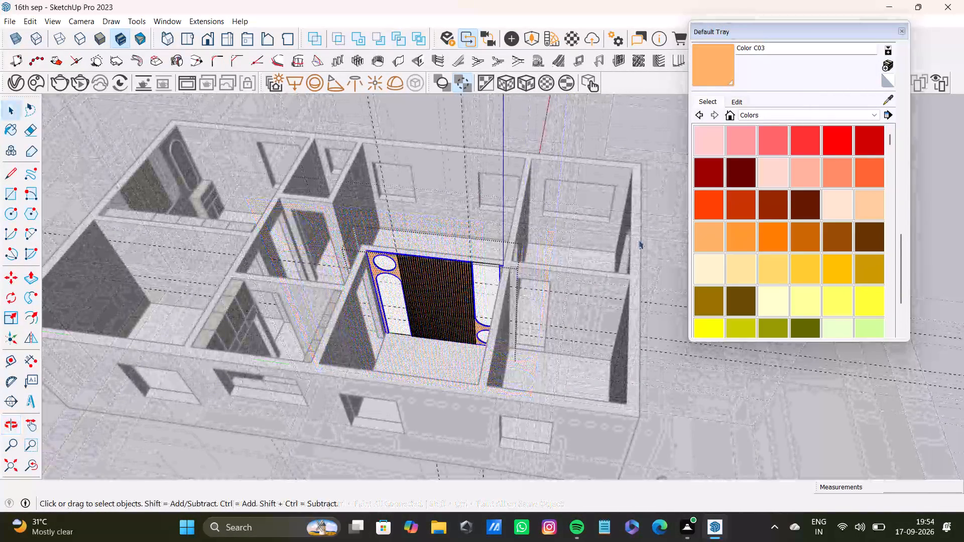
left_click(662, 219)
Open the wall behind the panelling, select its faces within the two circular, arched and hanging cut-outs, and paint them Granite Light Gray from Stone.
scroll(274, 307, "up", 12)
double_click(565, 227, "shift")
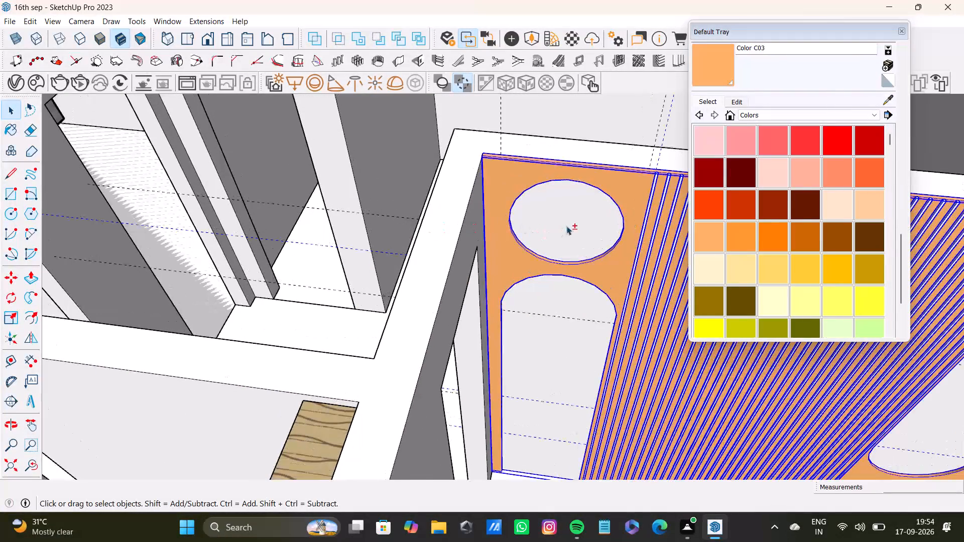
double_click(564, 224, "shift")
double_click(571, 236, "shift")
double_click(579, 245, "shift")
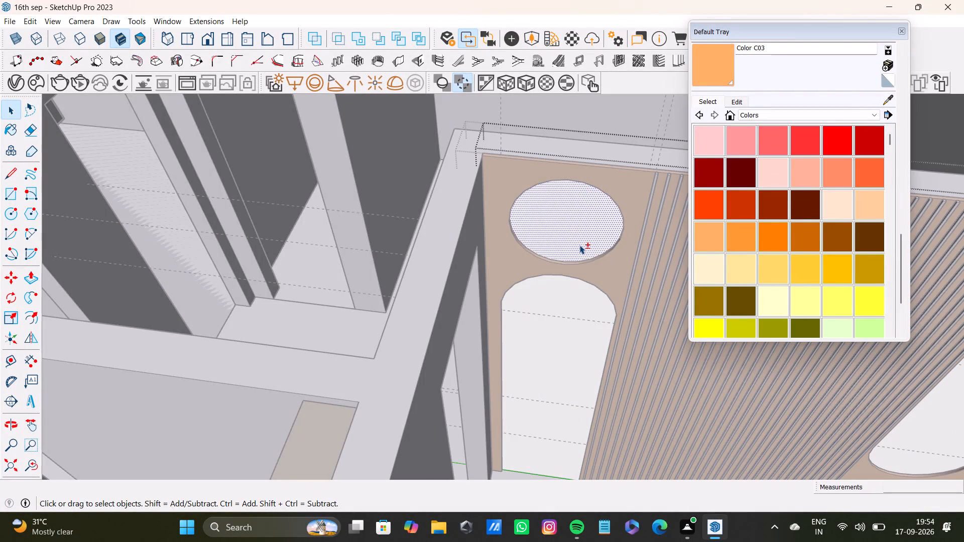
double_click(558, 322, "shift")
scroll(563, 316, "down", 4, "shift")
middle_click_drag(575, 305, 297, 278, "shift")
double_click(588, 283, "shift")
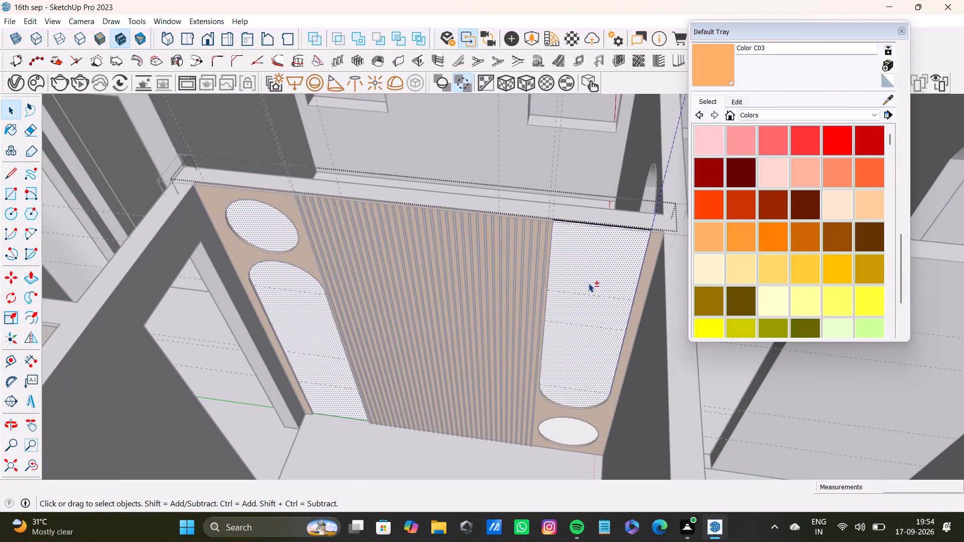
double_click(582, 434, "shift")
left_click(760, 117, "shift")
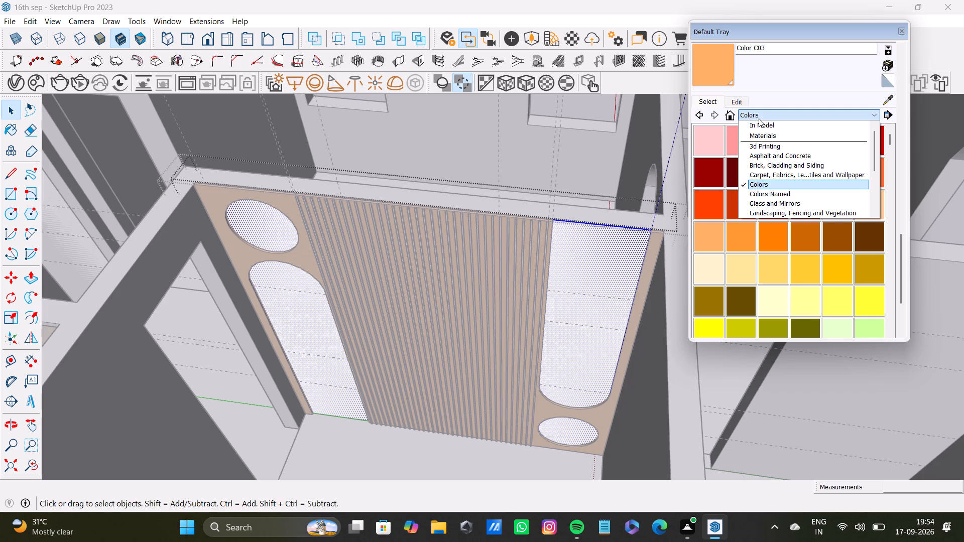
scroll(777, 200, "down", 2)
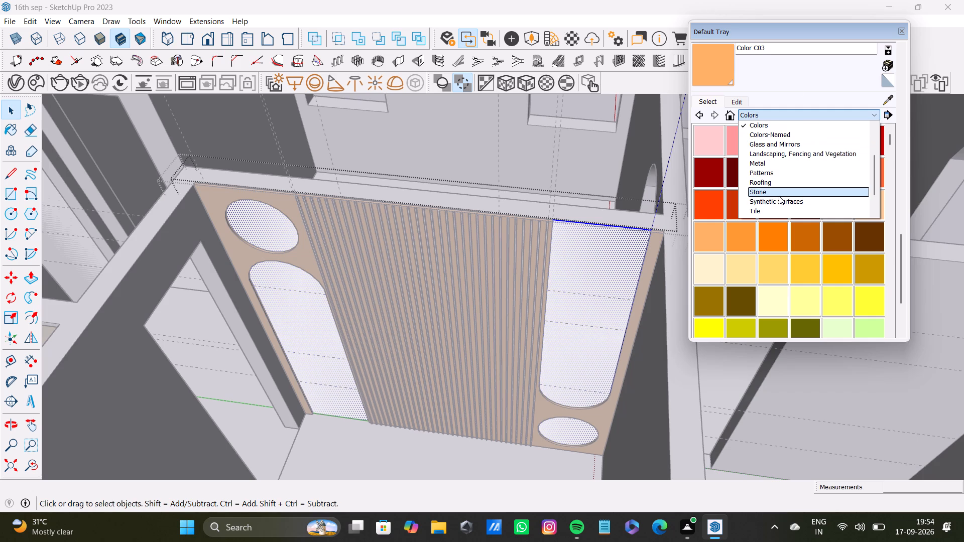
left_click(779, 195)
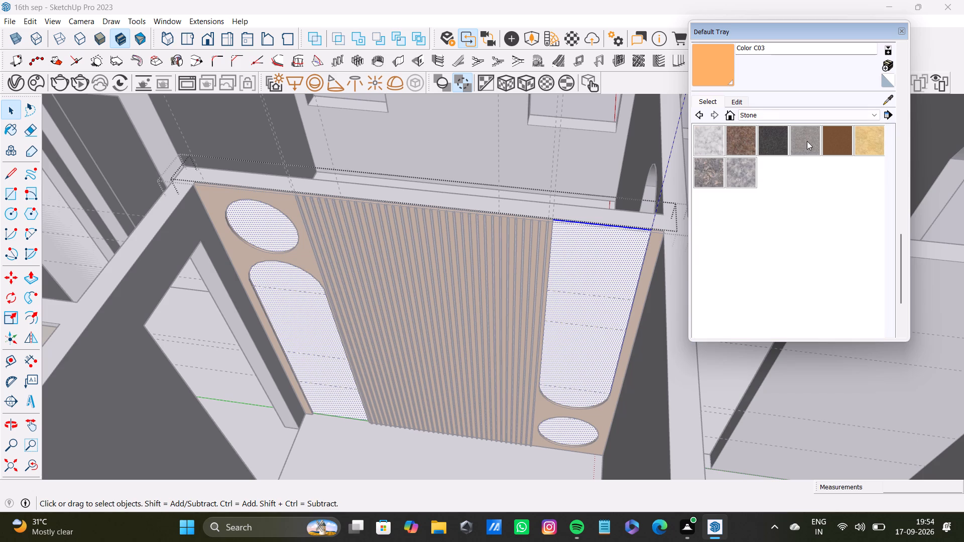
left_click(807, 142)
left_click(776, 139)
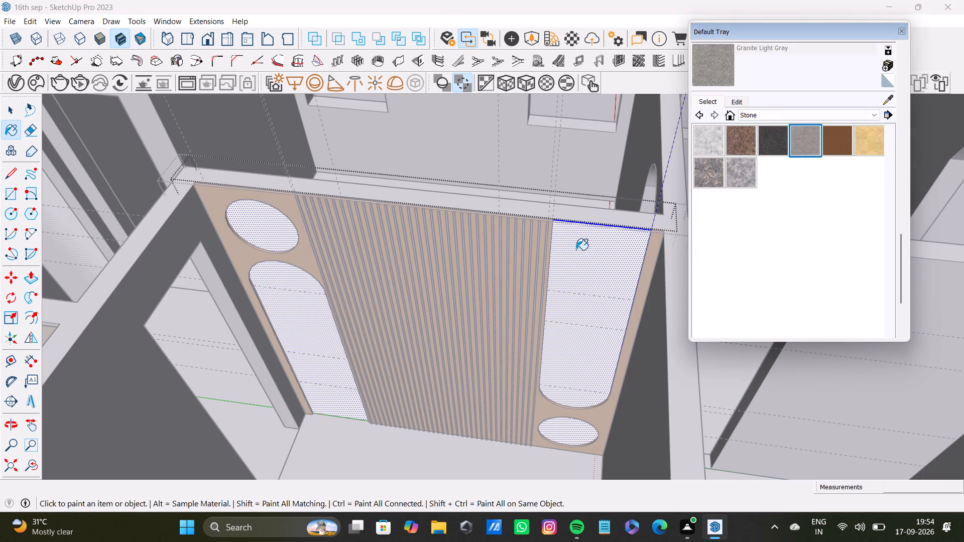
left_click(576, 250)
left_click(591, 259)
left_click(593, 289)
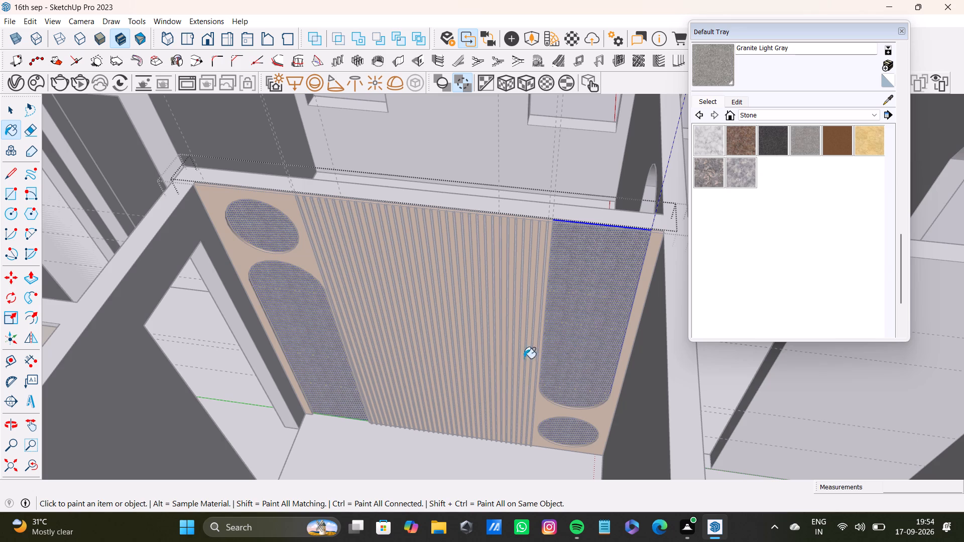
Repaint the selected wall faces within the cut-outs with Carrera Marble and clear the selection.
left_click(703, 149)
left_click(579, 268)
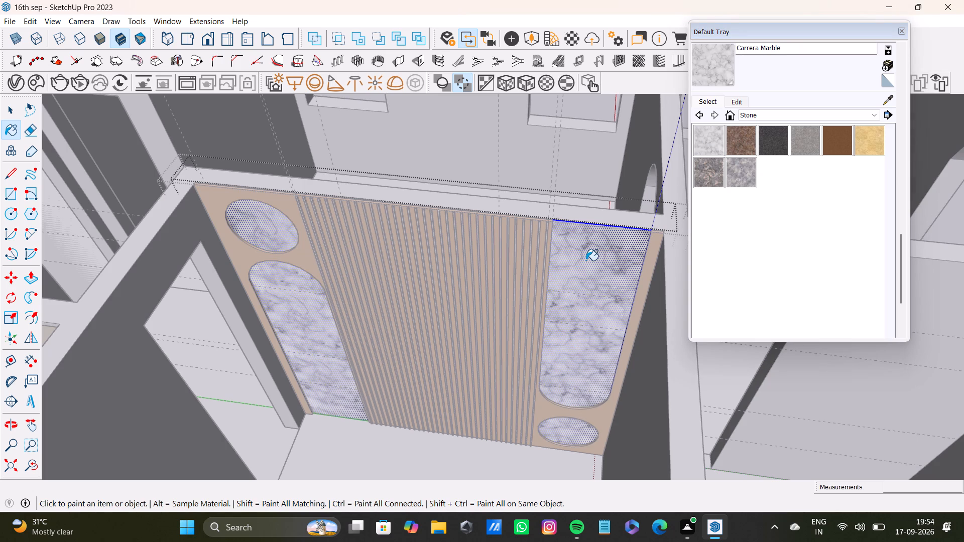
key("space")
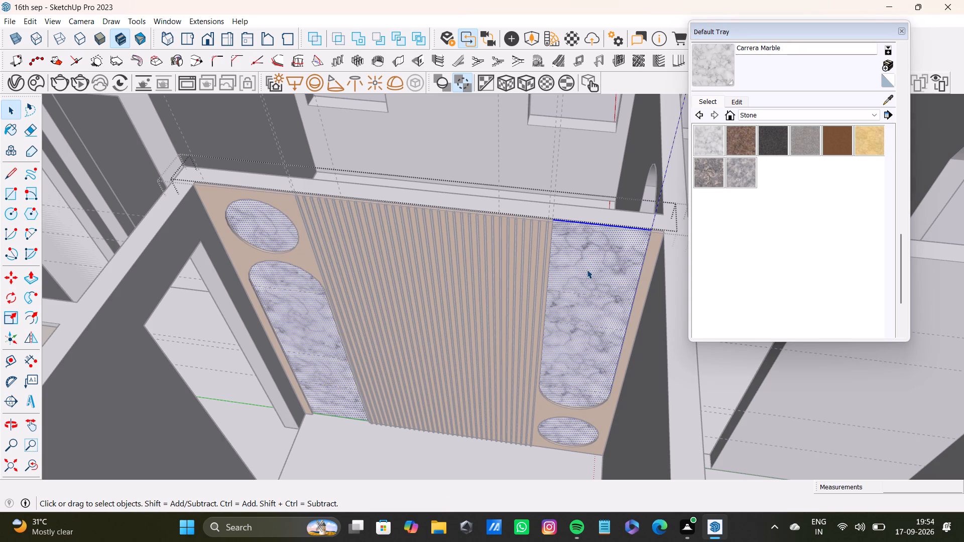
scroll(547, 272, "down", 7)
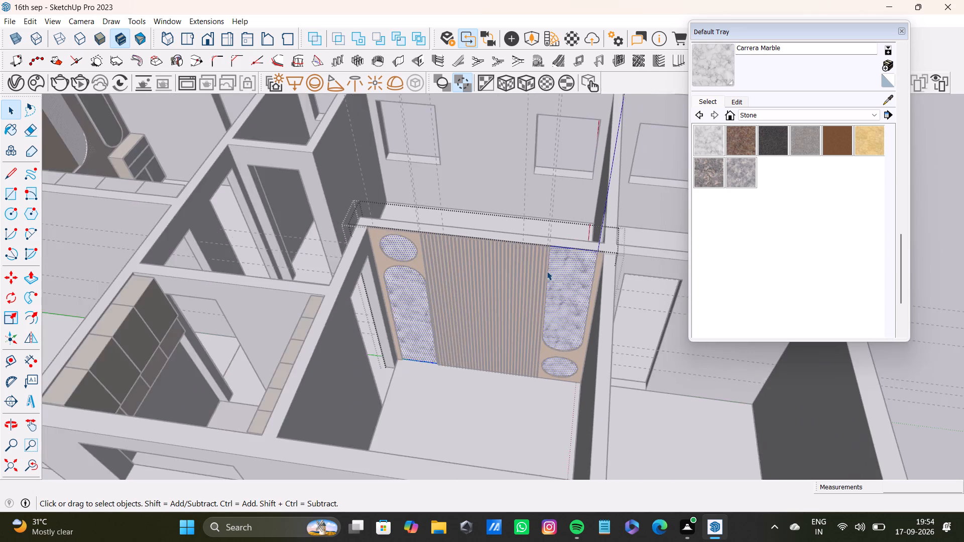
scroll(547, 271, "down", 3)
scroll(491, 267, "down", 4)
left_click(602, 140)
Open the group of unpainted strips and select the top and front faces of the first two strips beside the upper circular cut-out.
scroll(447, 265, "up", 6)
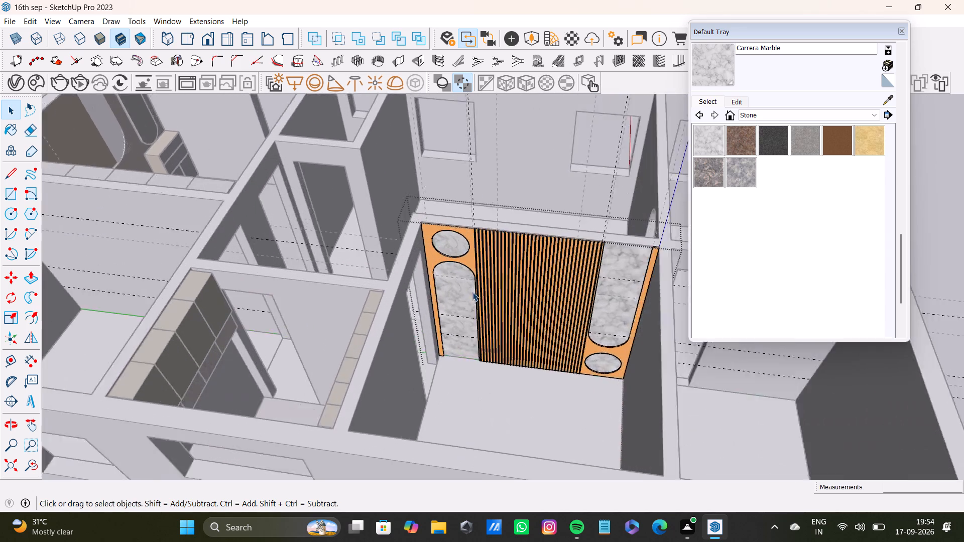
scroll(472, 292, "up", 20)
scroll(472, 292, "up", 12)
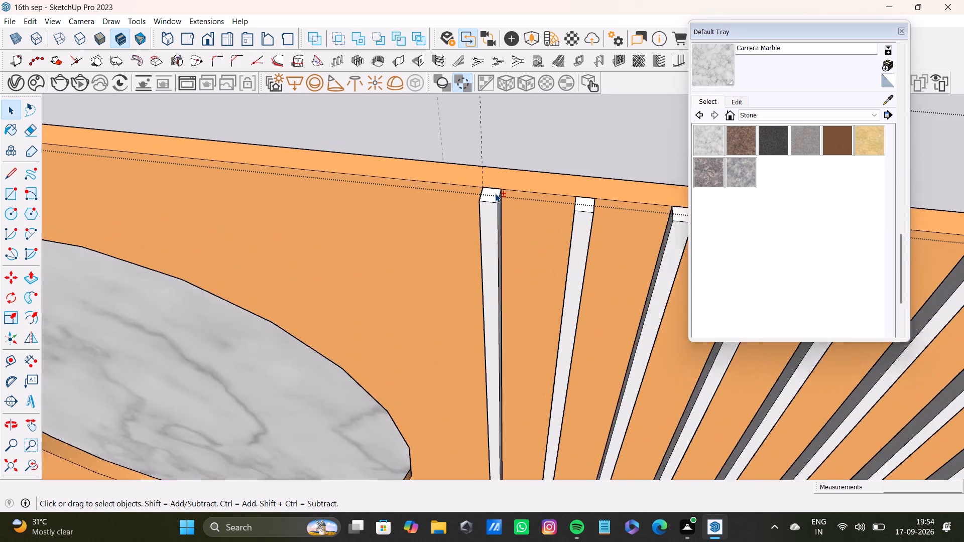
scroll(495, 193, "up", 1)
double_click(495, 193, "shift")
double_click(490, 223, "shift")
double_click(492, 201, "shift")
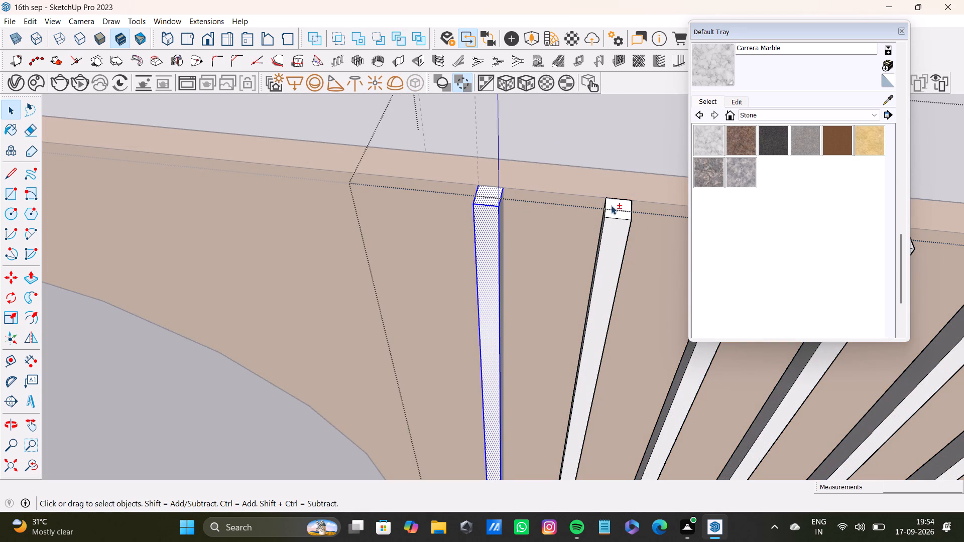
double_click(619, 207, "shift")
double_click(616, 254, "shift")
middle_click_drag(621, 244, 433, 240, "shift")
middle_click_drag(535, 271, 531, 267)
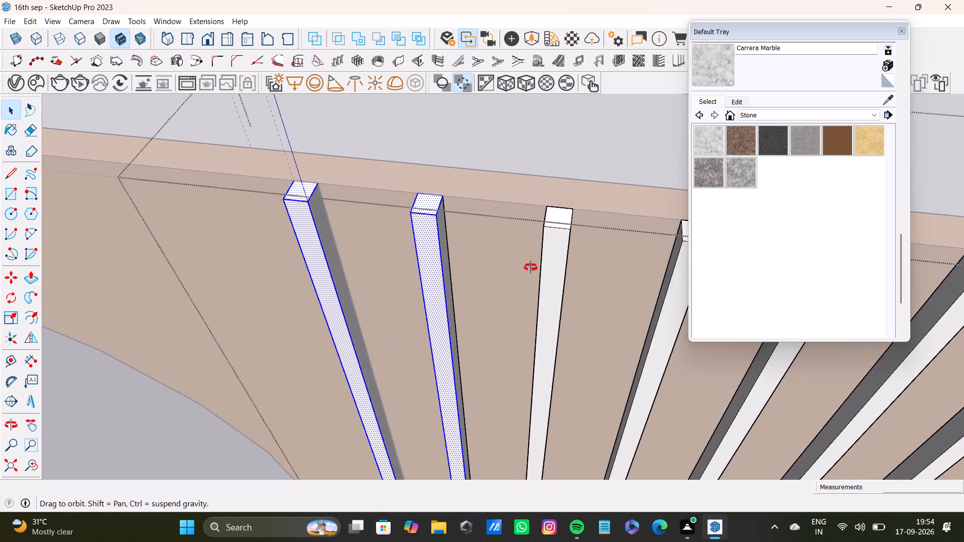
middle_click_drag(531, 267, 412, 262)
Add the side faces of the first two strips and the top, front and side faces of the third and fourth strips to the selection.
scroll(417, 257, "down", 4)
left_click(388, 202, "shift")
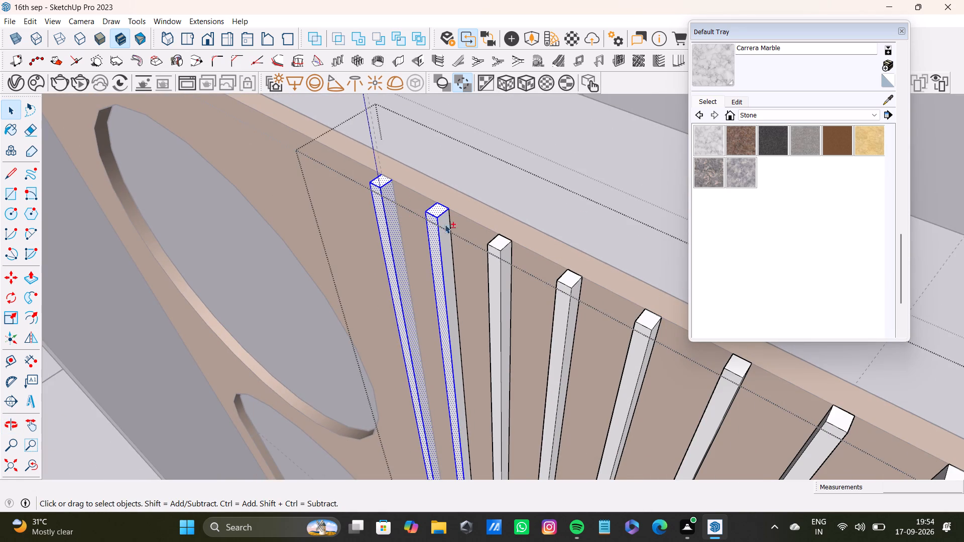
left_click(445, 230, "shift")
double_click(505, 261, "shift")
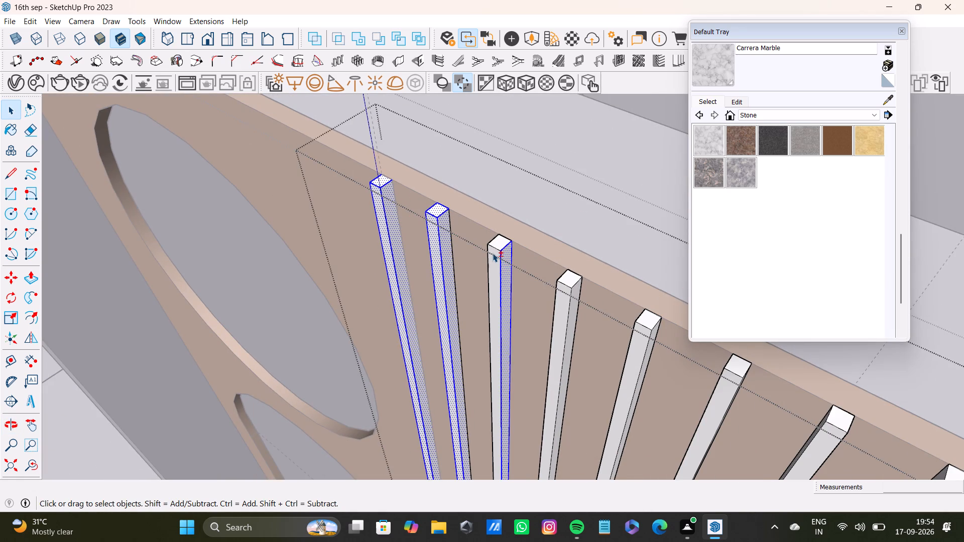
double_click(493, 253, "shift")
double_click(497, 243, "shift")
double_click(568, 278, "shift")
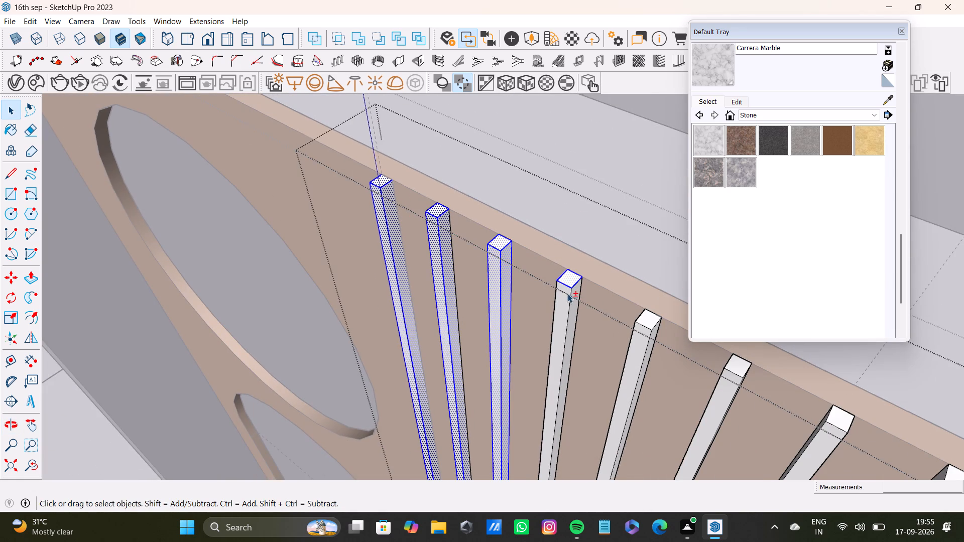
double_click(566, 292, "shift")
double_click(577, 294, "shift")
Add the top, front and side faces of the fifth and sixth strips to the selection.
scroll(584, 299, "down", 4, "shift")
middle_click_drag(597, 313, 520, 226, "shift")
scroll(527, 227, "up", 2, "shift")
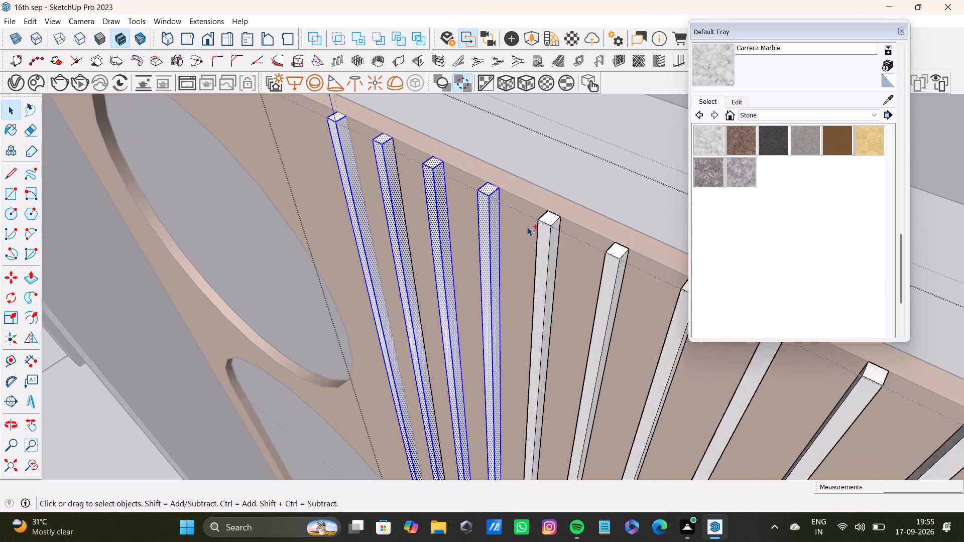
scroll(527, 227, "up", 5, "shift")
double_click(556, 212, "shift")
double_click(556, 237, "shift")
double_click(568, 242, "shift")
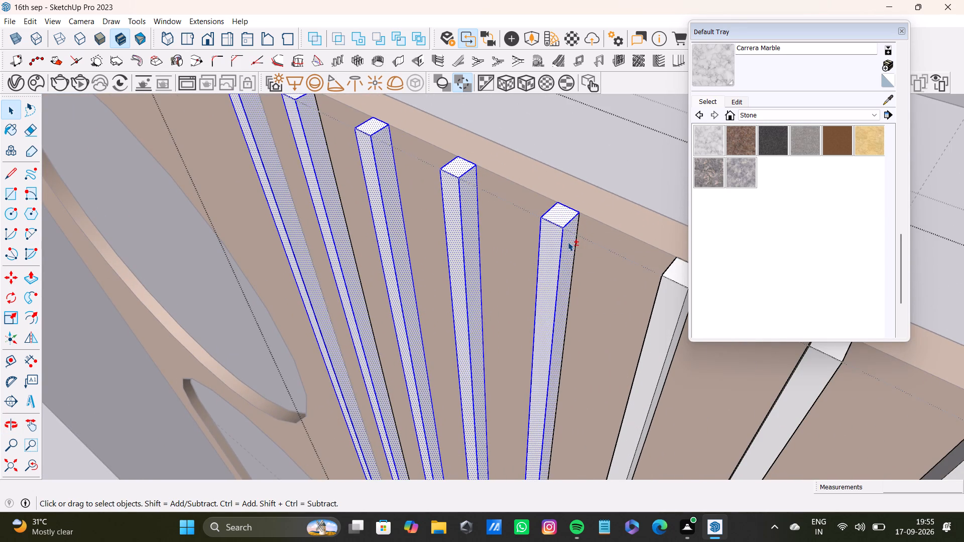
scroll(566, 257, "down", 3, "shift")
middle_click_drag(569, 286, 489, 241, "shift")
scroll(515, 234, "up", 3, "shift")
double_click(567, 202, "shift")
double_click(567, 237, "shift")
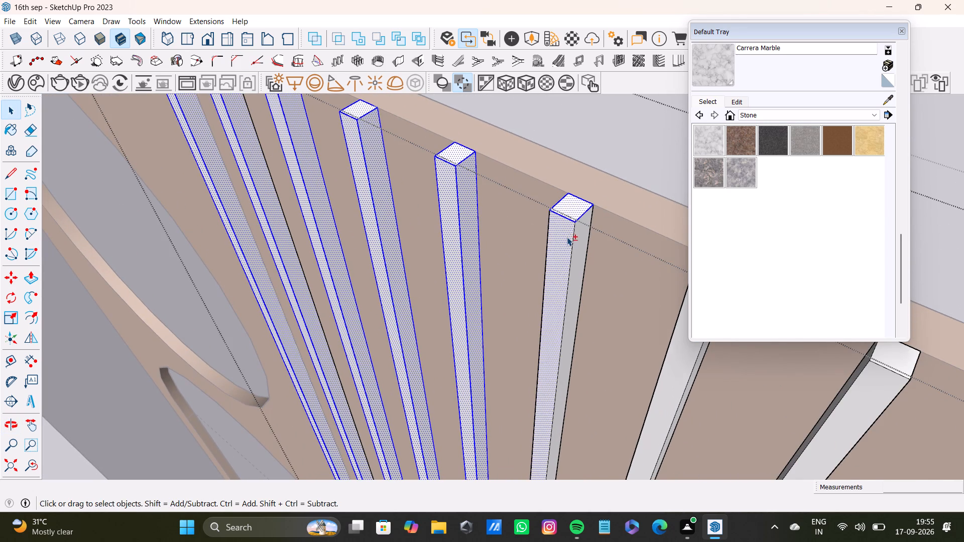
double_click(583, 238, "shift")
Add the top, front and side faces of the seventh and eighth strips to the selection.
scroll(579, 257, "down", 5, "shift")
middle_click_drag(588, 286, 437, 225, "shift")
scroll(461, 224, "up", 3, "shift")
left_click(492, 177, "shift")
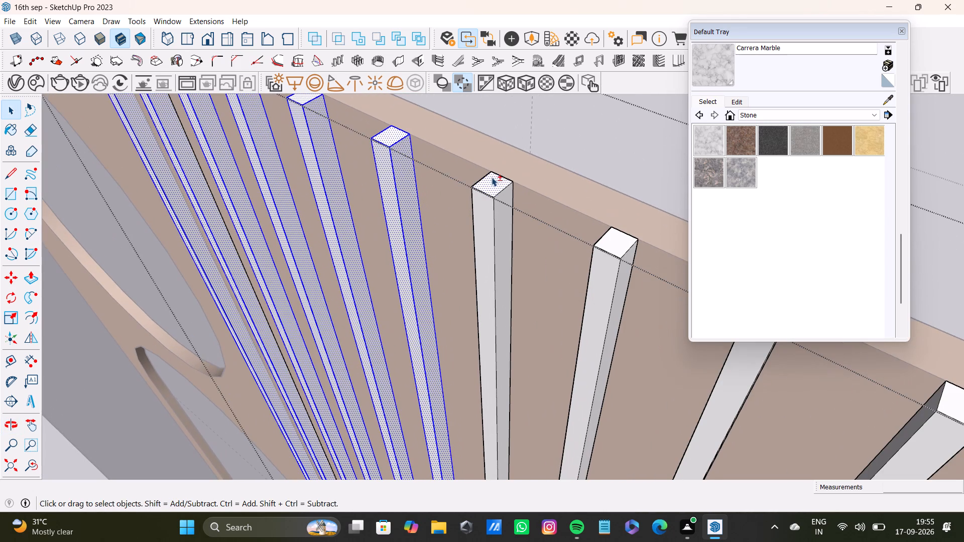
double_click(488, 209, "shift")
double_click(503, 211, "shift")
double_click(496, 184, "shift")
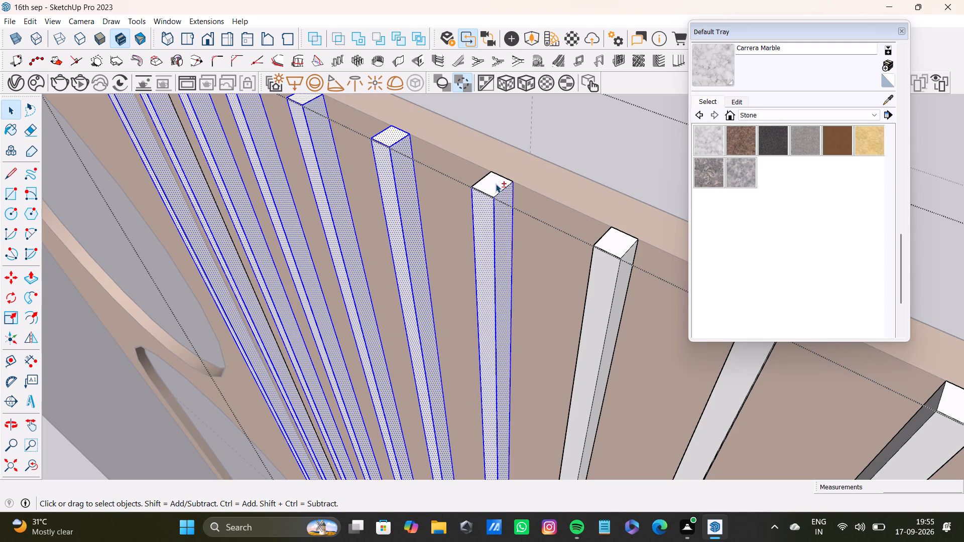
double_click(495, 183, "shift")
double_click(621, 240, "shift")
double_click(612, 271, "shift")
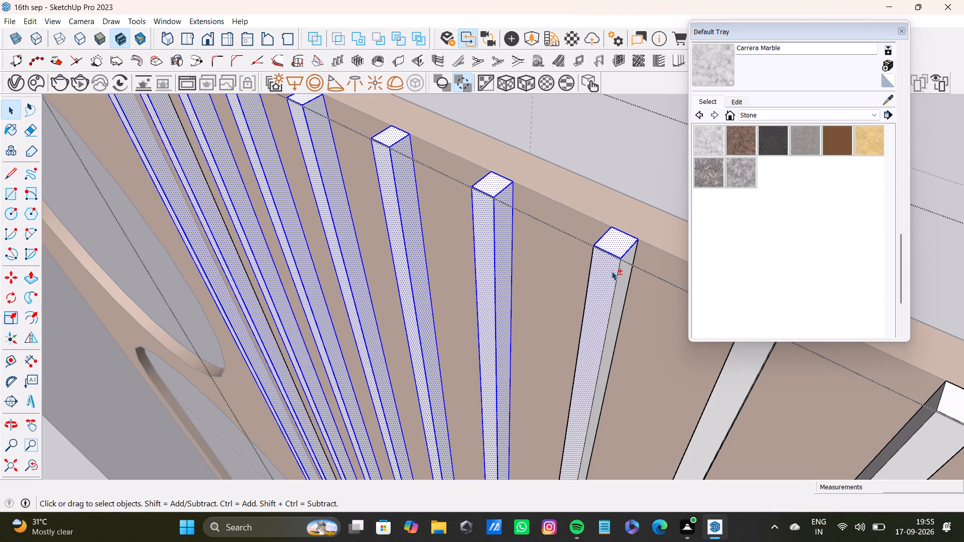
double_click(626, 274, "shift")
Add the top, front and side faces of the ninth and tenth strips to the selection.
scroll(627, 278, "down", 3, "shift")
middle_click_drag(627, 284, 435, 203, "shift")
scroll(507, 219, "up", 3, "shift")
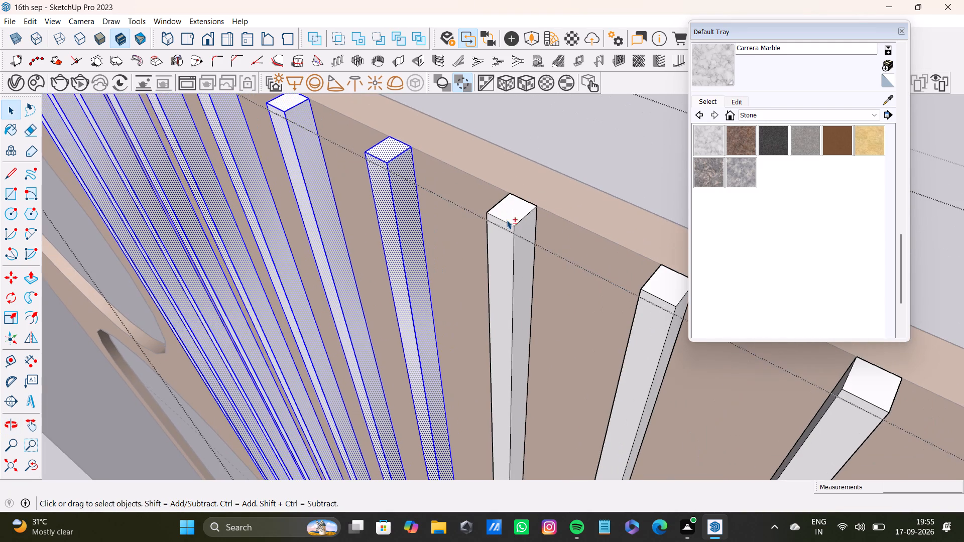
double_click(508, 215, "shift")
double_click(508, 233, "shift")
double_click(525, 233, "shift")
scroll(525, 242, "down", 4, "shift")
middle_click_drag(542, 264, 465, 226, "shift")
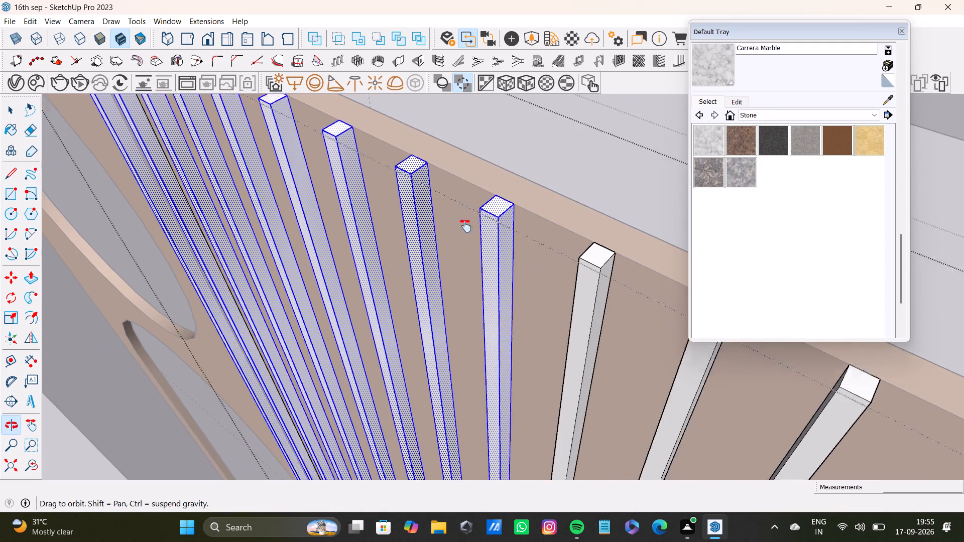
middle_click_drag(465, 226, 462, 224, "shift")
scroll(487, 221, "up", 3, "shift")
double_click(543, 235, "shift")
double_click(534, 254, "shift")
double_click(561, 248, "shift")
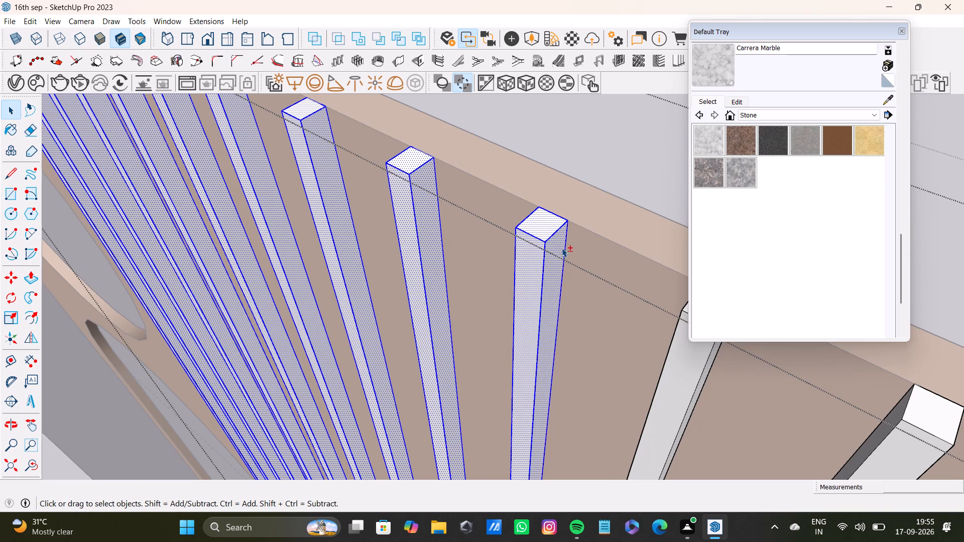
Add the top, front and side faces of the eleventh strip to the selection.
scroll(562, 275, "down", 5, "shift")
middle_click_drag(579, 284, 466, 230, "shift")
scroll(491, 228, "up", 3, "shift")
double_click(537, 229, "shift")
left_click(532, 255, "shift")
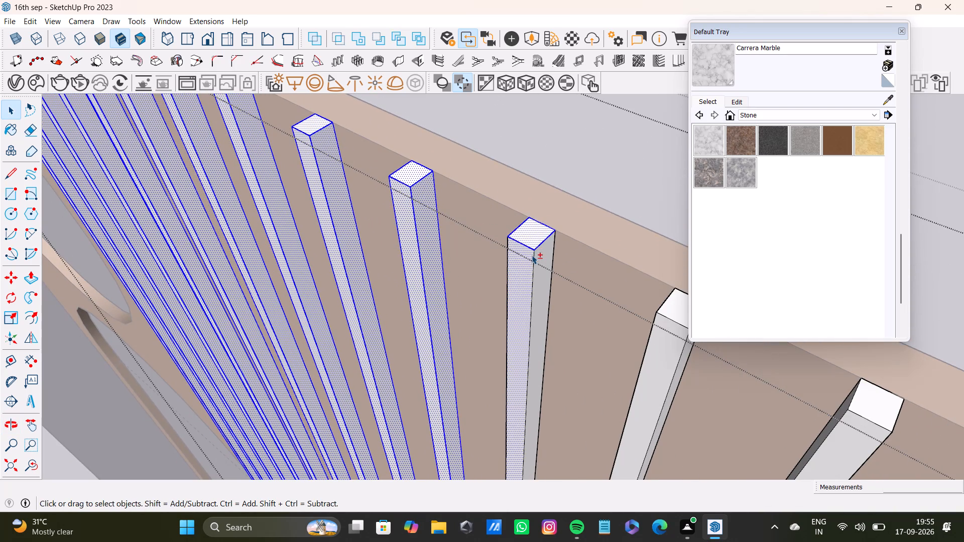
double_click(541, 255, "shift")
double_click(523, 262, "shift")
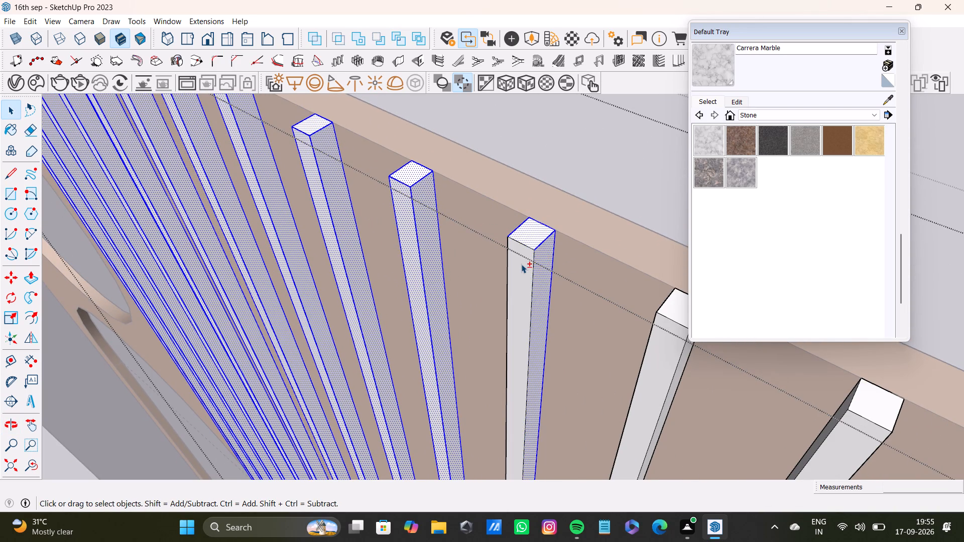
double_click(521, 264, "shift")
double_click(532, 240, "shift")
double_click(531, 254, "shift")
double_click(541, 256, "shift")
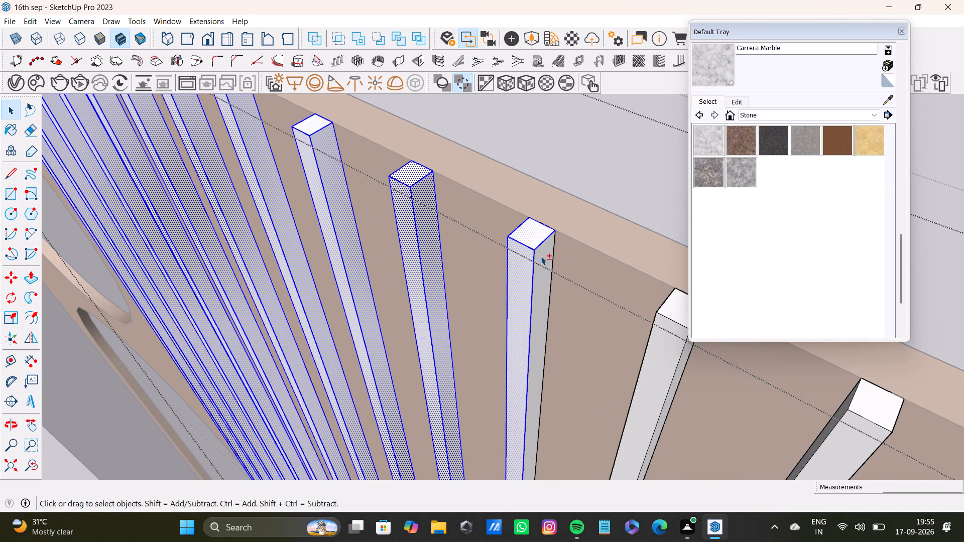
Add the top, front and side faces of the twelfth and thirteenth strips to the selection.
scroll(541, 256, "down", 8, "shift")
middle_click_drag(549, 279, 418, 165, "shift")
scroll(488, 210, "up", 2, "shift")
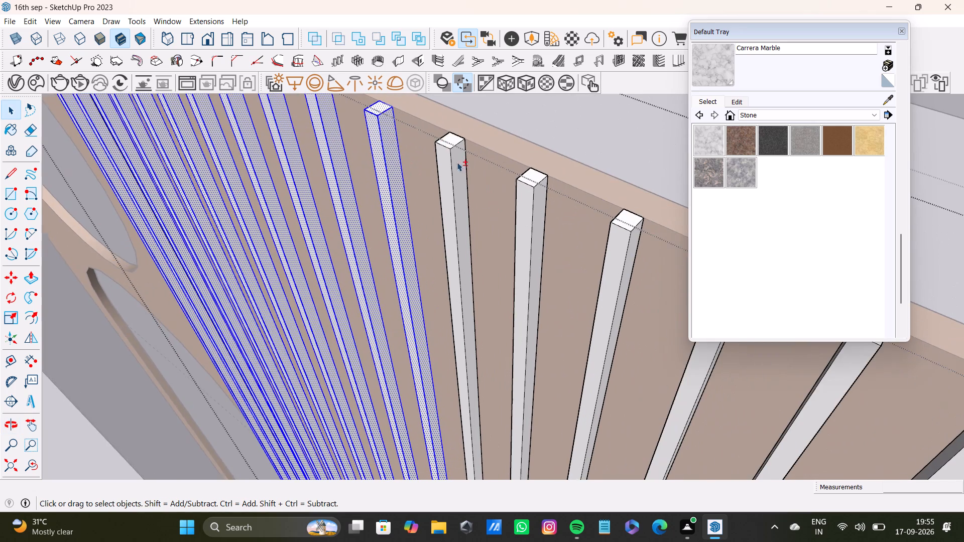
double_click(453, 140, "shift")
double_click(456, 158, "shift")
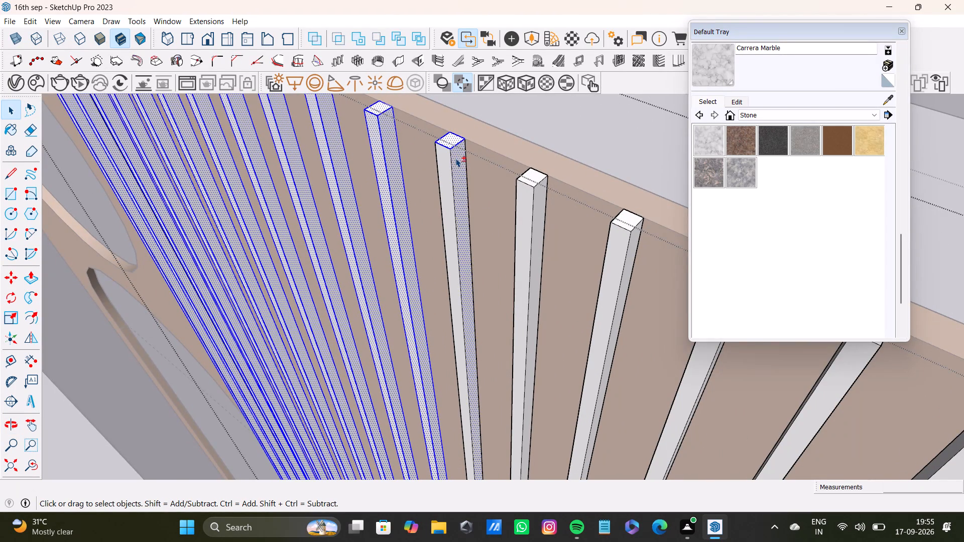
double_click(444, 159, "shift")
double_click(536, 177, "shift")
double_click(538, 195, "shift")
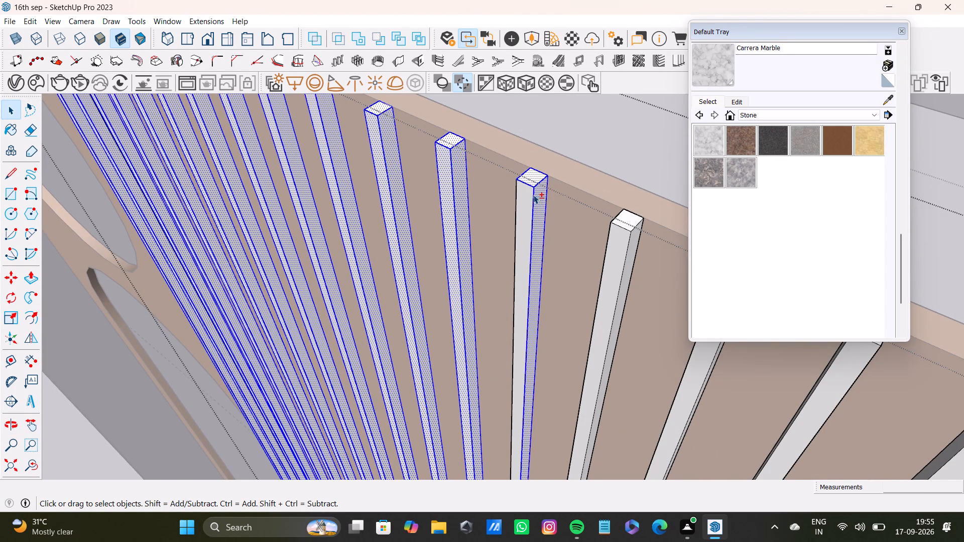
double_click(529, 193, "shift")
Add the top, front and side faces of the fourteenth and fifteenth strips to the selection.
middle_click_drag(559, 209, 443, 162, "shift")
double_click(501, 165, "shift")
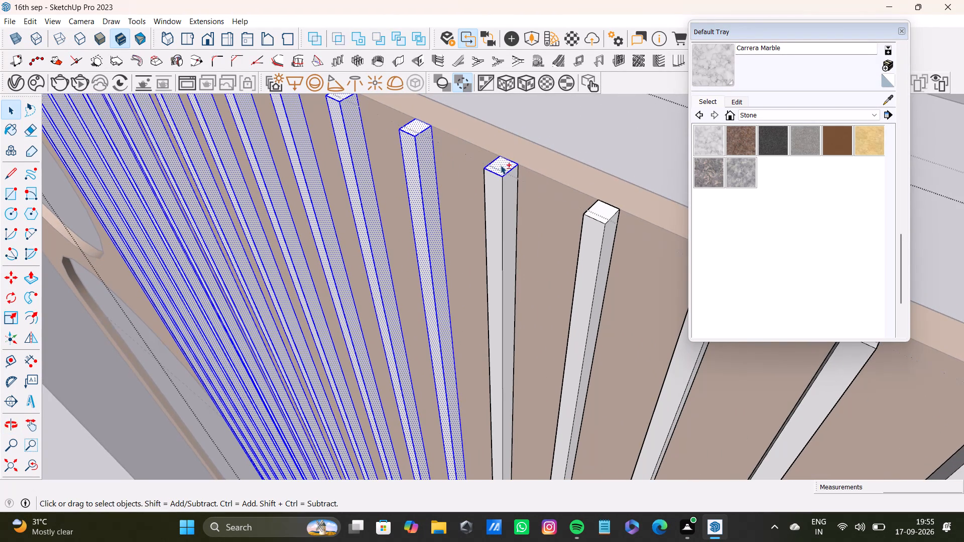
double_click(502, 186, "shift")
double_click(604, 213, "shift")
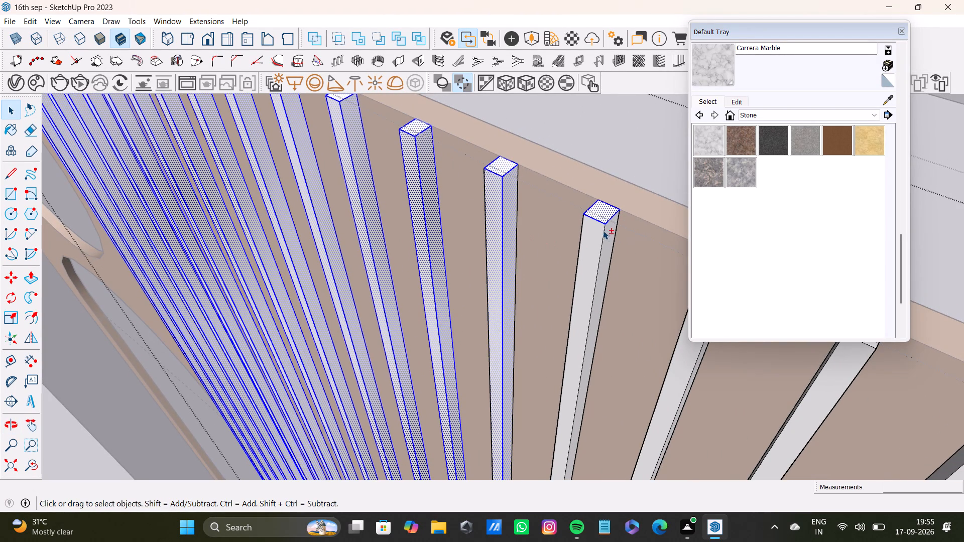
double_click(609, 233, "shift")
double_click(596, 234, "shift")
Add the top, front and side faces of the sixteenth and seventeenth strips to the selection.
scroll(597, 246, "down", 4, "shift")
middle_click_drag(597, 246, 457, 191, "shift")
scroll(531, 203, "up", 3, "shift")
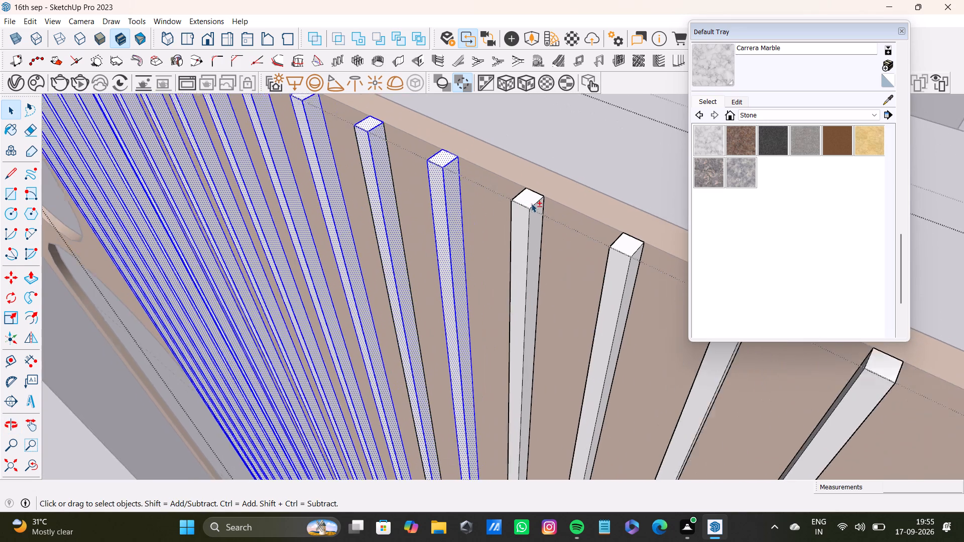
double_click(531, 200, "shift")
double_click(536, 222, "shift")
double_click(523, 223, "shift")
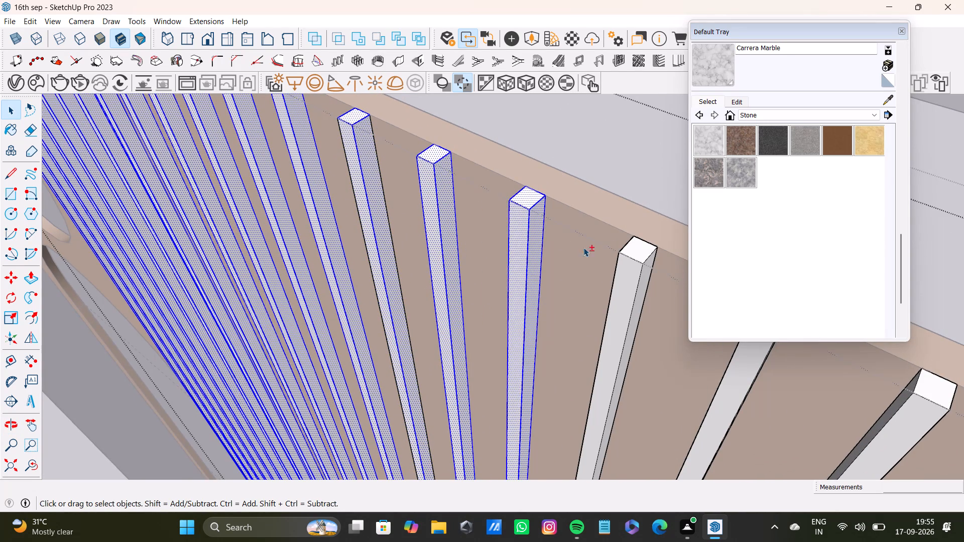
scroll(591, 250, "down", 4, "shift")
middle_click_drag(585, 265, 492, 208, "shift")
scroll(504, 207, "up", 3, "shift")
double_click(524, 183, "shift")
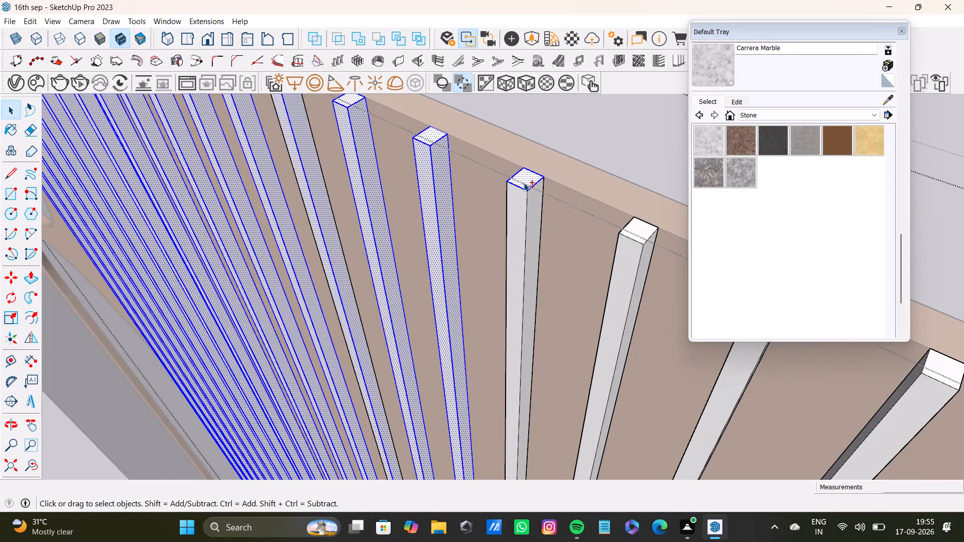
double_click(530, 200, "shift")
double_click(518, 204, "shift")
Add the top, front and side faces of the eighteenth and nineteenth strips to the selection.
scroll(516, 216, "down", 4, "shift")
middle_click_drag(546, 250, 479, 217, "shift")
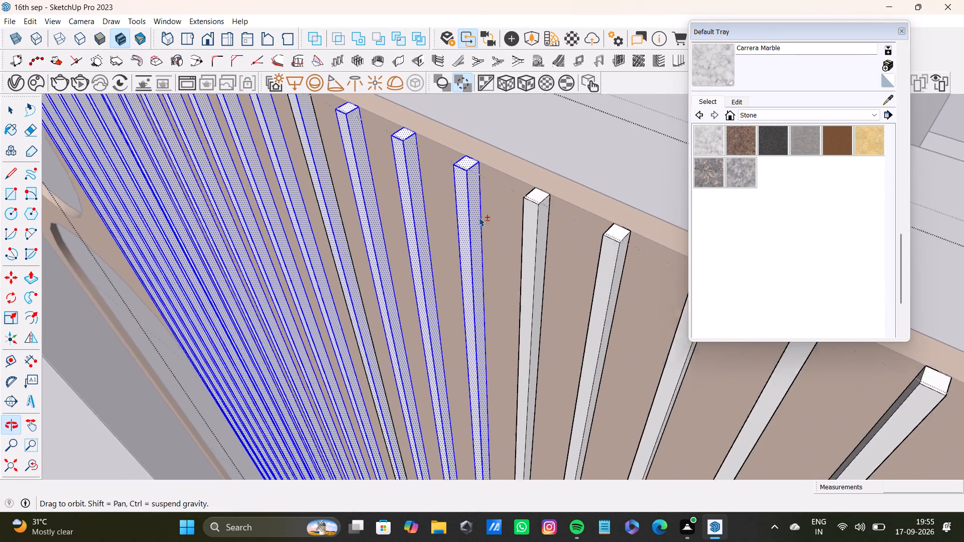
middle_click_drag(479, 217, 475, 218, "shift")
scroll(493, 213, "up", 6, "shift")
double_click(532, 174, "shift")
double_click(549, 217, "shift")
double_click(533, 216, "shift")
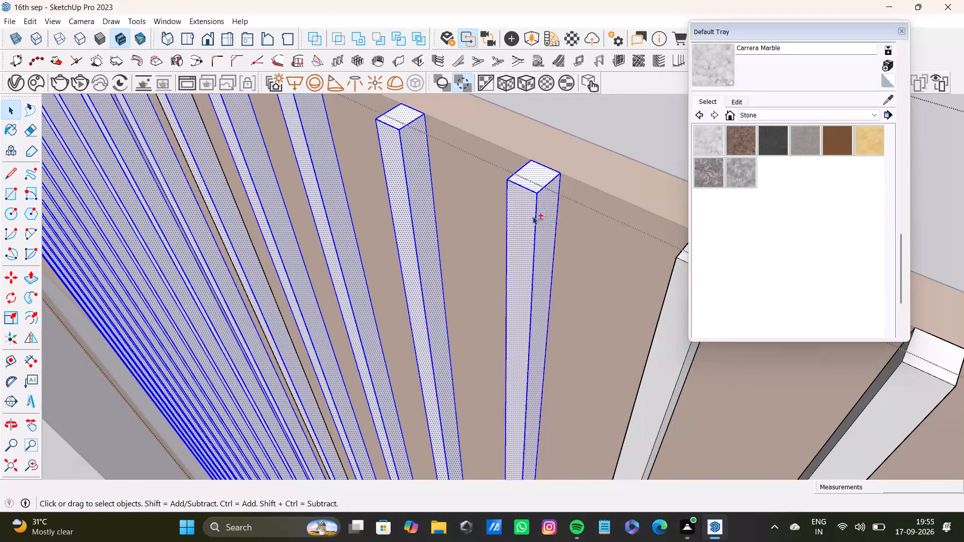
scroll(532, 216, "down", 5, "shift")
middle_click_drag(648, 275, 517, 252, "shift")
scroll(527, 229, "up", 3, "shift")
double_click(489, 220, "shift")
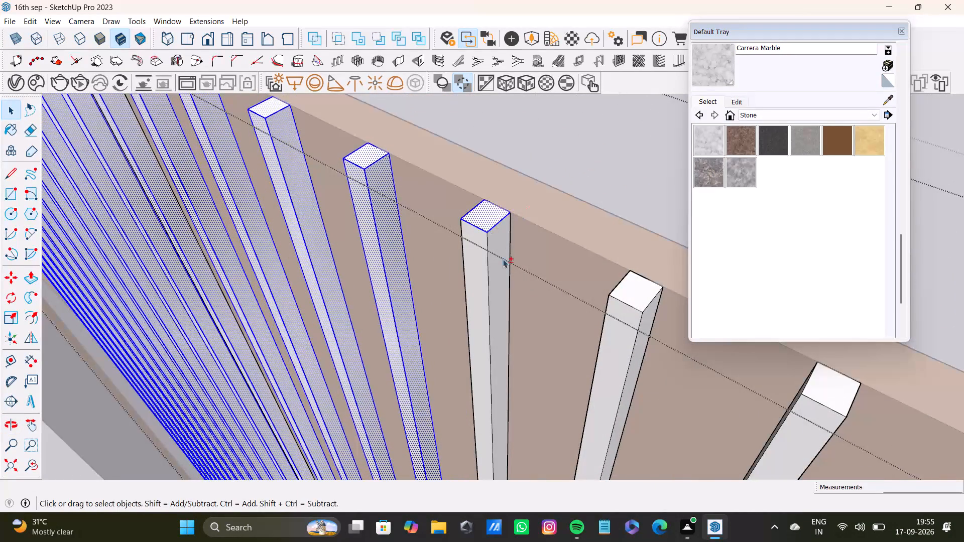
double_click(503, 259, "shift")
double_click(480, 259, "shift")
Add the top, front and side faces of the twentieth strip to the selection.
scroll(480, 259, "down", 4, "shift")
middle_click_drag(534, 273, 501, 207, "shift")
scroll(505, 207, "up", 3, "shift")
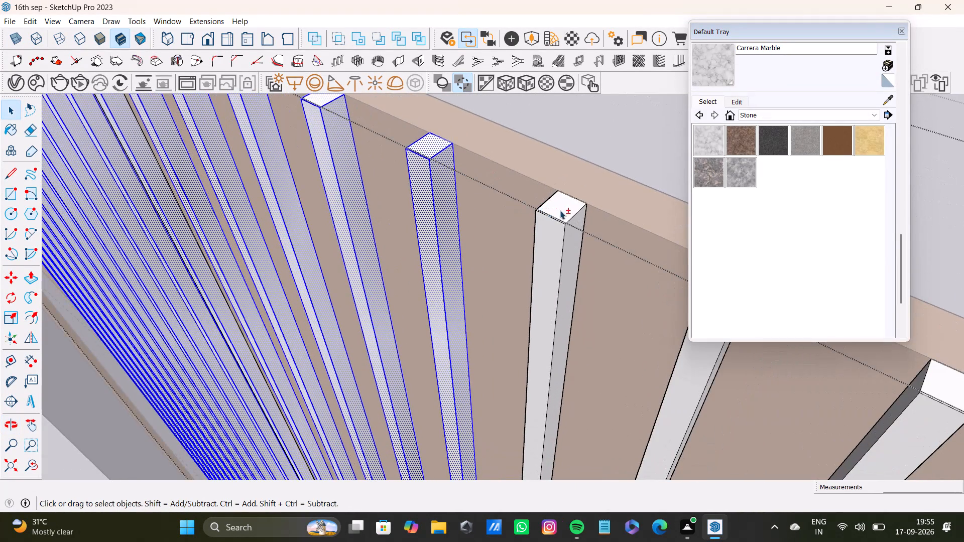
double_click(560, 210, "shift")
double_click(559, 240, "shift")
double_click(571, 242, "shift")
Add the top, front and side faces of the twenty-first and twenty-second strips to the selection.
scroll(571, 242, "down", 6, "shift")
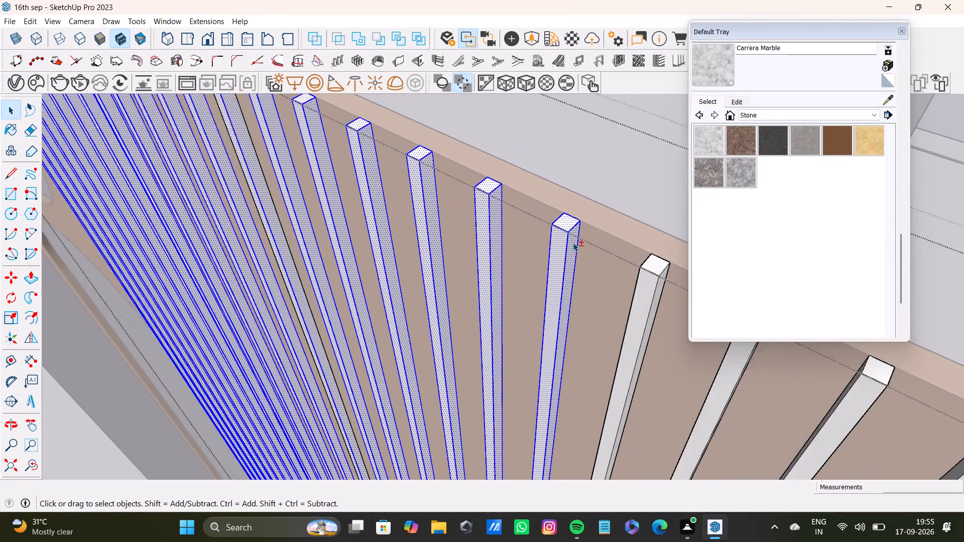
scroll(573, 242, "down", 2, "shift")
middle_click_drag(589, 260, 434, 179, "shift")
scroll(464, 181, "up", 5, "shift")
double_click(470, 161, "shift")
left_click(481, 189, "shift")
left_click_drag(481, 189, 479, 190, "shift")
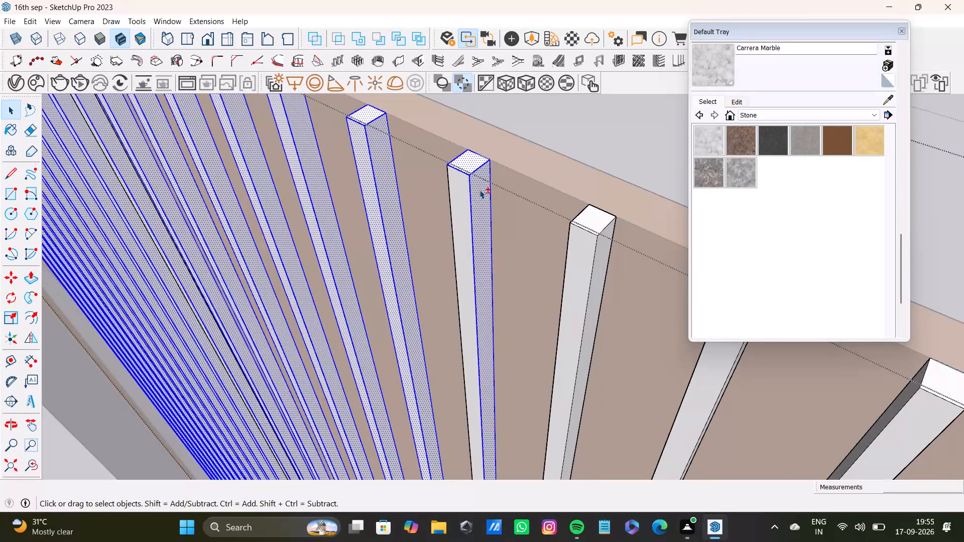
left_click_drag(479, 190, 472, 193, "shift")
double_click(466, 196, "shift")
double_click(586, 215, "shift")
left_click(588, 243, "shift")
left_click_drag(587, 243, 593, 243, "shift")
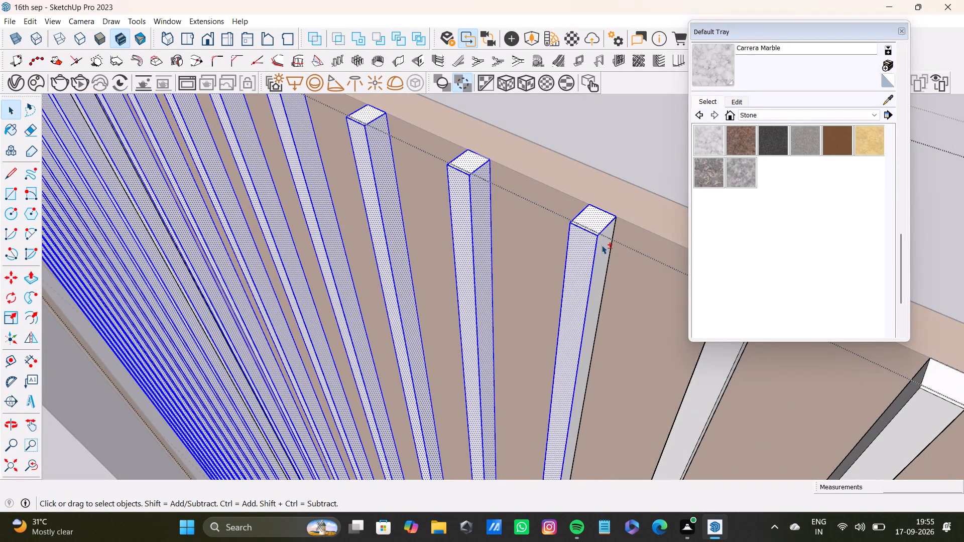
double_click(601, 246, "shift")
Add the top, front and side faces of the twenty-third and twenty-fourth strips to the selection.
scroll(601, 246, "down", 4, "shift")
middle_click_drag(601, 246, 456, 241, "shift")
scroll(534, 260, "up", 4, "shift")
double_click(545, 282, "shift")
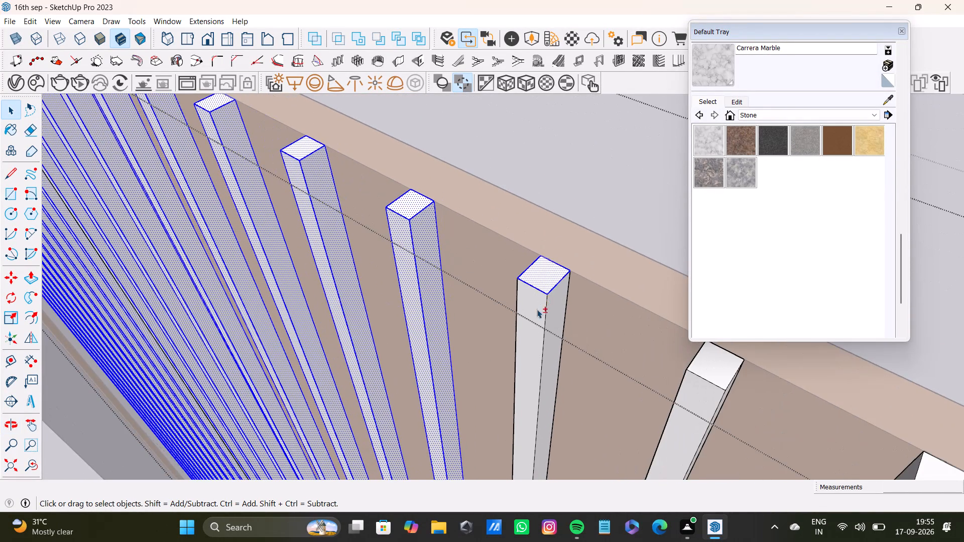
left_click(537, 309, "shift")
left_click_drag(537, 310, 544, 308, "shift")
double_click(564, 306, "shift")
scroll(559, 305, "down", 10, "shift")
middle_click_drag(567, 302, 444, 246, "shift")
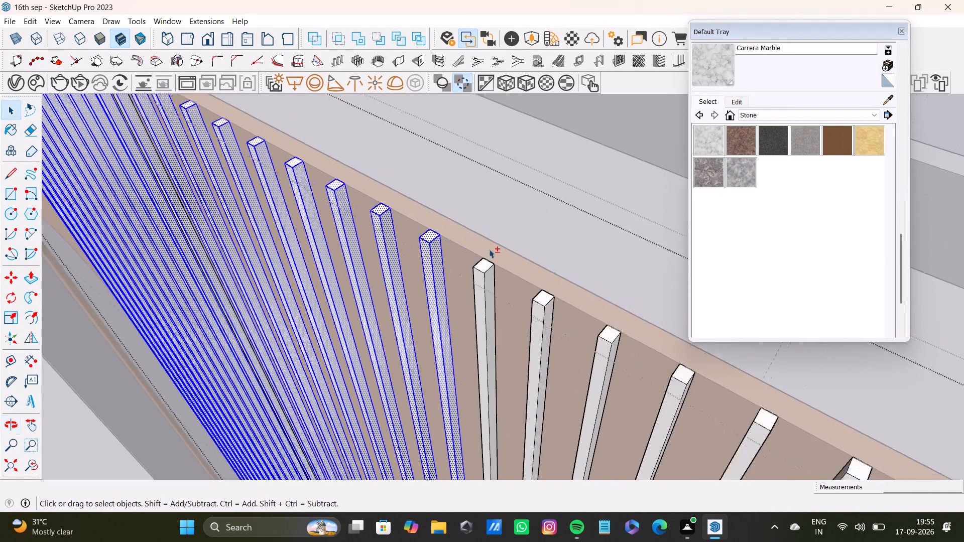
scroll(486, 252, "up", 9, "shift")
double_click(489, 265, "shift")
left_click(486, 290, "shift")
left_click_drag(486, 290, 492, 290, "shift")
double_click(508, 289, "shift")
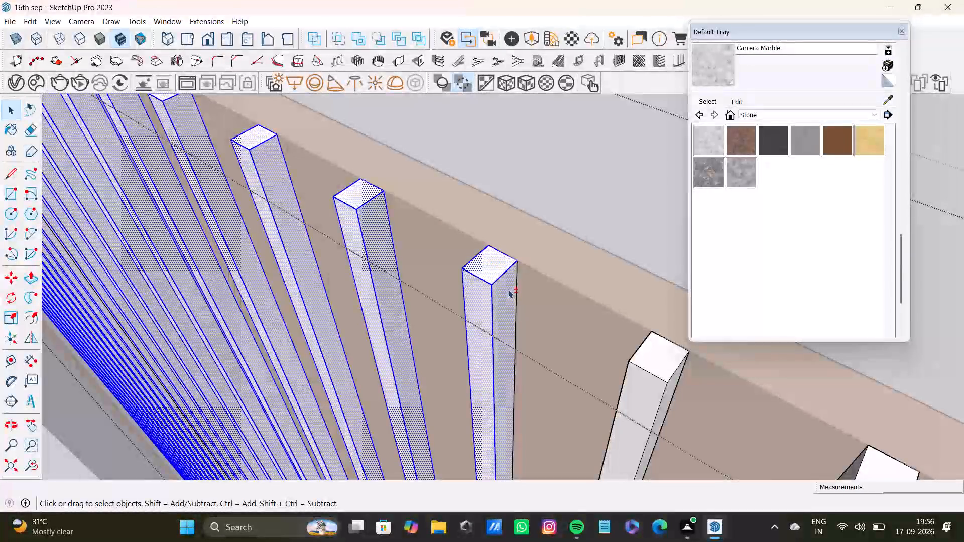
Add the top, front and side faces of the twenty-fifth and twenty-sixth strips to the selection.
scroll(507, 290, "down", 9, "shift")
middle_click_drag(549, 318, 432, 246, "shift")
scroll(460, 250, "up", 6, "shift")
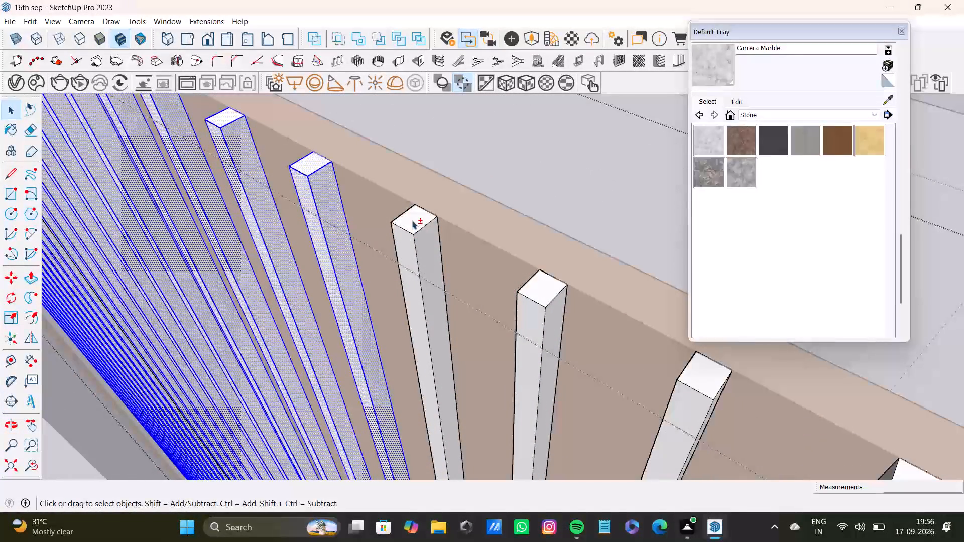
double_click(412, 220, "shift")
double_click(428, 245, "shift")
double_click(408, 240, "shift")
scroll(447, 265, "down", 5, "shift")
middle_click_drag(500, 294, 459, 258, "shift")
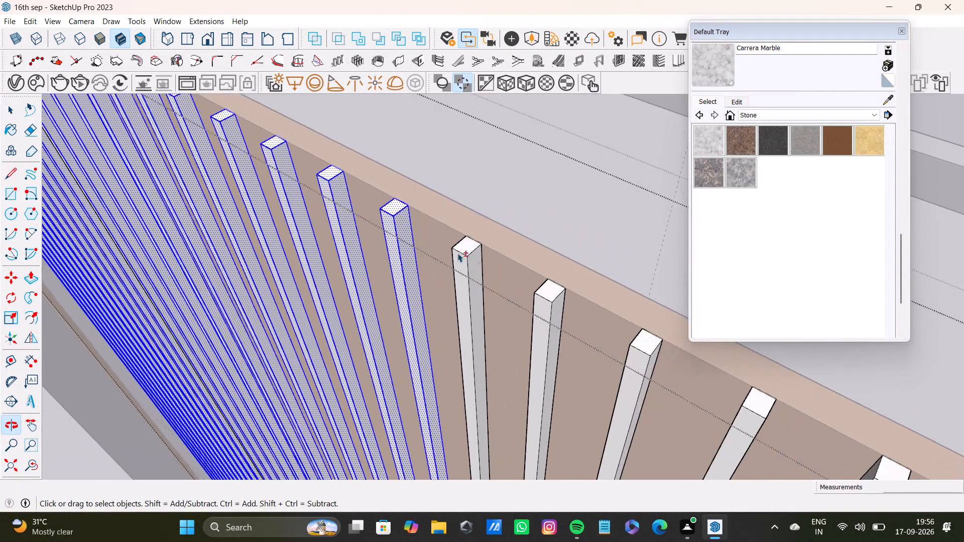
scroll(459, 251, "up", 7, "shift")
double_click(458, 240, "shift")
double_click(458, 265, "shift")
double_click(480, 265, "shift")
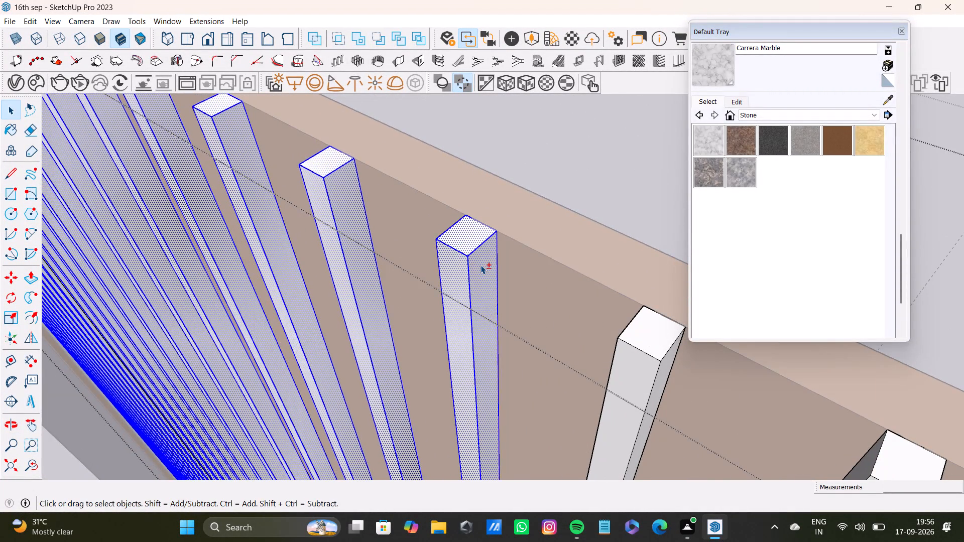
Add the top, front and side faces of the twenty-seventh strip to the selection, reselecting any that drop out.
scroll(480, 265, "down", 12, "shift")
middle_click_drag(513, 303, 425, 251, "shift")
scroll(461, 241, "up", 6, "shift")
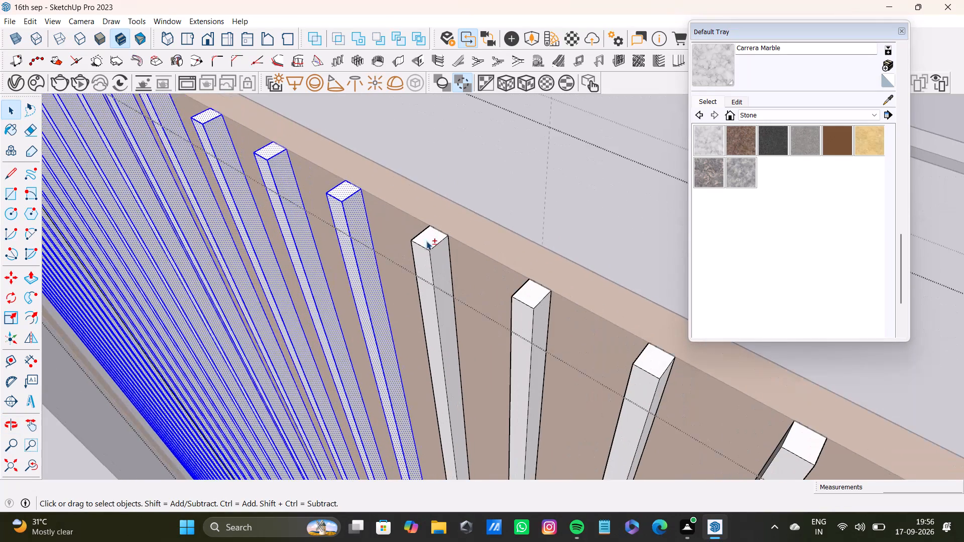
double_click(426, 241, "shift")
left_click(424, 251, "shift")
left_click(428, 251, "shift")
double_click(438, 252, "shift")
double_click(435, 238, "shift")
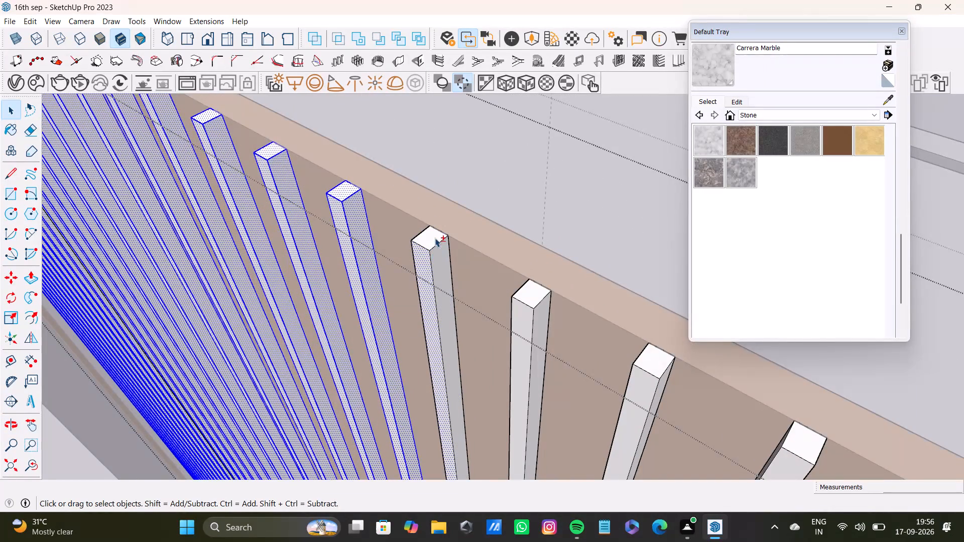
double_click(435, 241, "shift")
scroll(510, 284, "down", 3, "shift")
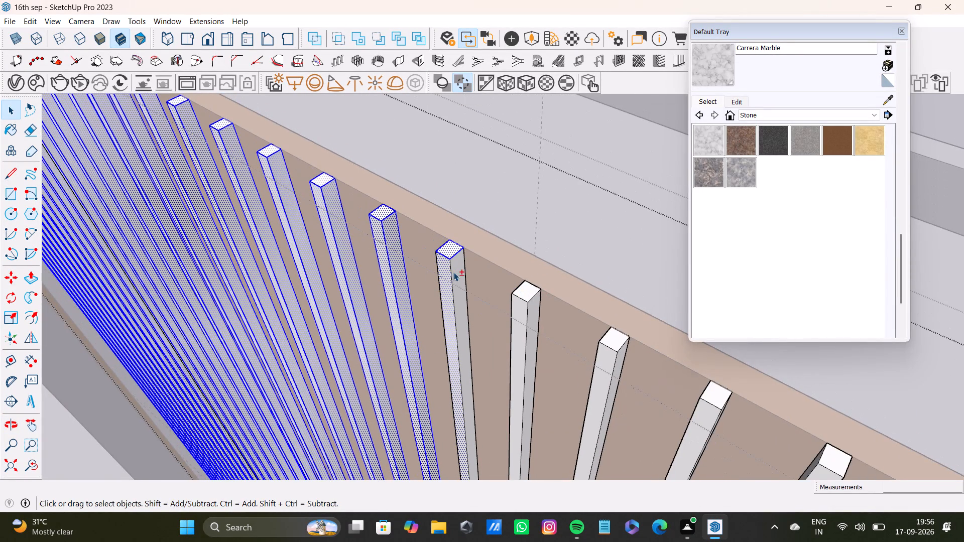
double_click(454, 272, "shift")
triple_click(443, 269, "shift")
left_click(443, 269, "shift")
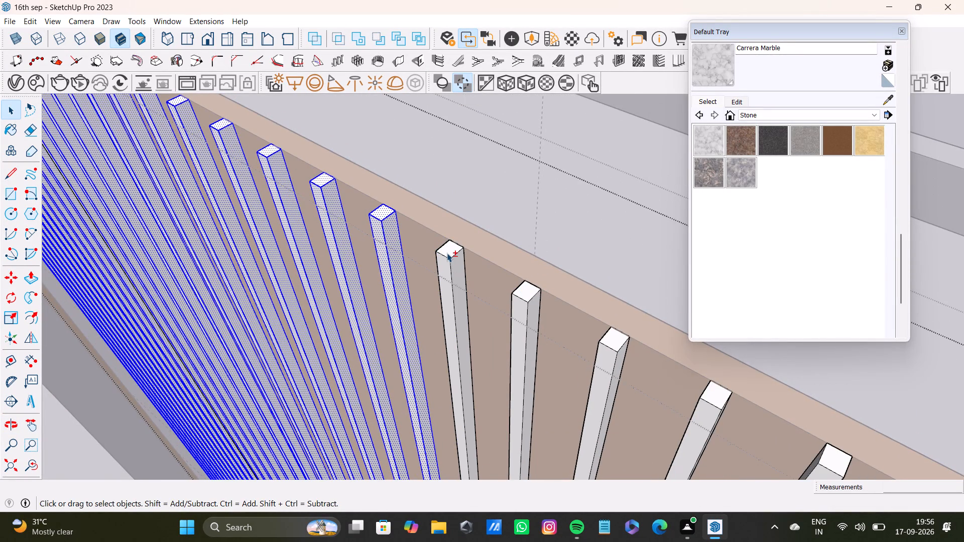
double_click(447, 253, "shift")
double_click(447, 260, "shift")
double_click(448, 250, "shift")
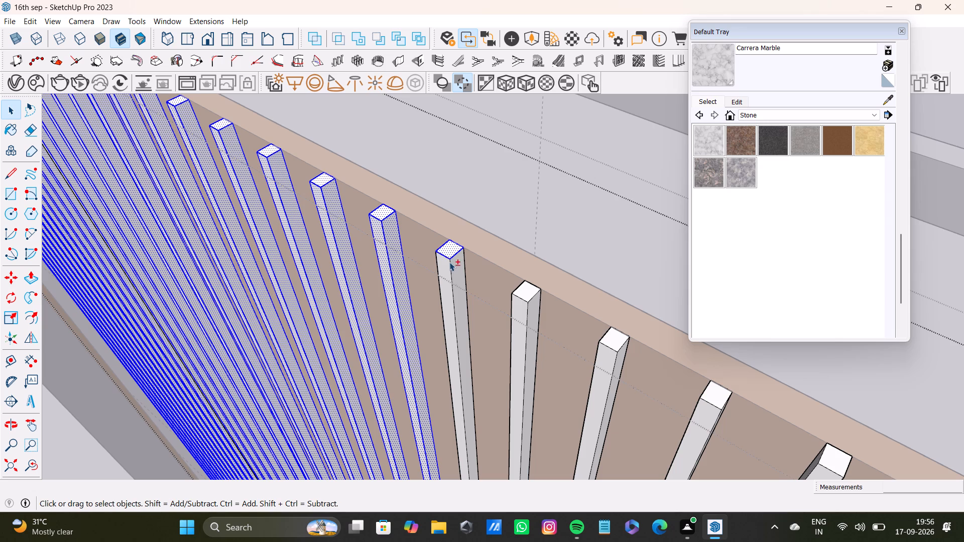
double_click(446, 263, "shift")
left_click(453, 263, "shift")
Add the top, front and side faces of the twenty-eighth and twenty-ninth strips to the selection.
scroll(474, 278, "down", 5, "shift")
middle_click_drag(480, 293, 423, 221, "shift")
scroll(424, 217, "up", 9, "shift")
left_click(421, 245, "shift")
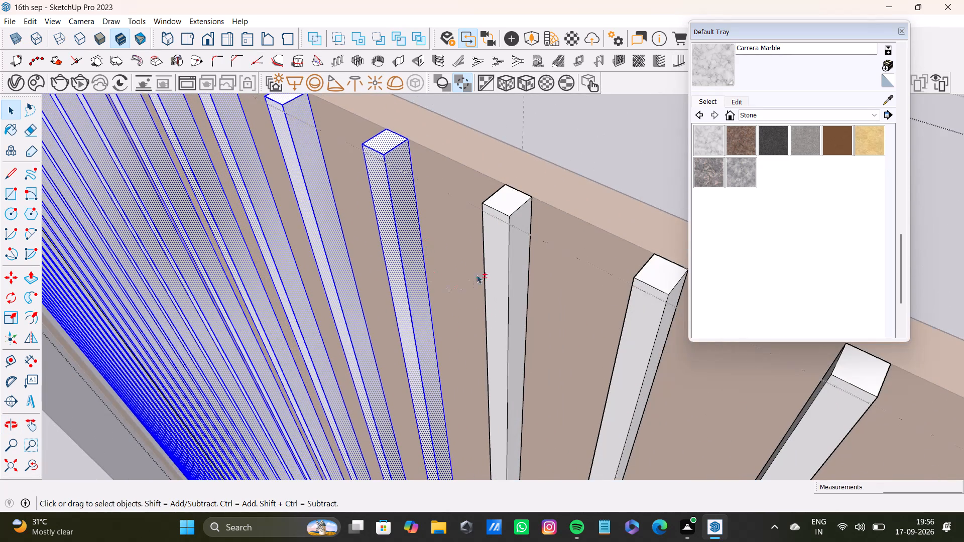
double_click(511, 201, "shift")
double_click(514, 235, "shift")
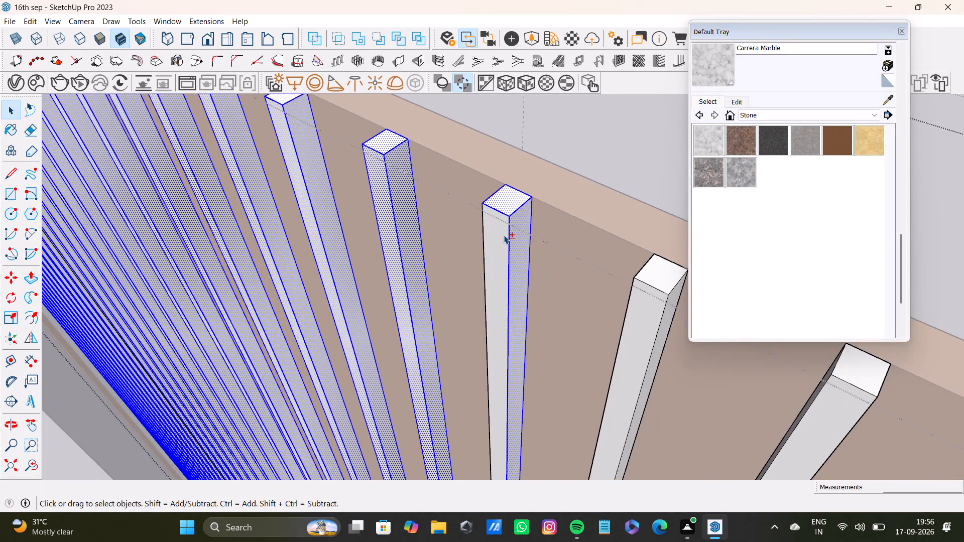
double_click(504, 235, "shift")
scroll(506, 241, "down", 7, "shift")
middle_click_drag(516, 260, 429, 223, "shift")
scroll(497, 231, "up", 6, "shift")
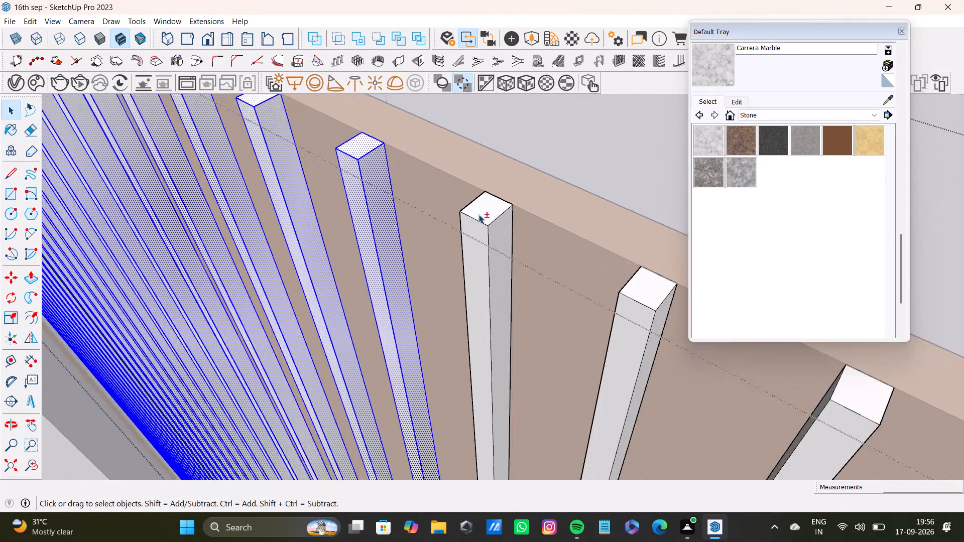
double_click(479, 214, "shift")
double_click(479, 233, "shift")
double_click(496, 233, "shift")
Add the top, front and side faces of the thirtieth and thirty-first strips to the selection.
double_click(645, 290, "shift")
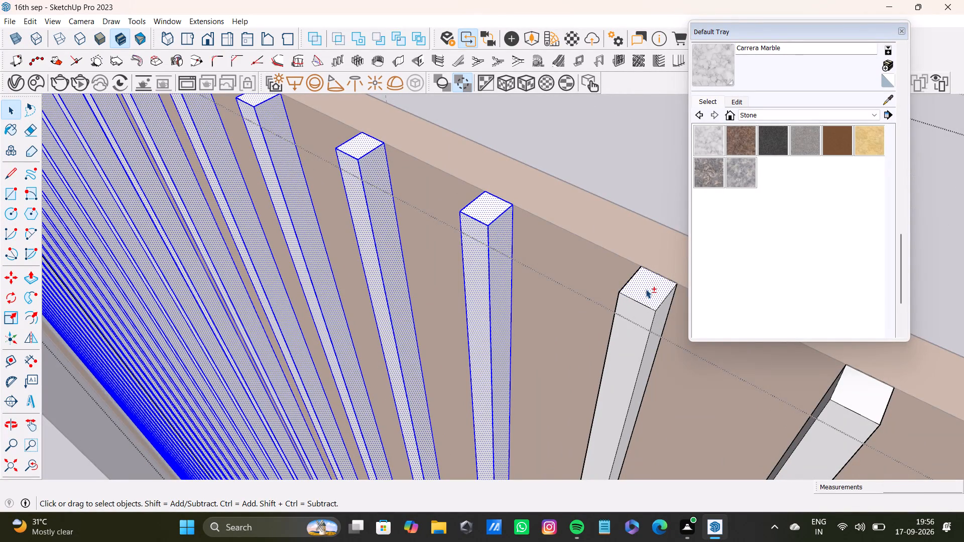
double_click(645, 316, "shift")
middle_click_drag(653, 324, 402, 242, "shift")
left_click(414, 240, "shift")
left_click_drag(414, 240, 420, 240, "shift")
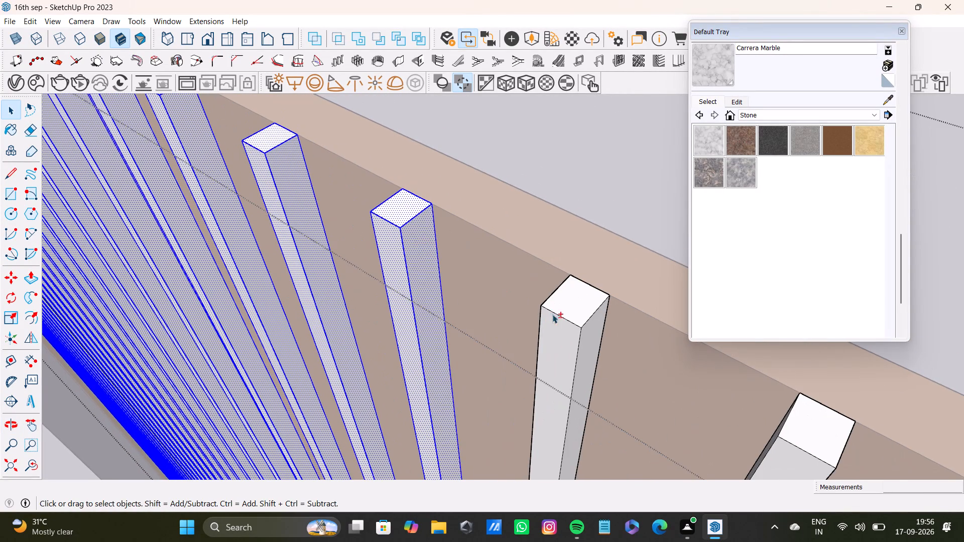
double_click(570, 307, "shift")
left_click(561, 341, "shift")
left_click_drag(561, 341, 568, 341, "shift")
double_click(592, 344, "shift")
Add the top, front and side faces of the thirty-second strip to the selection.
scroll(591, 343, "down", 3, "shift")
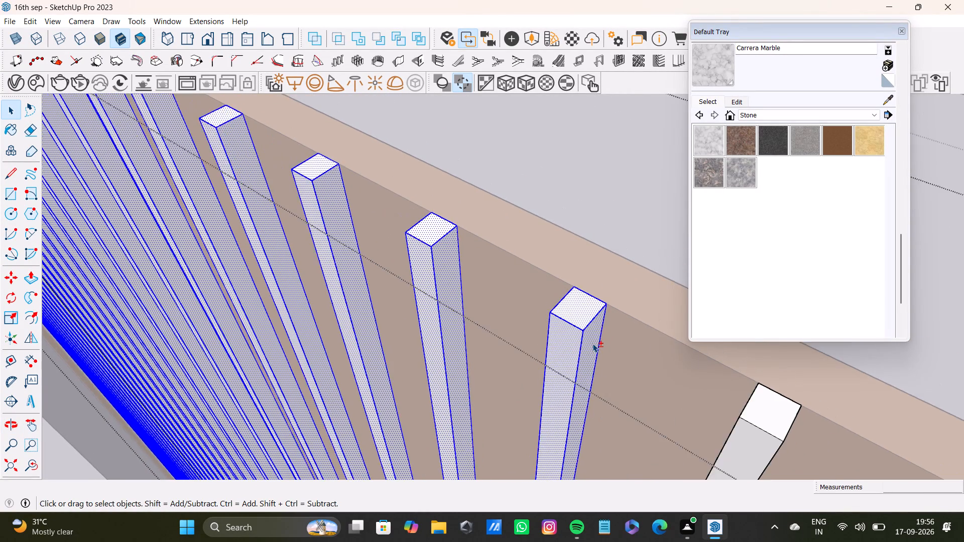
scroll(592, 343, "down", 7, "shift")
middle_click_drag(596, 346, 460, 267, "shift")
scroll(519, 298, "up", 6, "shift")
double_click(510, 274, "shift")
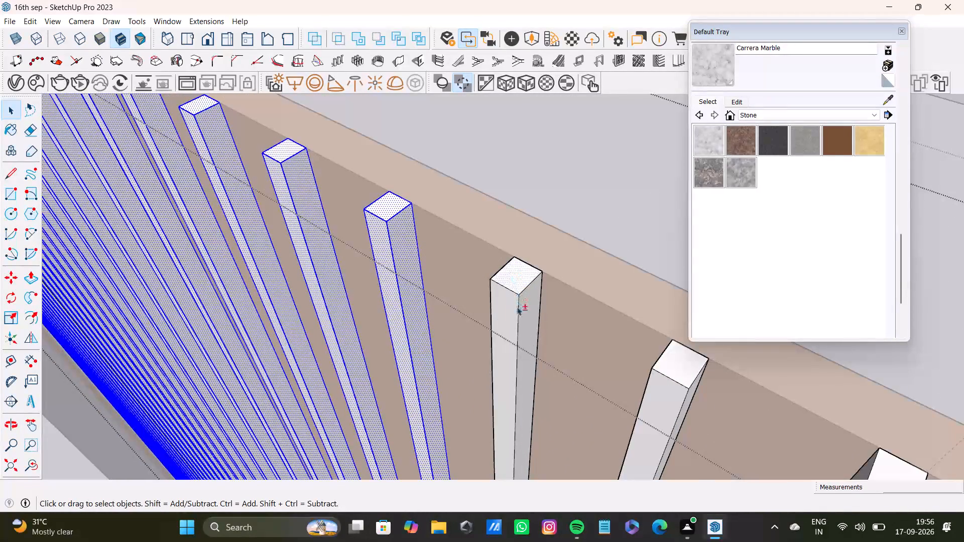
double_click(511, 305, "shift")
double_click(525, 286, "shift")
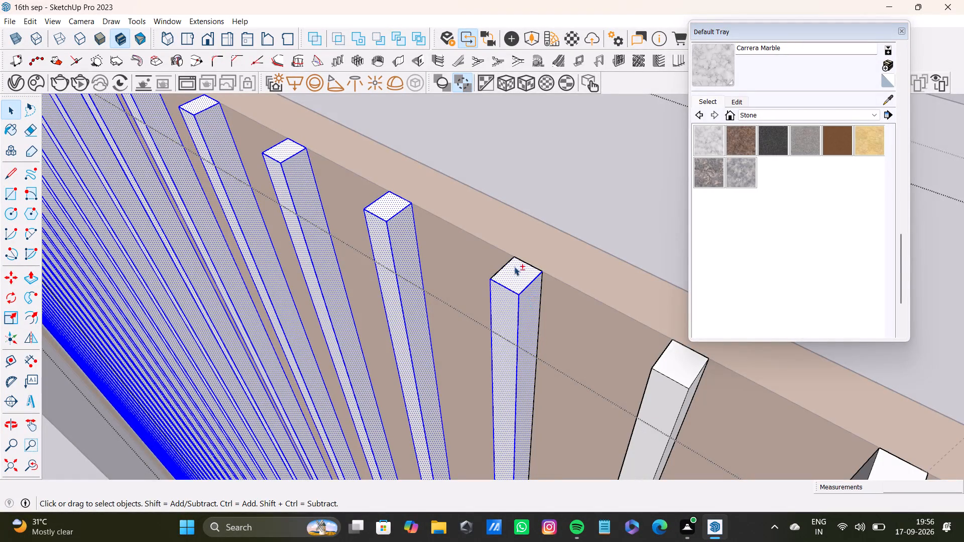
left_click(502, 267, "shift")
left_click(528, 263, "shift")
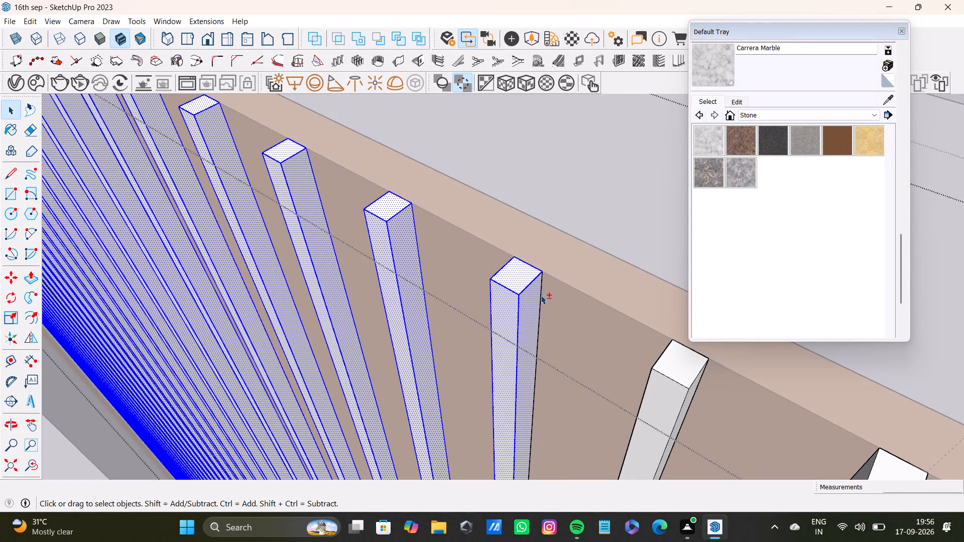
left_click(541, 296, "shift")
Add the top, front and side faces of the thirty-third strip, second to last on the panel, to the selection.
scroll(542, 307, "down", 9, "shift")
middle_click_drag(579, 353, 533, 318, "shift")
scroll(544, 318, "up", 6, "shift")
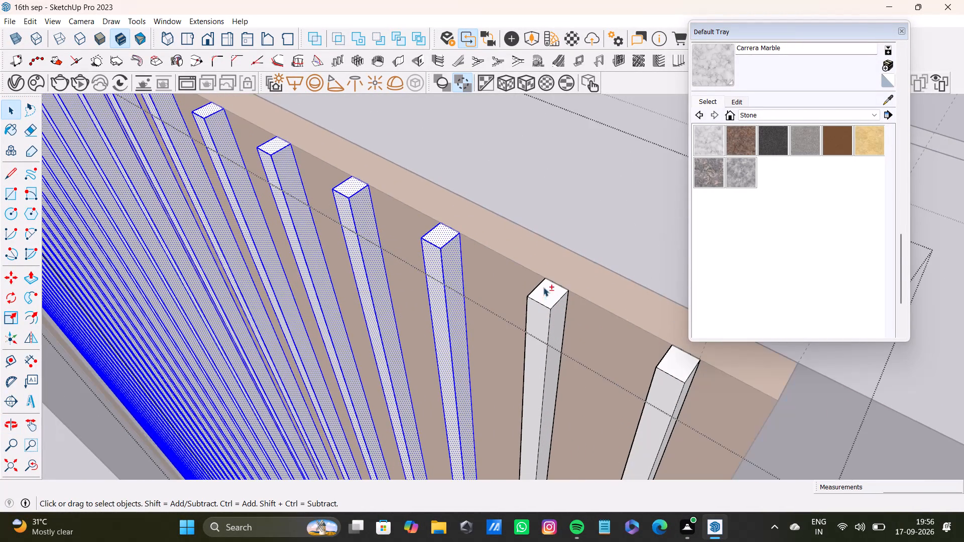
double_click(543, 287, "shift")
double_click(546, 315, "shift")
double_click(559, 316, "shift")
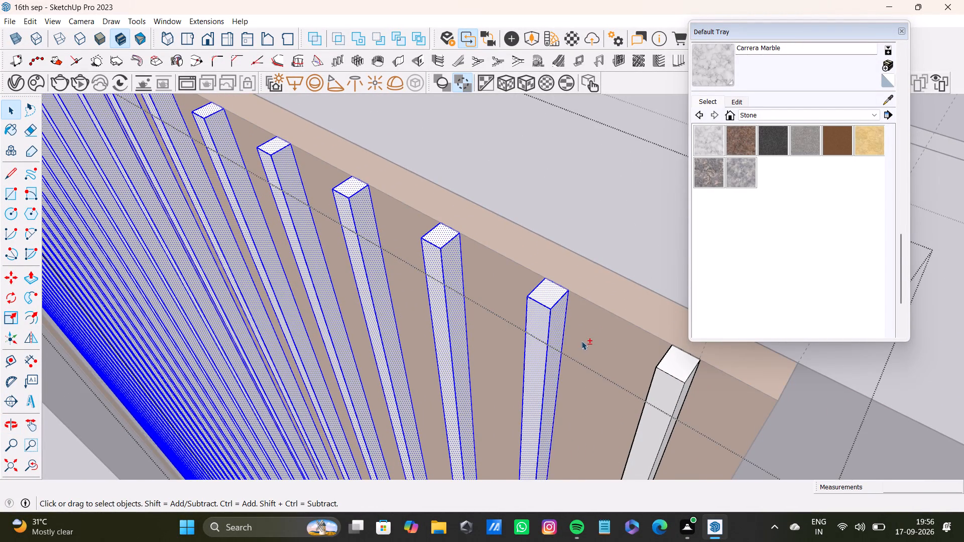
Add the top, front and side faces of the thirty-fourth strip, the last on the panel, to the selection.
scroll(583, 341, "down", 4, "shift")
middle_click_drag(616, 346, 540, 269, "shift")
scroll(554, 282, "up", 6, "shift")
double_click(560, 278, "shift")
double_click(565, 297, "shift")
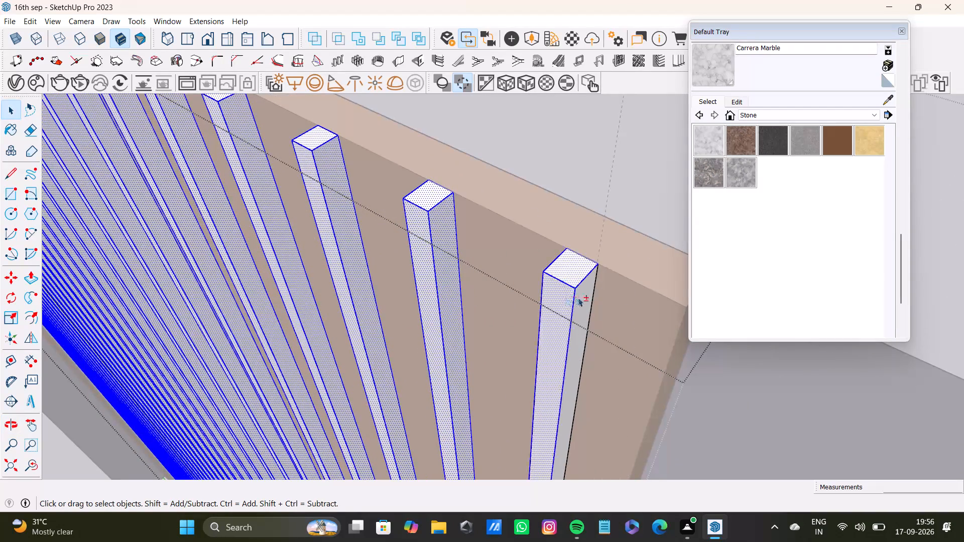
double_click(579, 298, "shift")
scroll(502, 303, "down", 5, "shift")
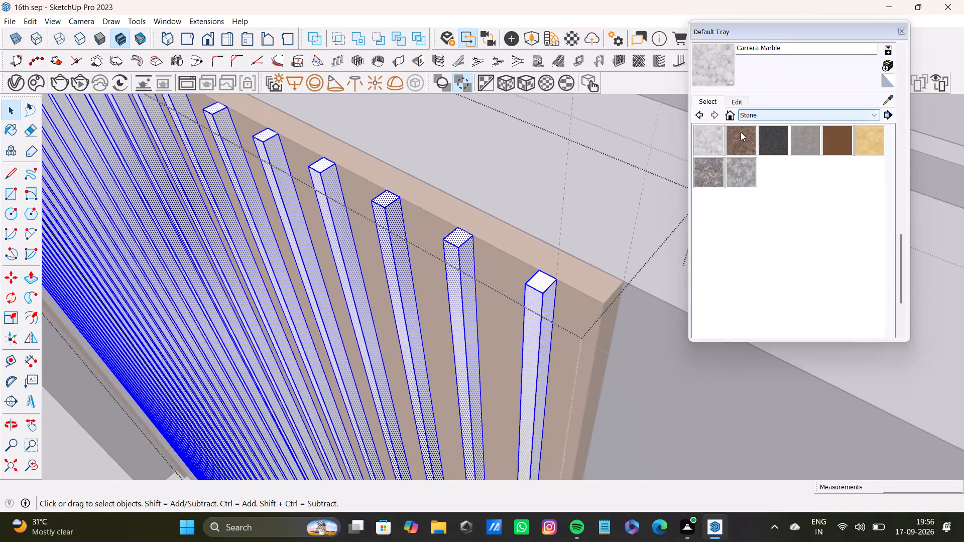
Paint the selected strip faces with the Carrera Marble stone material.
left_click(711, 144, "shift")
left_click(389, 222, "shift")
scroll(382, 222, "down", 7, "shift")
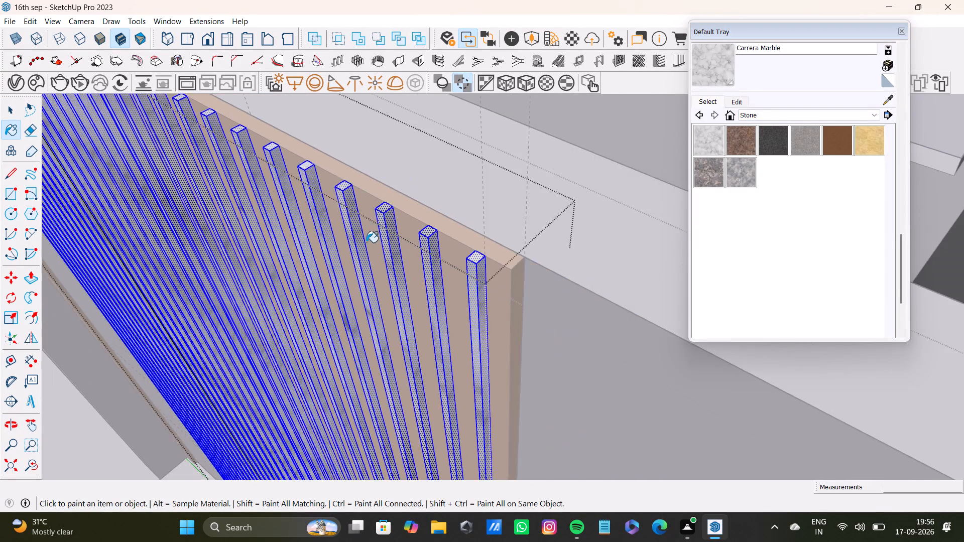
Add the unpainted opposite side faces of the first six strips to the selection.
scroll(366, 242, "down", 2, "shift")
middle_click_drag(301, 287, 602, 273, "shift")
middle_click_drag(338, 248, 613, 231)
scroll(573, 243, "down", 8)
middle_click_drag(531, 299, 529, 217, "shift")
scroll(198, 385, "up", 13, "shift")
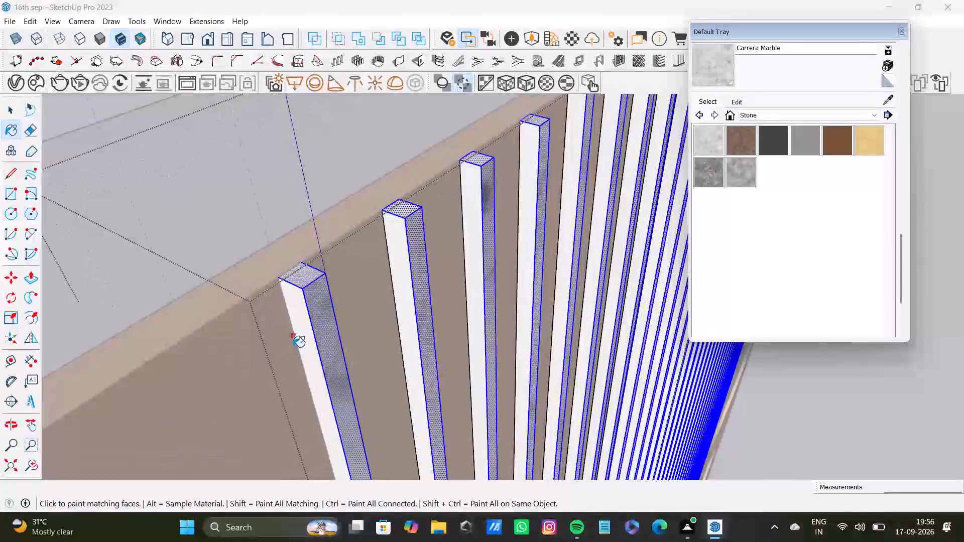
key("space")
left_click(300, 346, "shift")
left_click(399, 265, "shift")
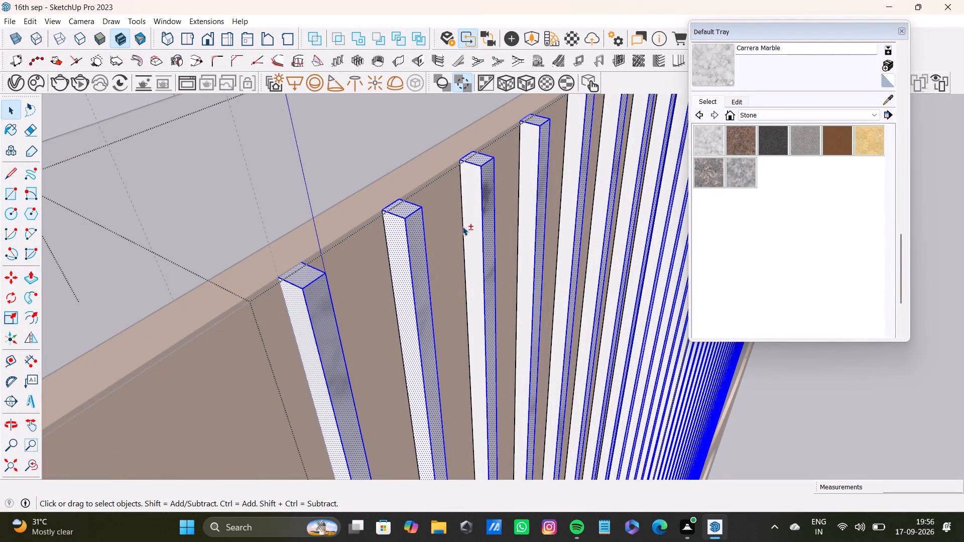
left_click(473, 225, "shift")
middle_click_drag(506, 228, 382, 379, "shift")
left_click(402, 328, "shift")
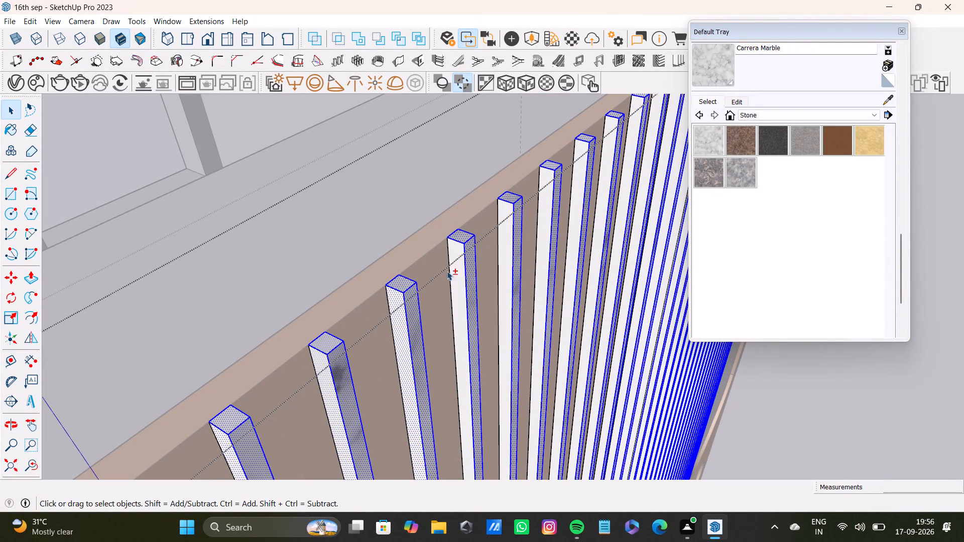
left_click(451, 270, "shift")
left_click(501, 224, "shift")
Add the unpainted side faces of the seventh to thirteenth strips to the selection.
middle_click_drag(535, 242, 457, 359, "shift")
scroll(464, 319, "up", 4, "shift")
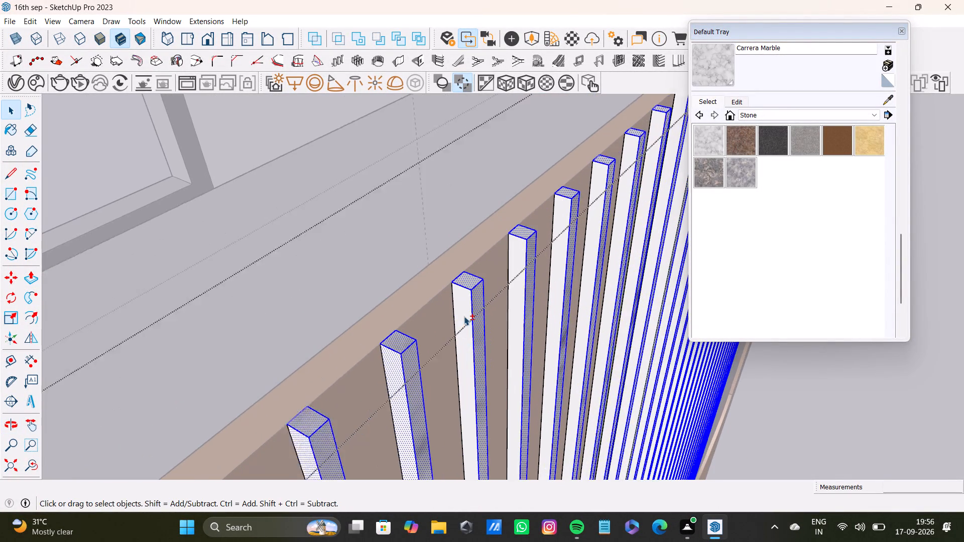
left_click_drag(464, 311, 466, 306, "shift")
left_click(528, 244, "shift")
middle_click_drag(539, 243, 496, 314, "shift")
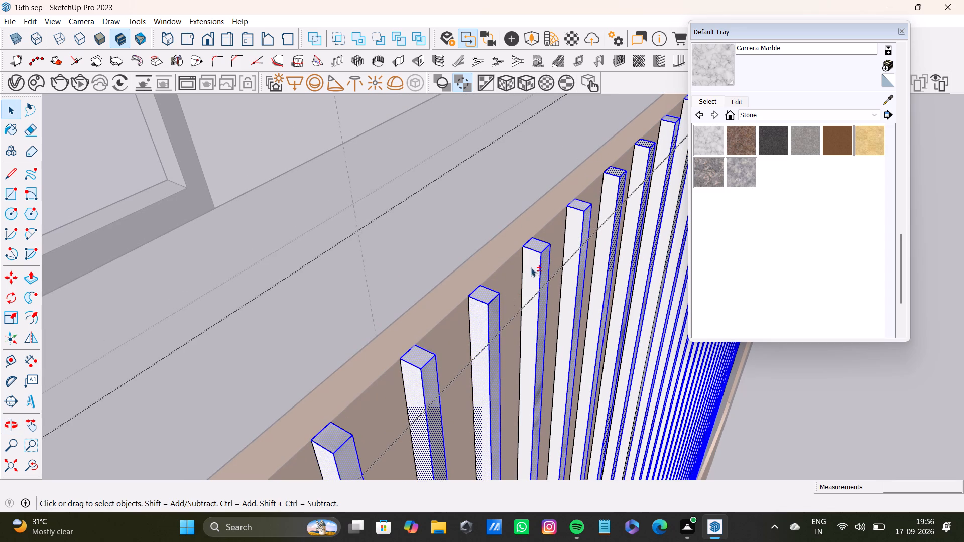
left_click(533, 265, "shift")
left_click(583, 222, "shift")
left_click(577, 226, "shift")
middle_click_drag(589, 221, 590, 221, "shift")
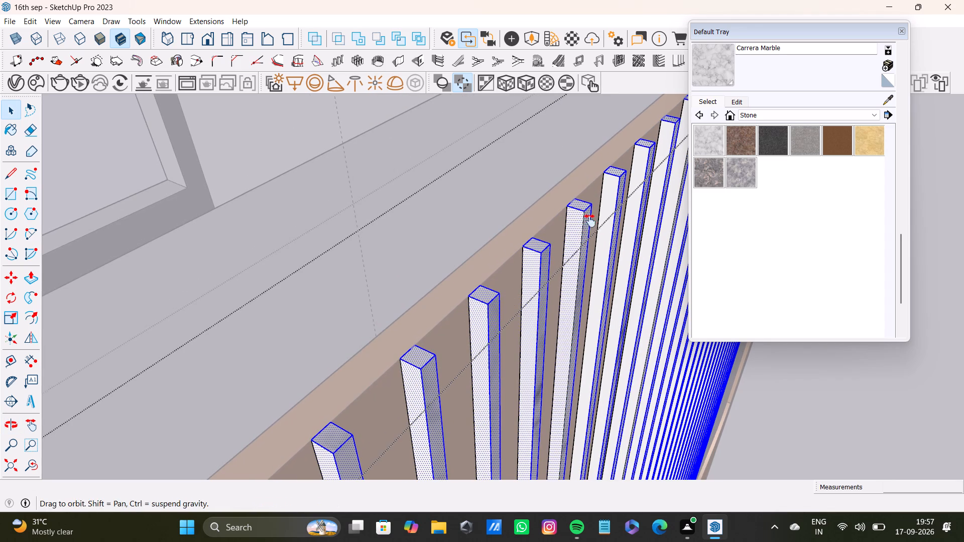
middle_click_drag(590, 221, 476, 307, "shift")
left_click(504, 268, "shift")
left_click(543, 230, "shift")
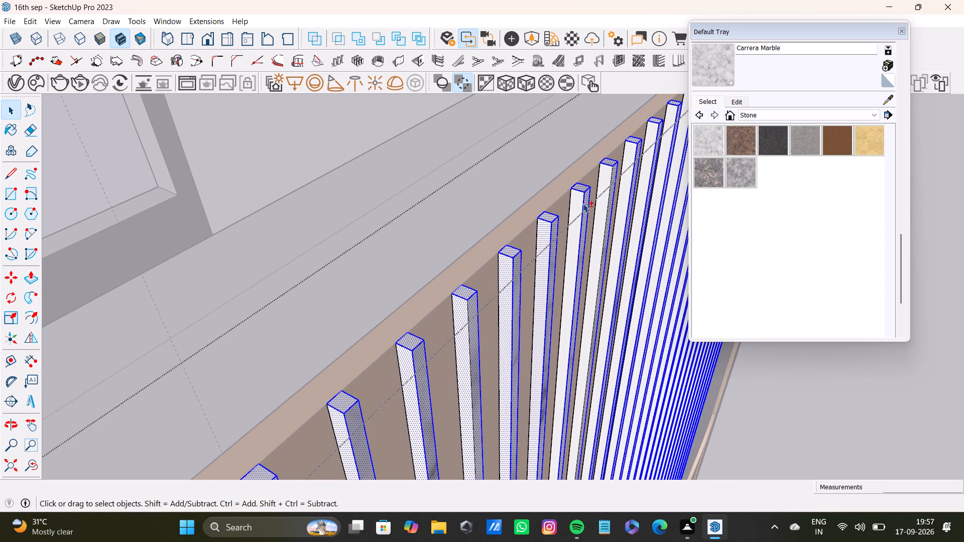
left_click(574, 202, "shift")
Add the unpainted side faces of the fourteenth to nineteenth strips to the selection.
middle_click_drag(584, 210, 502, 317, "shift")
scroll(513, 291, "up", 5, "shift")
left_click(538, 274, "shift")
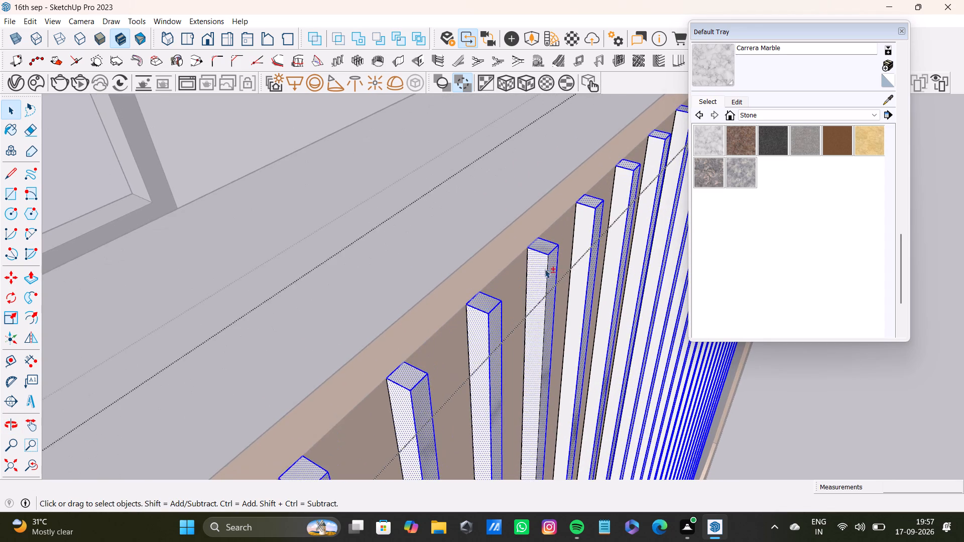
middle_click_drag(546, 269, 514, 338, "shift")
scroll(551, 305, "up", 2, "shift")
left_click(560, 291, "shift")
middle_click_drag(544, 305, 511, 374, "shift")
scroll(559, 320, "up", 3, "shift")
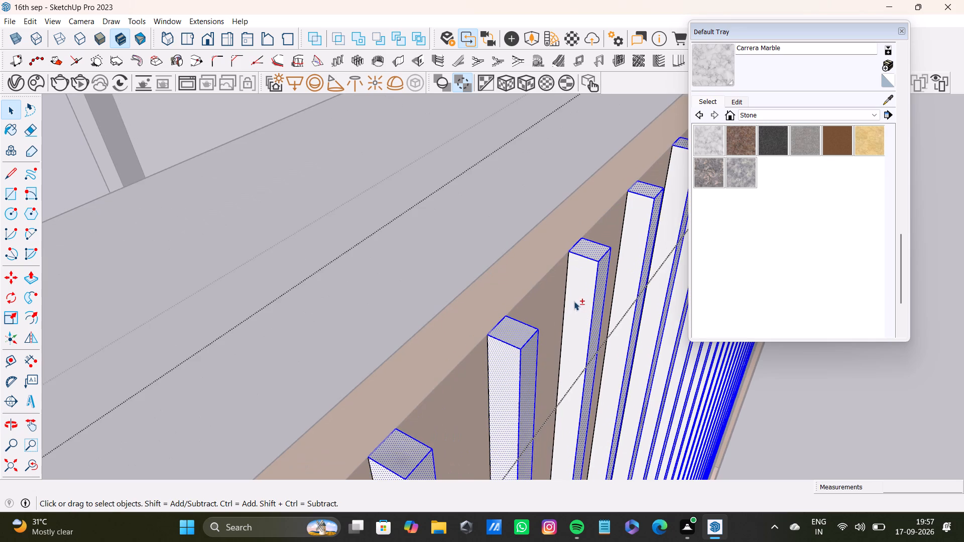
left_click(574, 301, "shift")
middle_click_drag(569, 303, 477, 390, "shift")
left_click(560, 308, "shift")
middle_click_drag(569, 300, 481, 400, "shift")
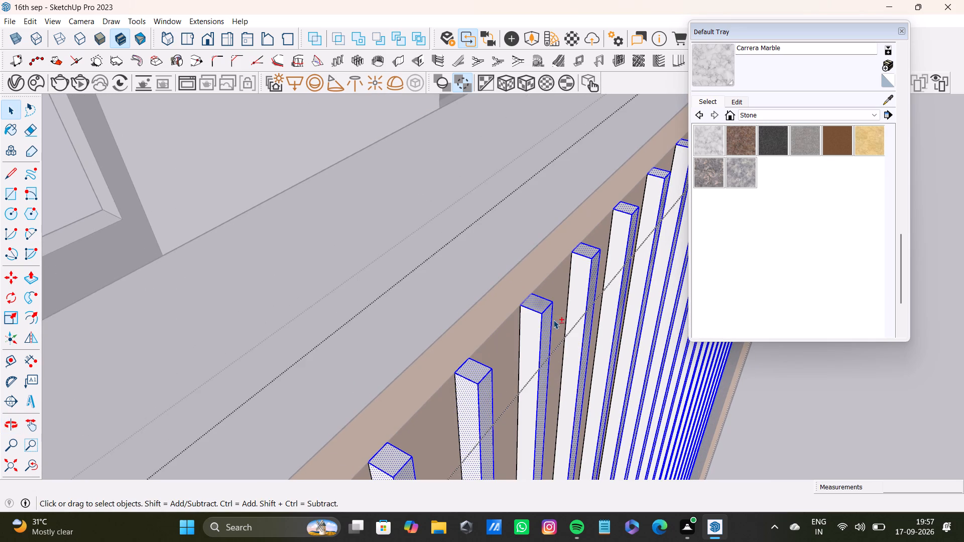
left_click(532, 324, "shift")
left_click(578, 262, "shift")
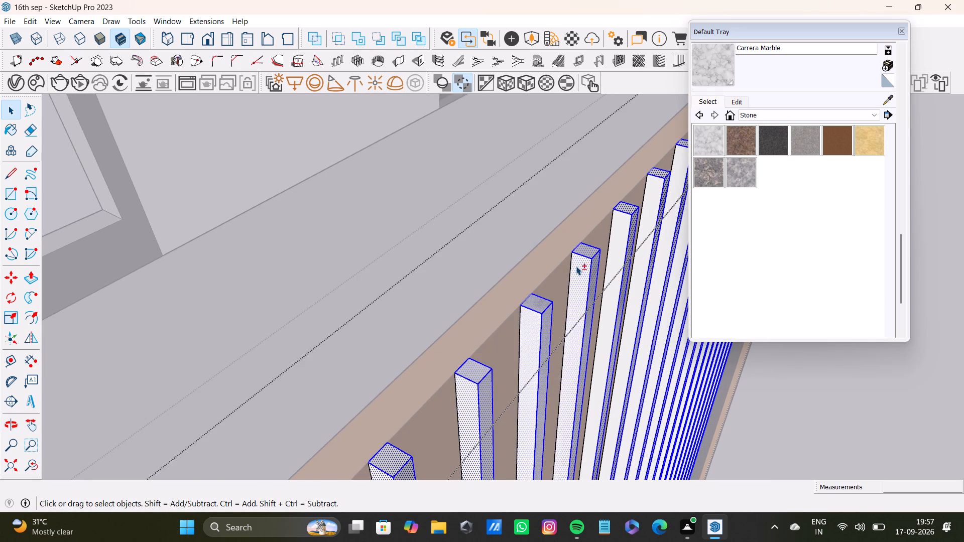
Add the unpainted side faces of the twentieth to twenty-fourth strips to the selection.
scroll(576, 266, "down", 4, "shift")
middle_click_drag(580, 264, 514, 335, "shift")
scroll(540, 307, "up", 7, "shift")
left_click(547, 301, "shift")
middle_click_drag(551, 298, 509, 354, "shift")
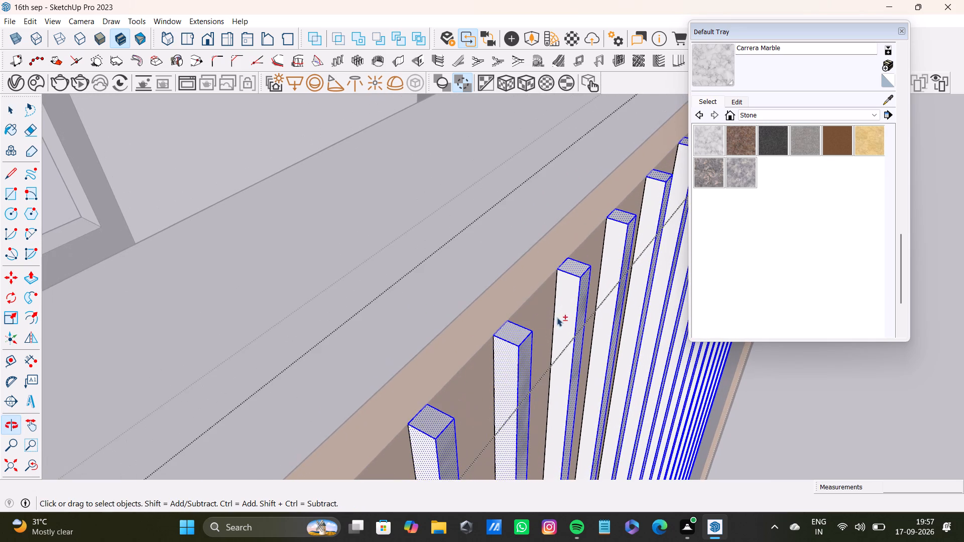
left_click(564, 284, "shift")
scroll(564, 285, "down", 4, "shift")
middle_click_drag(567, 282, 502, 341, "shift")
scroll(543, 308, "up", 3, "shift")
left_click(545, 301, "shift")
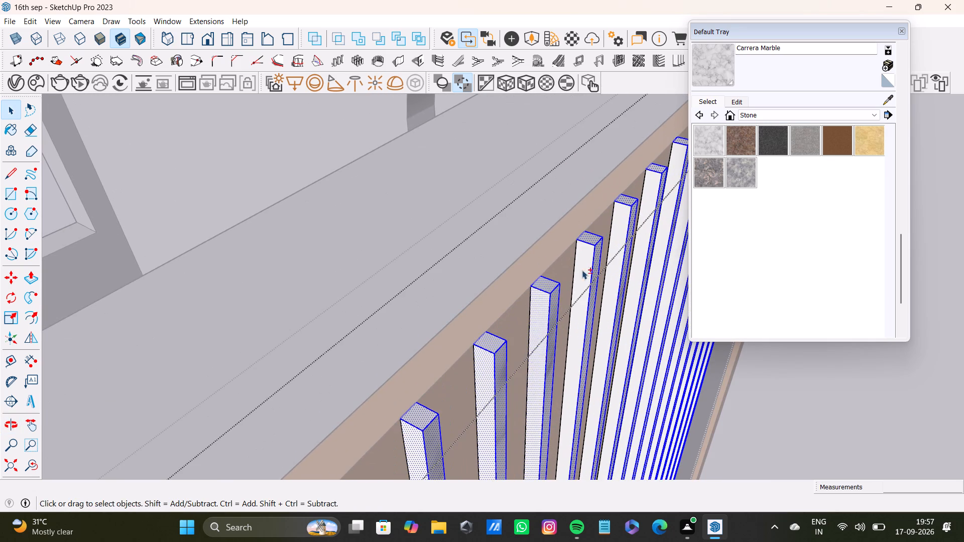
left_click(582, 263, "shift")
middle_click_drag(591, 259, 502, 375, "shift")
scroll(529, 329, "up", 3, "shift")
left_click(538, 321, "shift")
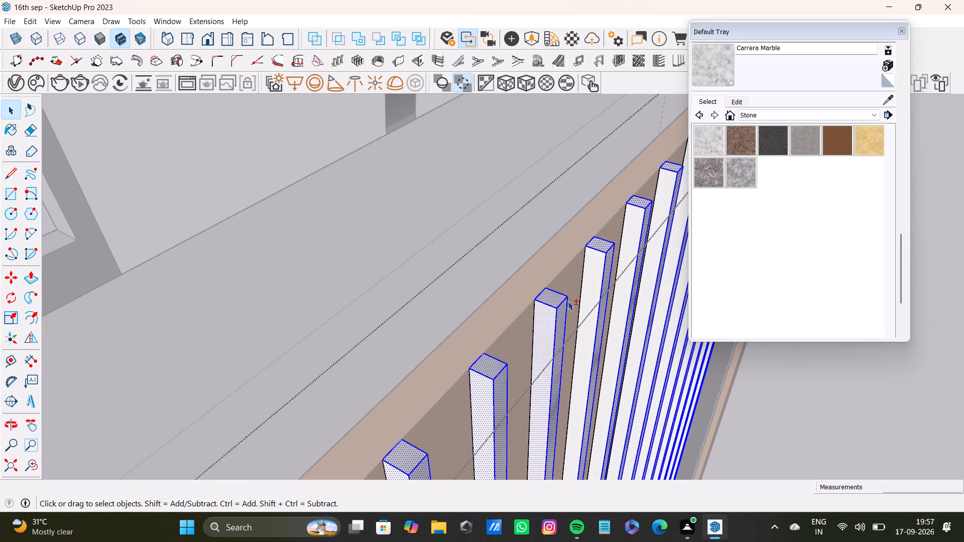
Add the unpainted side faces of the twenty-fifth to twenty-ninth strips to the selection.
middle_click_drag(560, 308, 521, 371, "shift")
scroll(549, 335, "up", 3, "shift")
left_click(562, 319, "shift")
middle_click_drag(562, 319, 464, 393, "shift")
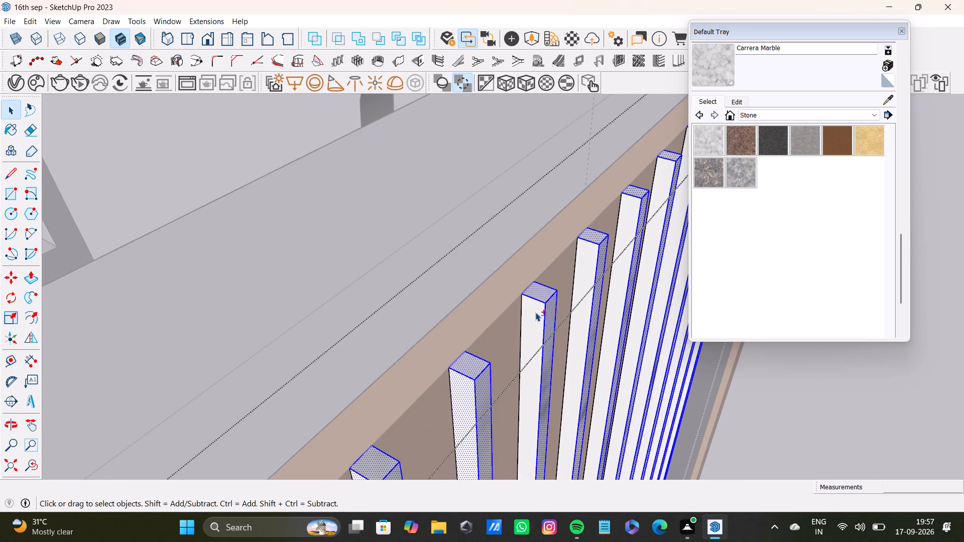
left_click(535, 313, "shift")
left_click(589, 256, "shift")
middle_click_drag(589, 255, 494, 374, "shift")
left_click(544, 316, "shift")
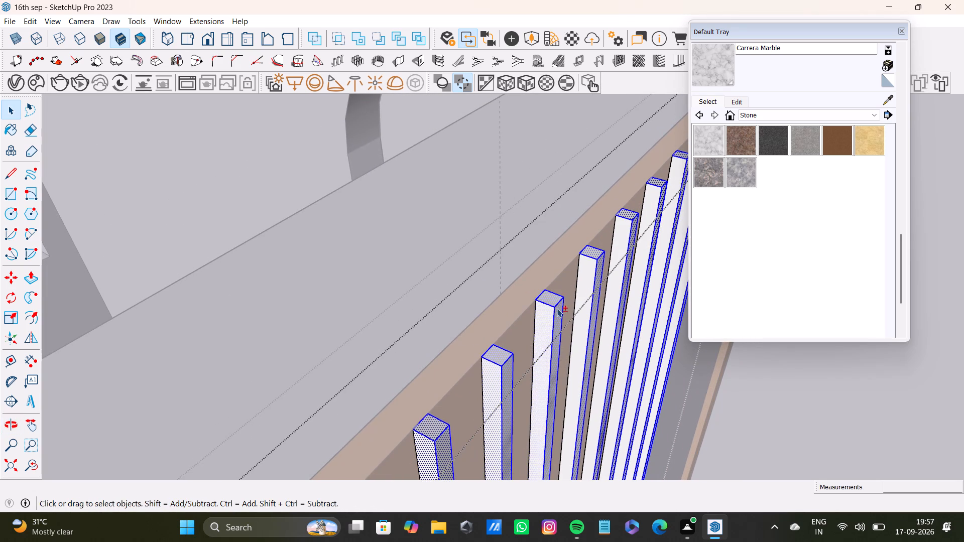
left_click(589, 285, "shift")
Add the unpainted side faces of the last five strips, thirtieth to thirty-fourth, to the selection.
middle_click_drag(587, 286, 492, 405, "shift")
scroll(528, 351, "up", 6, "shift")
left_click(539, 341, "shift")
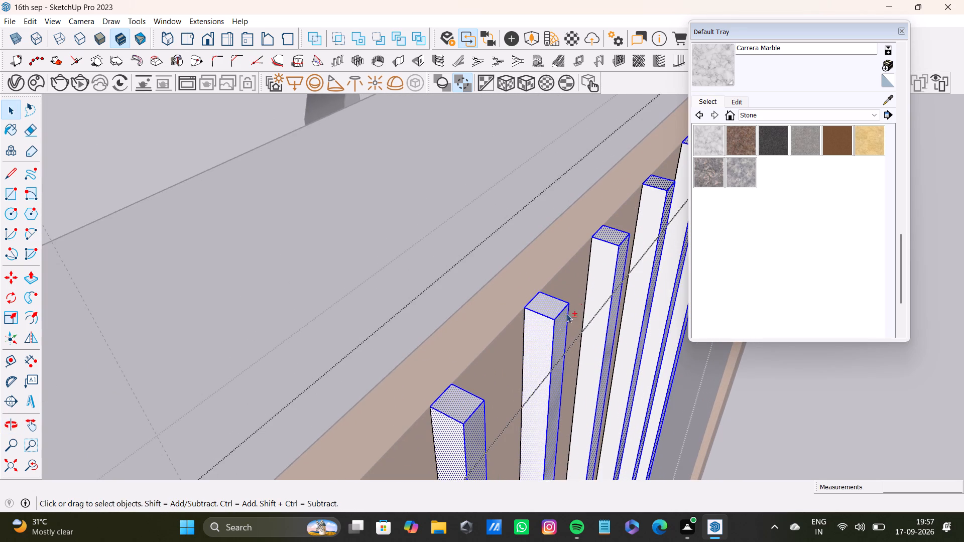
left_click(590, 284, "shift")
middle_click_drag(604, 282, 519, 374, "shift")
left_click(575, 298, "shift")
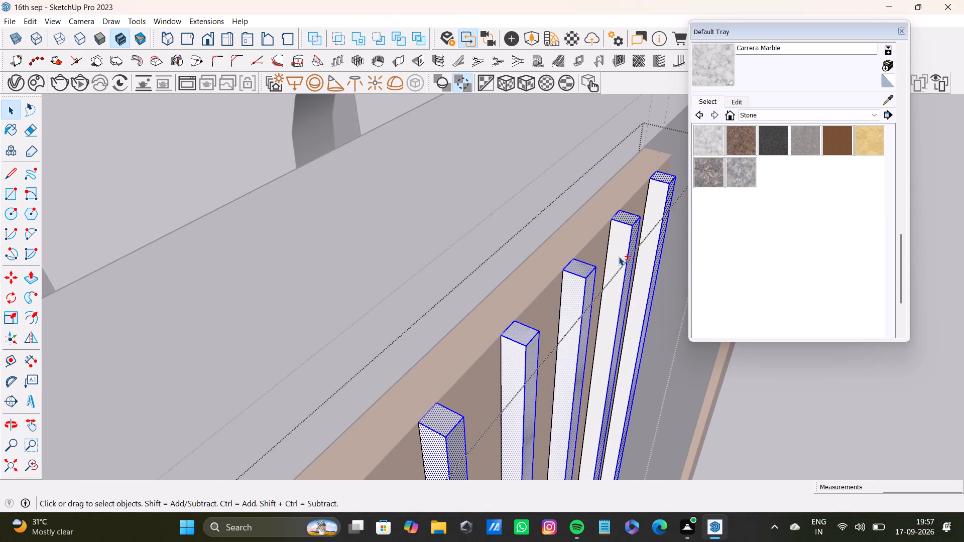
left_click(619, 256, "shift")
left_click(656, 205, "shift")
Paint the selected side faces of the strips with Carrera Marble and clear the selection.
left_click(720, 72, "shift")
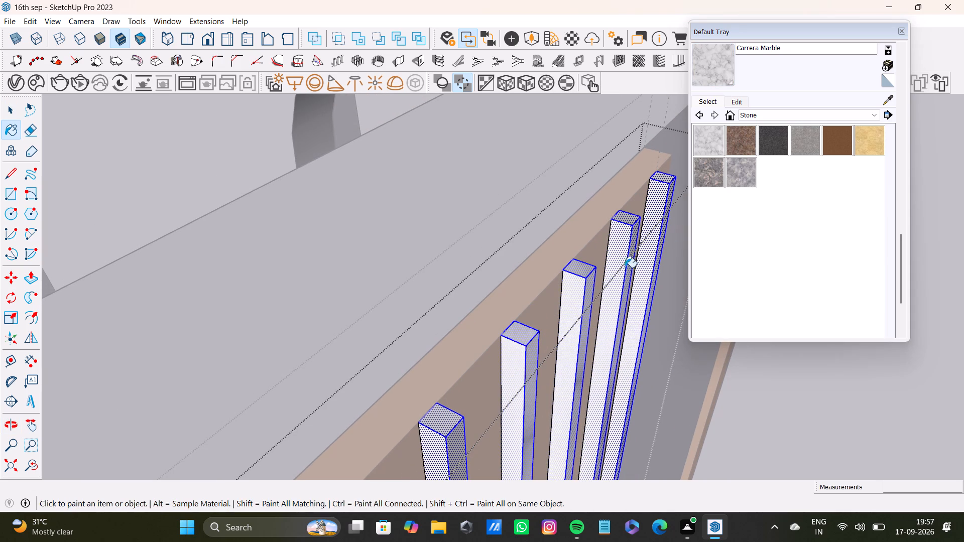
left_click(613, 247, "shift")
scroll(579, 347, "down", 20, "shift")
scroll(579, 347, "down", 3, "shift")
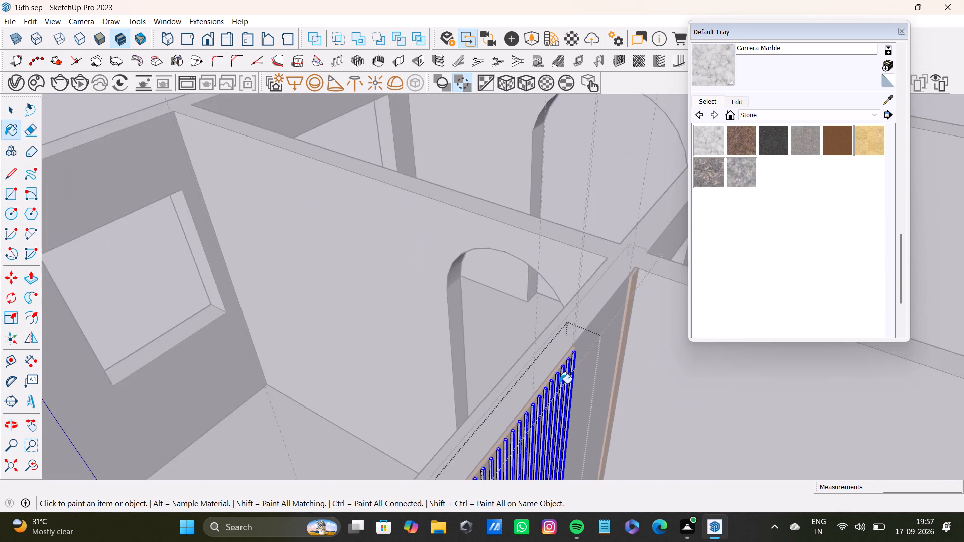
scroll(560, 383, "down", 20, "shift")
middle_click_drag(565, 381, 422, 406)
key("space")
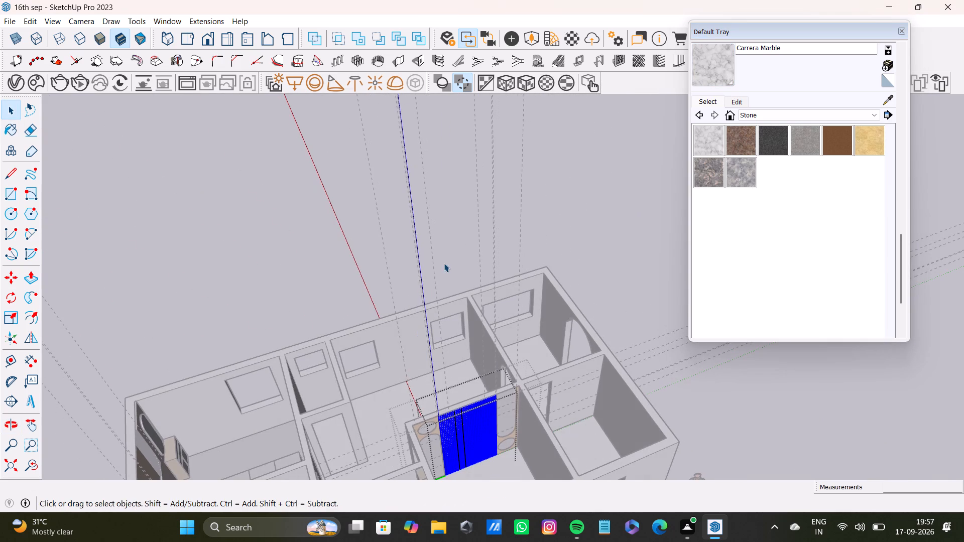
left_click(447, 261)
scroll(439, 389, "up", 20)
scroll(439, 389, "up", 2)
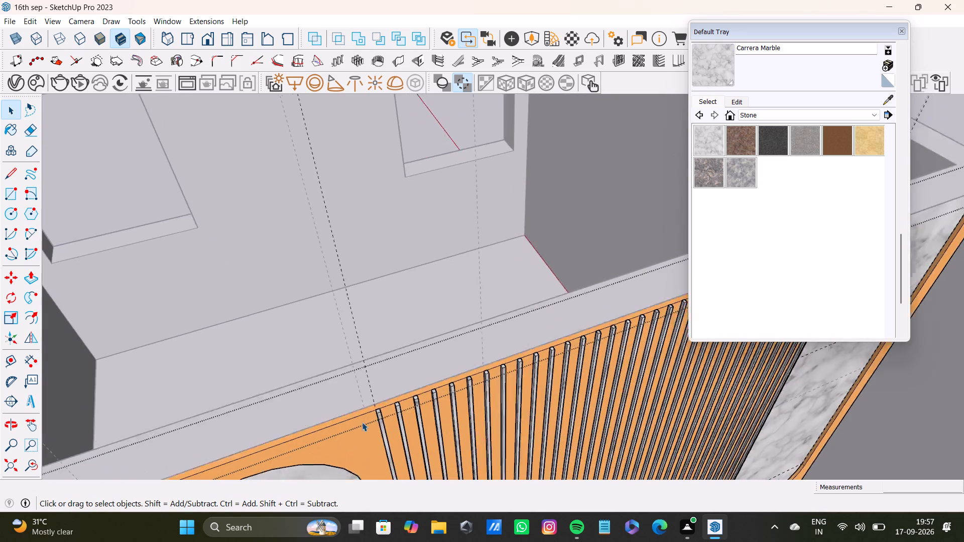
scroll(362, 422, "up", 5)
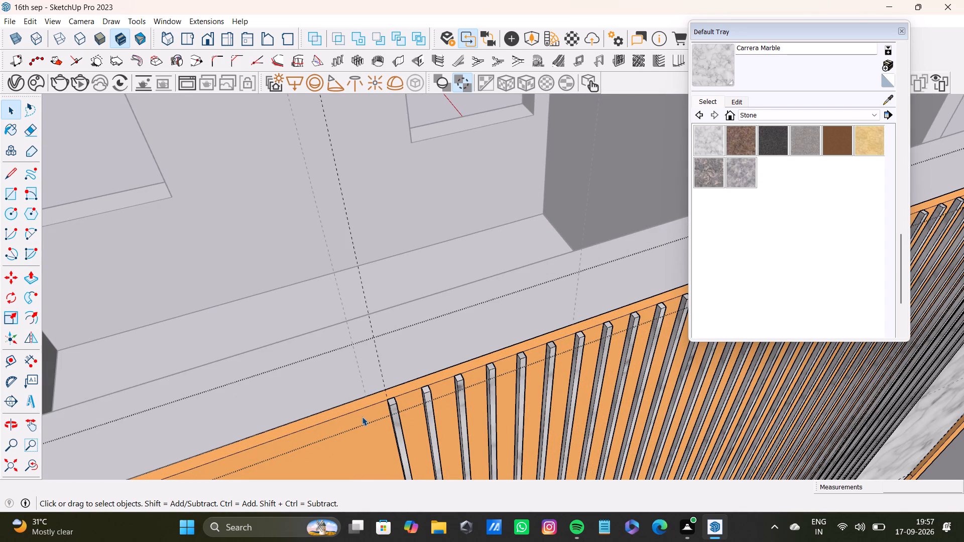
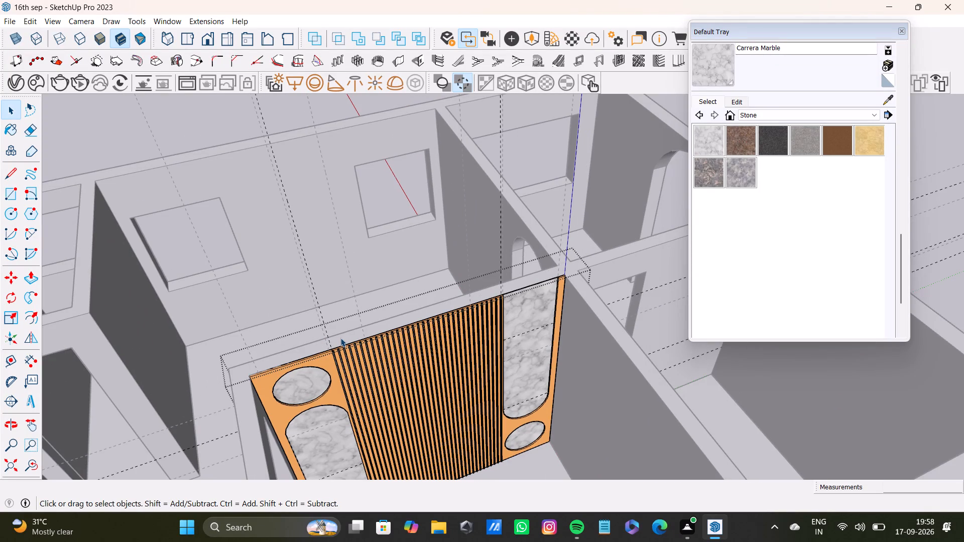
Finish editing inside the slatted wall panelling group and return to the whole house model.
scroll(340, 338, "down", 8)
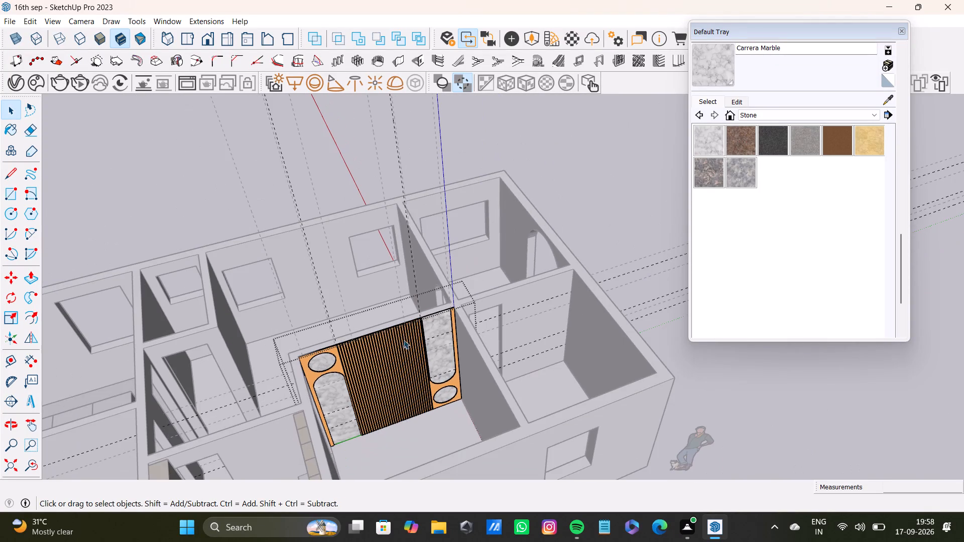
middle_click_drag(404, 340, 325, 359)
scroll(313, 359, "up", 8)
scroll(318, 358, "down", 8)
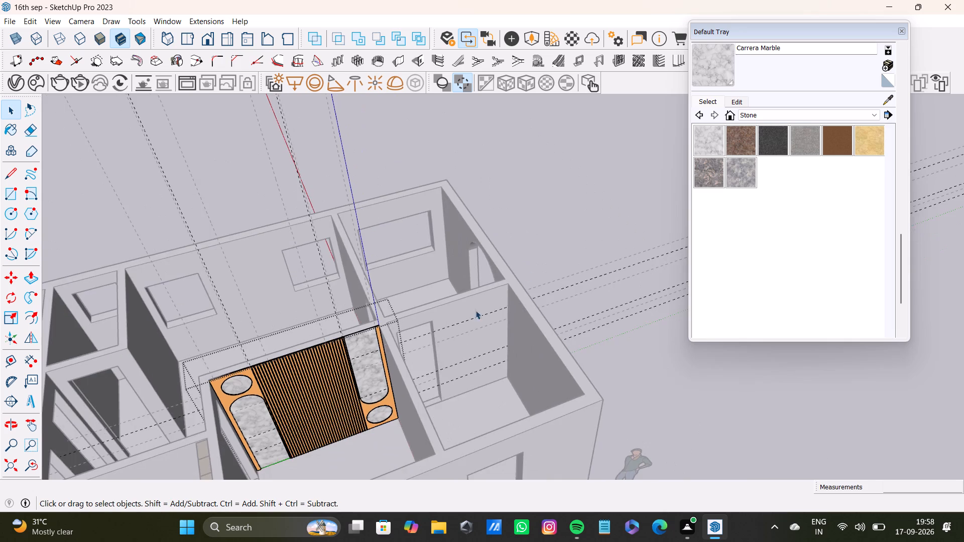
left_click(570, 224)
Examine the slatted wall panelling and the surrounding rooms and window walls from several angles.
scroll(309, 403, "up", 4)
middle_click_drag(314, 405, 421, 363)
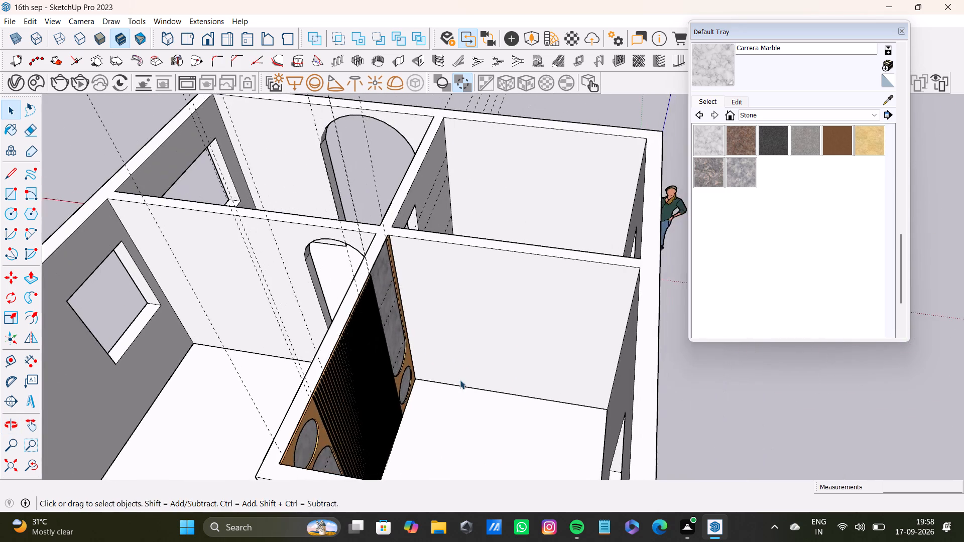
scroll(460, 380, "up", 1)
middle_click_drag(460, 380, 697, 435)
scroll(697, 435, "down", 1)
middle_click_drag(676, 394, 551, 402, "shift")
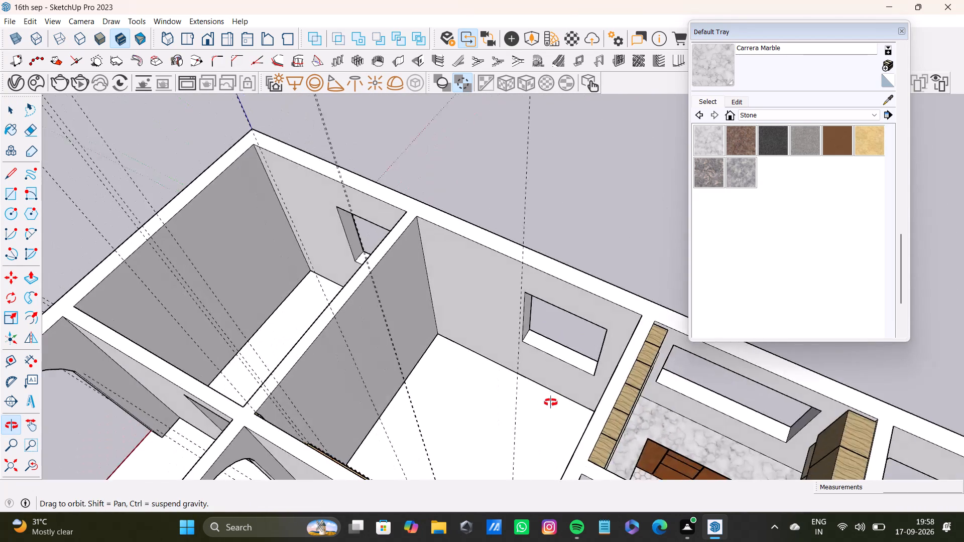
middle_click_drag(551, 402, 285, 453, "shift")
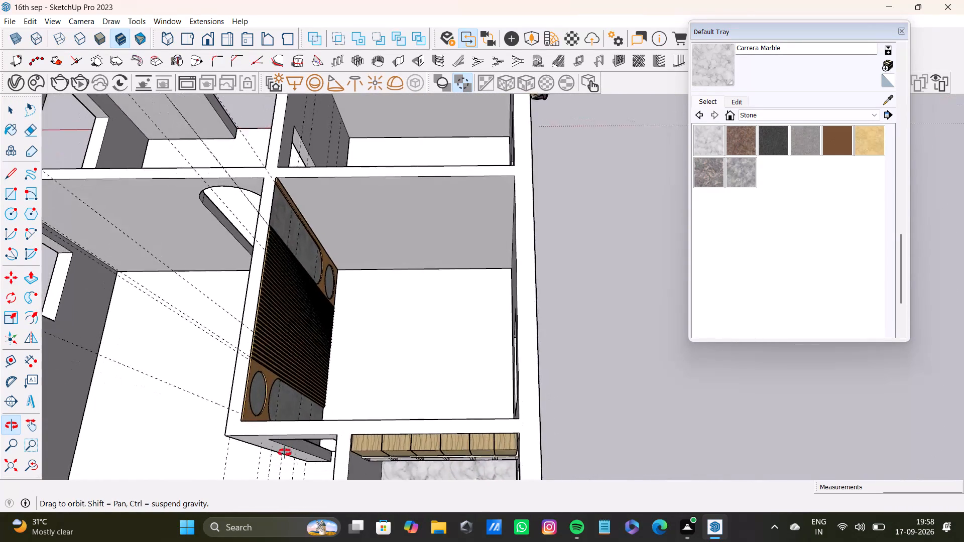
middle_click_drag(285, 453, 350, 476, "shift")
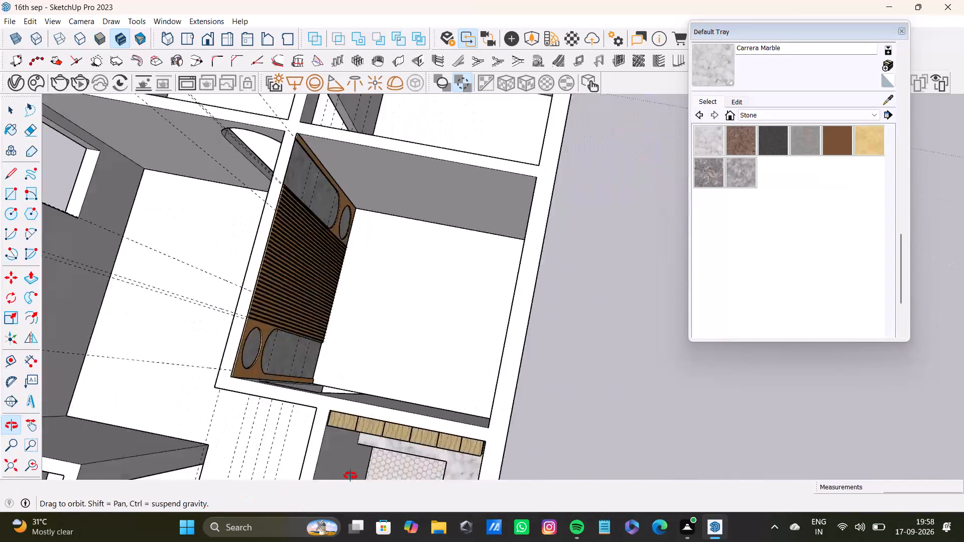
middle_click_drag(350, 476, 689, 324, "shift")
scroll(430, 268, "up", 8)
middle_click_drag(483, 303, 471, 395)
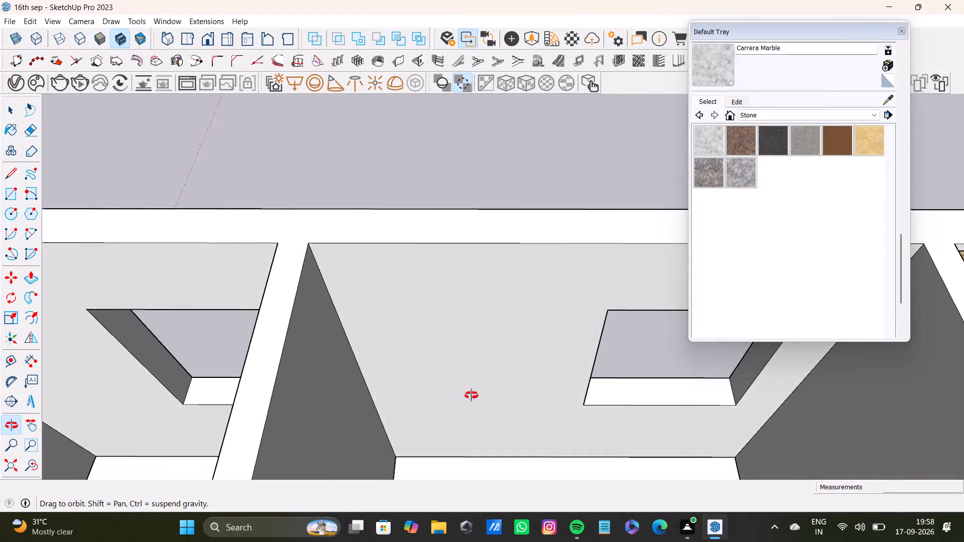
middle_click_drag(471, 395, 467, 287)
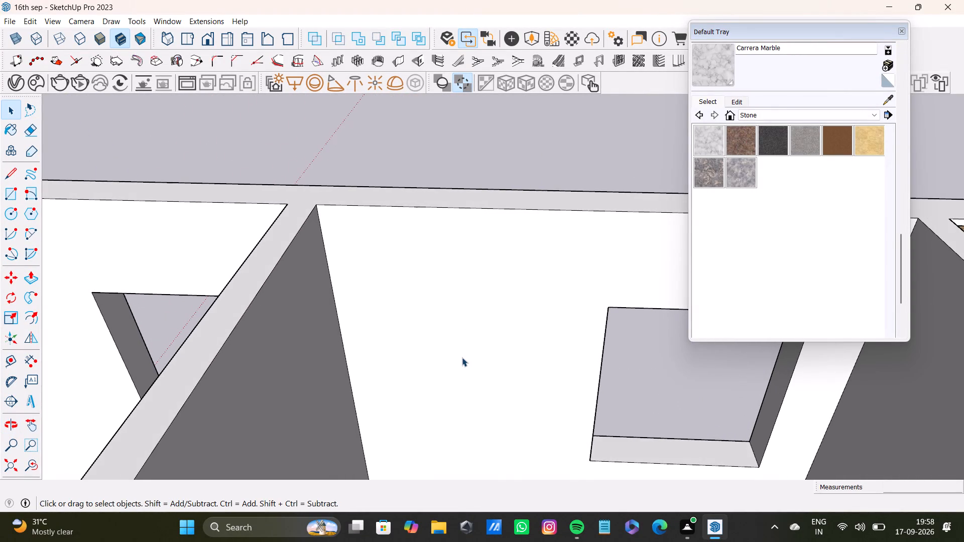
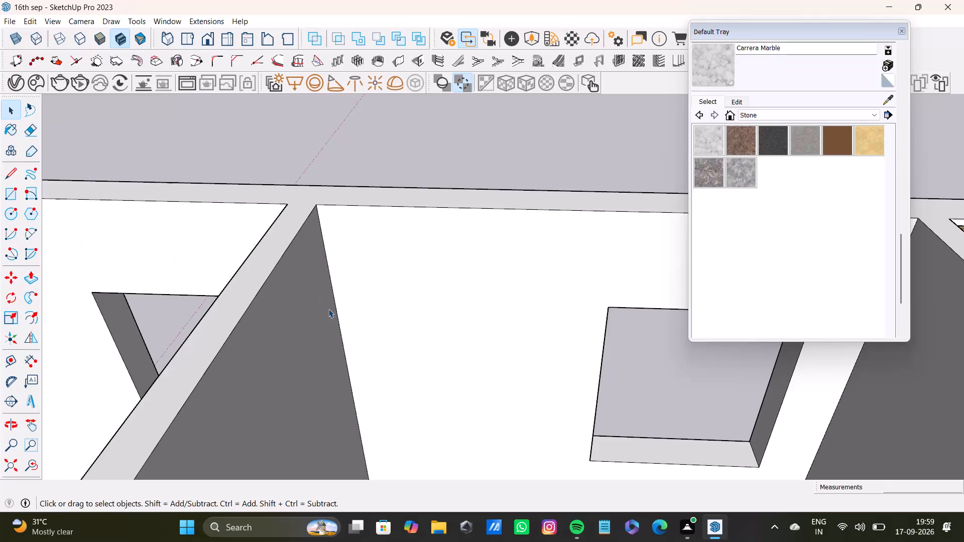
Place a vertical guide 1" in from the left corner edge of the window wall in the empty room.
double_click(428, 314)
scroll(426, 317, "down", 3)
middle_click_drag(430, 332, 426, 410)
scroll(426, 409, "down", 7)
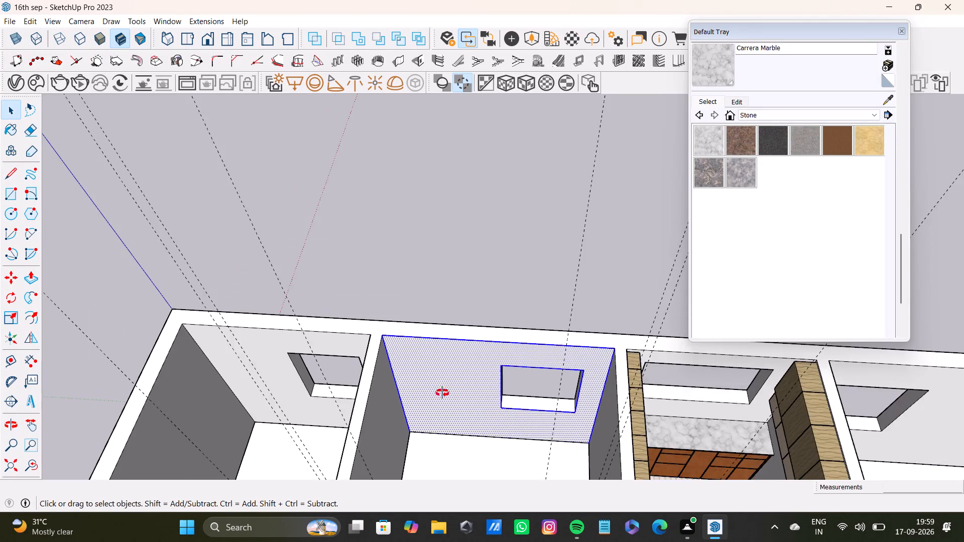
middle_click_drag(442, 394, 436, 320)
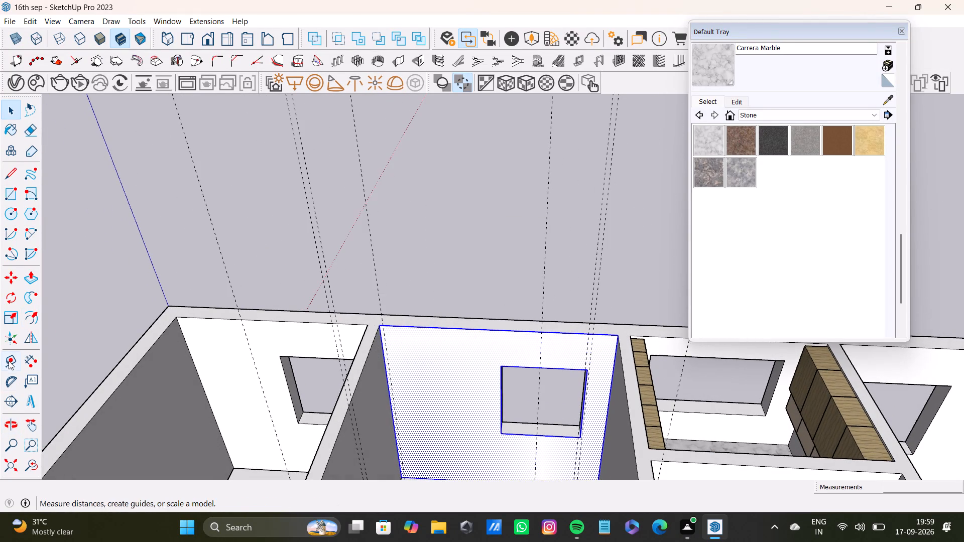
left_click(9, 358)
scroll(318, 384, "up", 9)
left_click(400, 410)
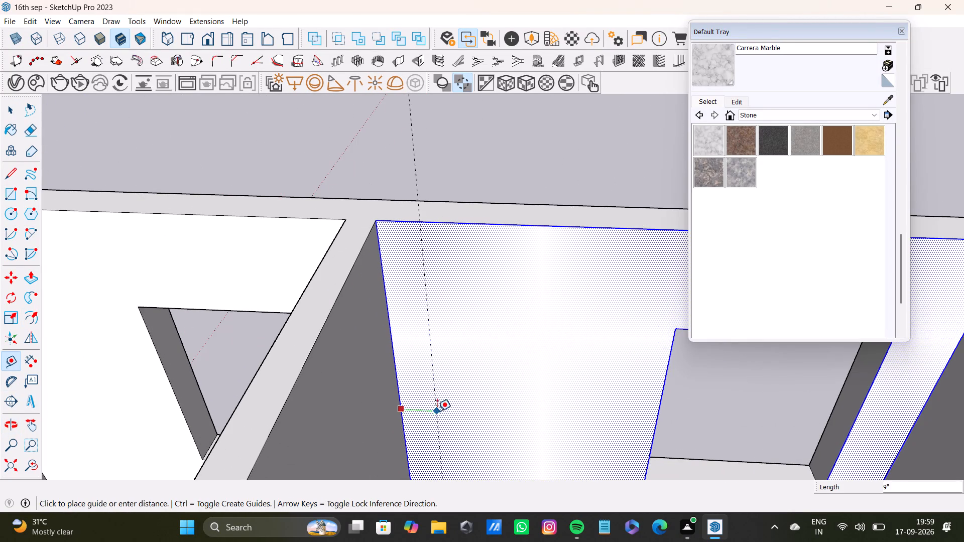
key("1")
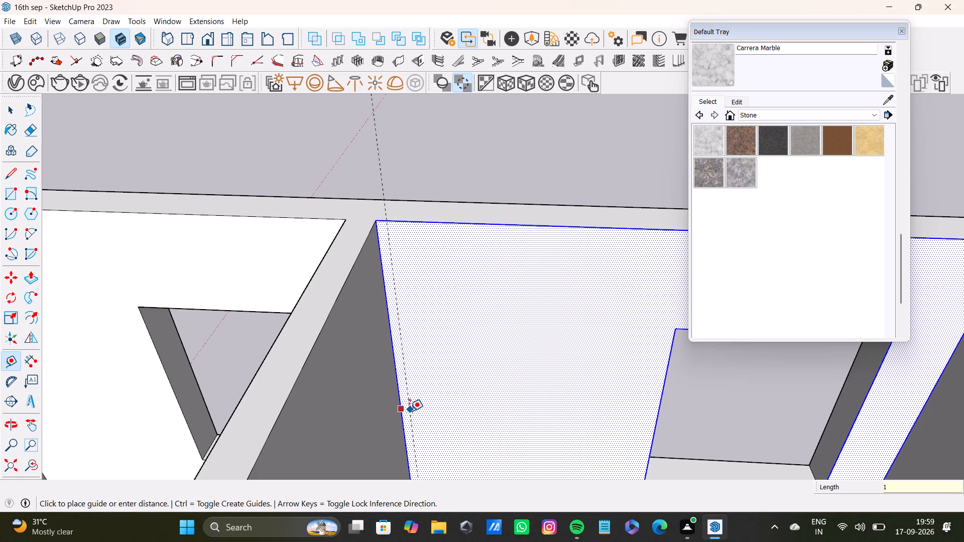
key("shift+quotedbl")
key("Return")
Place a second vertical guide 1" outside the window opening's left edge on the same wall.
scroll(421, 410, "down", 3)
scroll(617, 399, "up", 6)
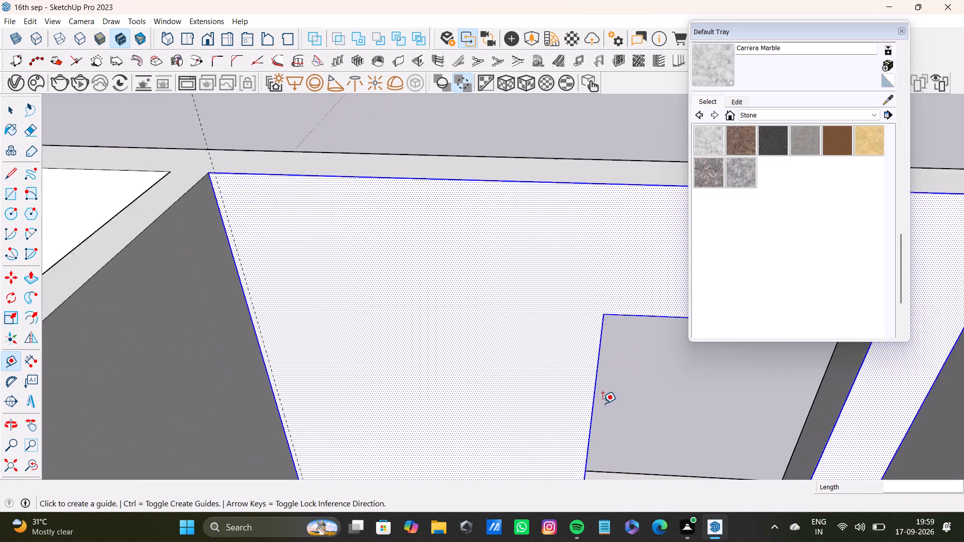
scroll(602, 403, "up", 1)
left_click_drag(589, 407, 584, 408)
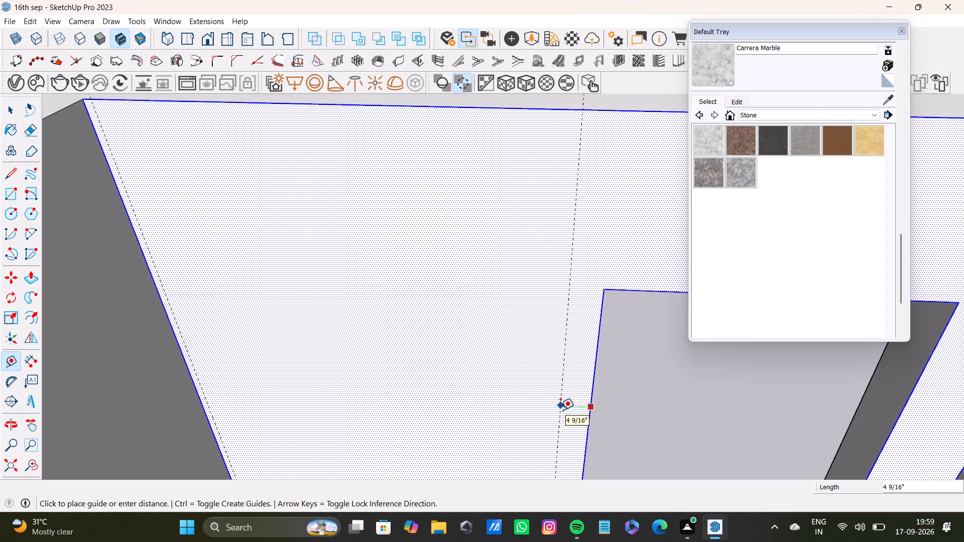
key("1")
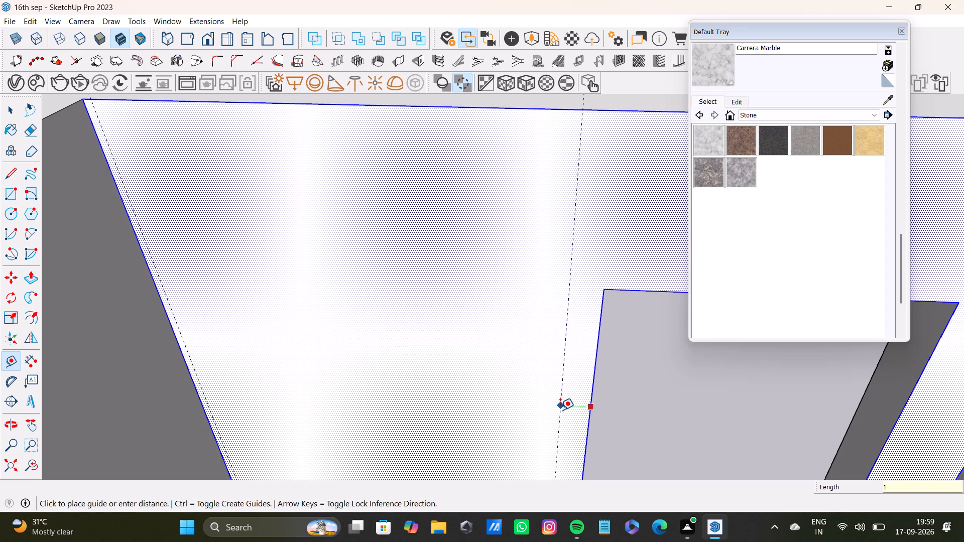
key("shift+quotedbl")
key("Return")
key("space")
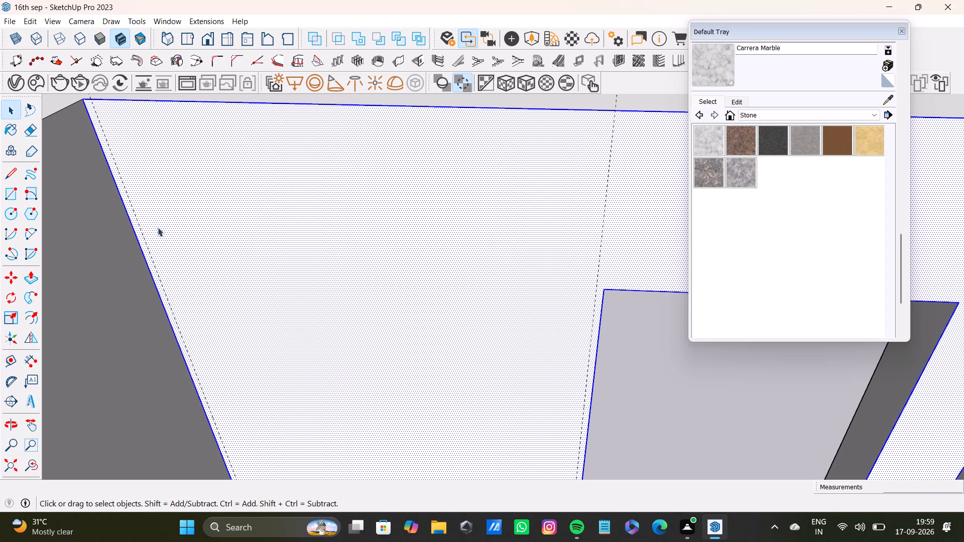
Draw a full-height rectangle between the two guides, from the wall's top edge to the floor, about 5' by 10'.
scroll(219, 246, "down", 7)
middle_click_drag(252, 261, 258, 276)
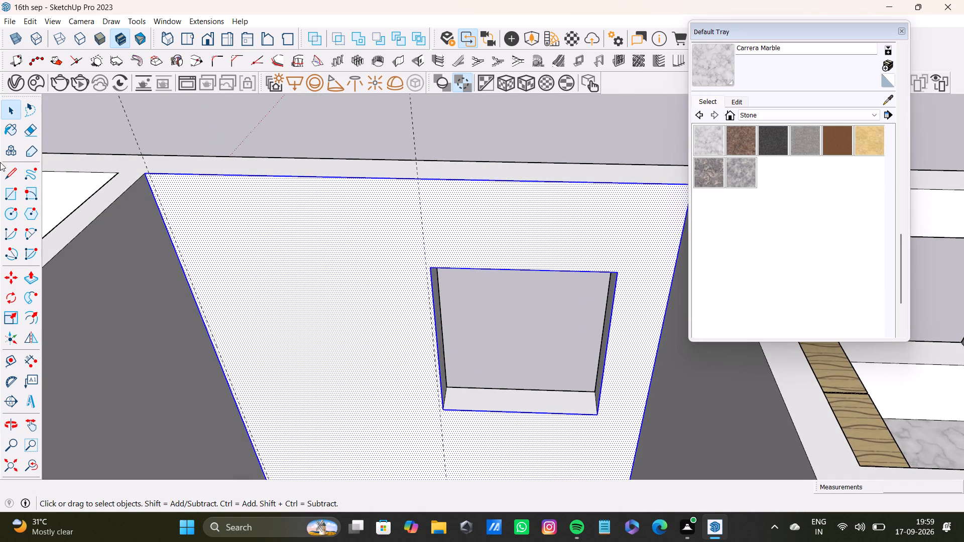
left_click(6, 195)
scroll(99, 190, "up", 10)
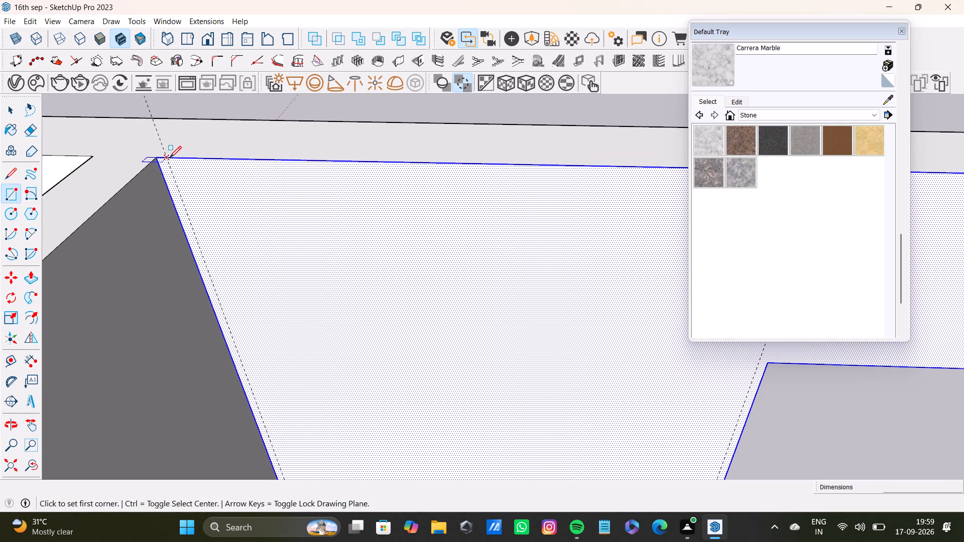
left_click(167, 159)
scroll(396, 296, "down", 4)
middle_click_drag(546, 388, 491, 355, "shift")
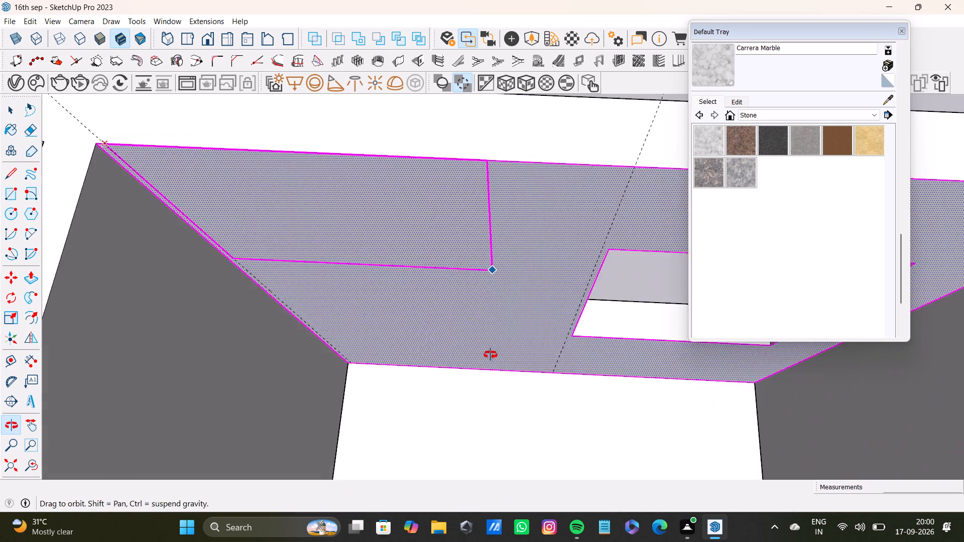
middle_click_drag(491, 355, 488, 317, "shift")
scroll(510, 388, "up", 2)
left_click(560, 410)
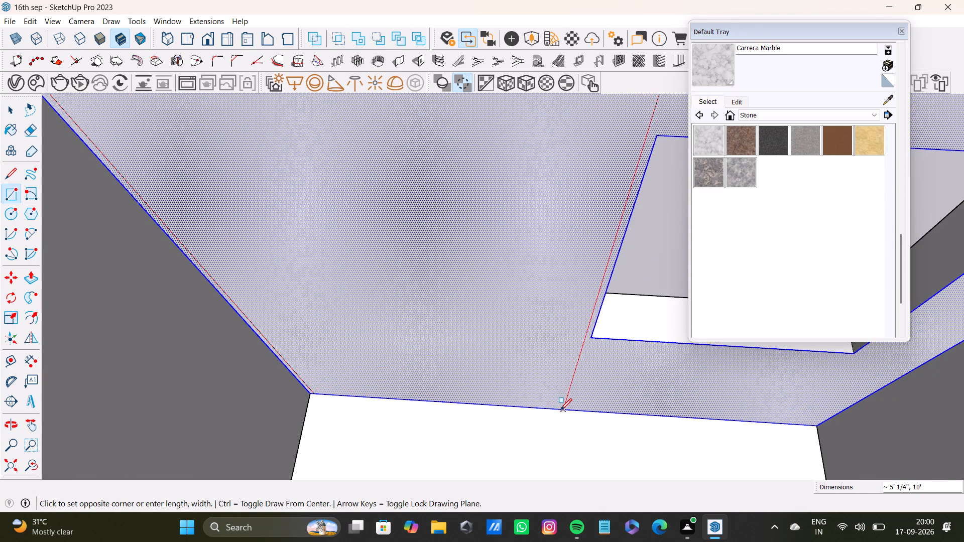
Place a horizontal guide about 3' below the top edge of the rectangle beside the window.
scroll(490, 380, "down", 8)
middle_click_drag(426, 351, 410, 254)
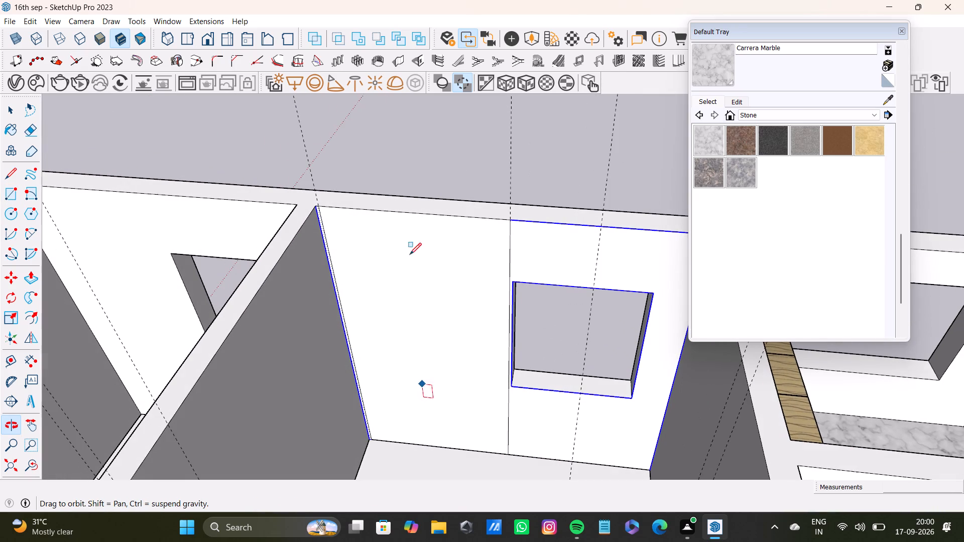
middle_click_drag(410, 254, 410, 255)
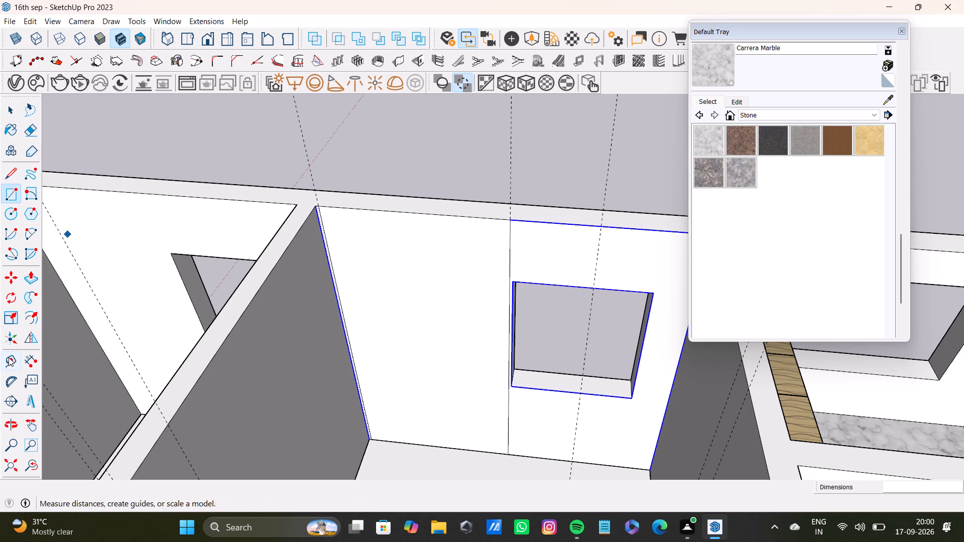
left_click_drag(9, 358, 17, 356)
scroll(285, 267, "up", 6)
left_click(415, 189)
scroll(457, 251, "down", 1)
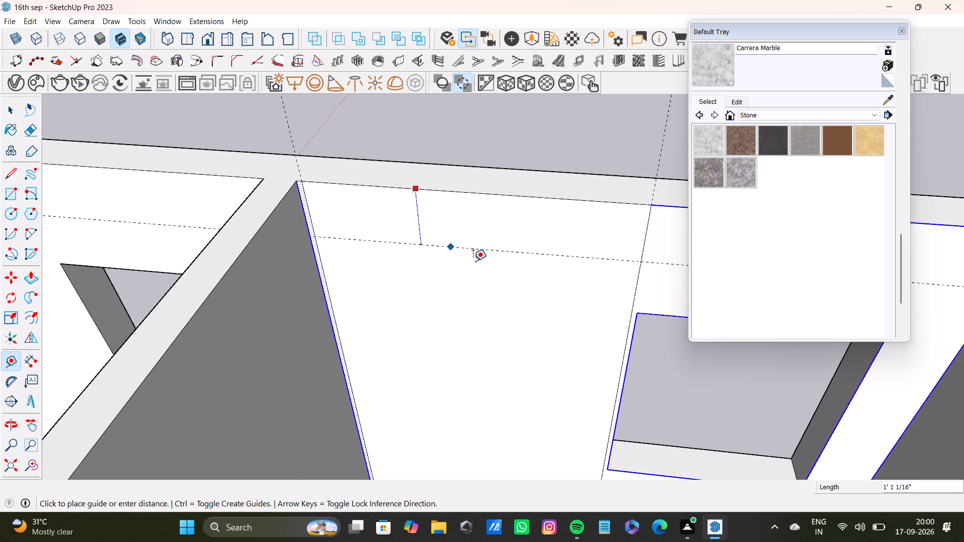
middle_click_drag(492, 274, 437, 246)
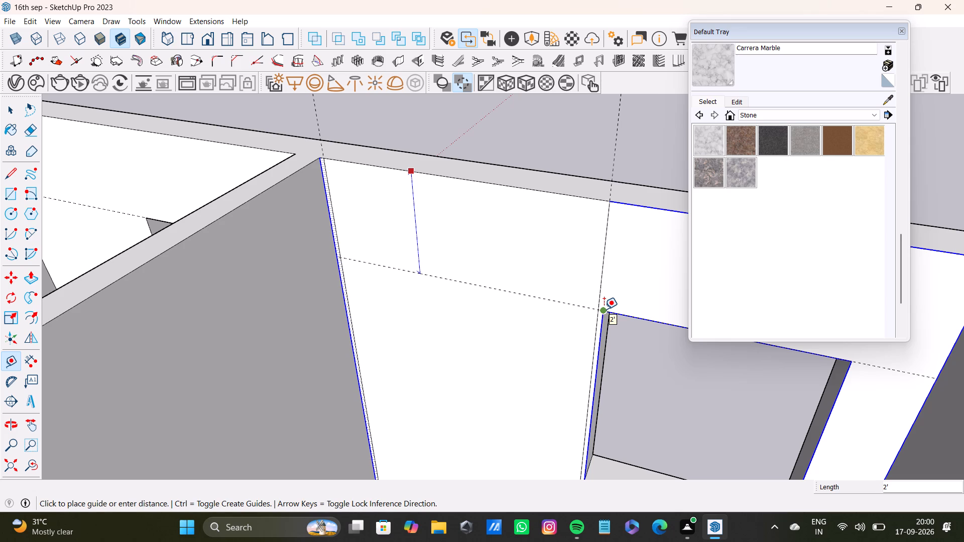
left_click(592, 356)
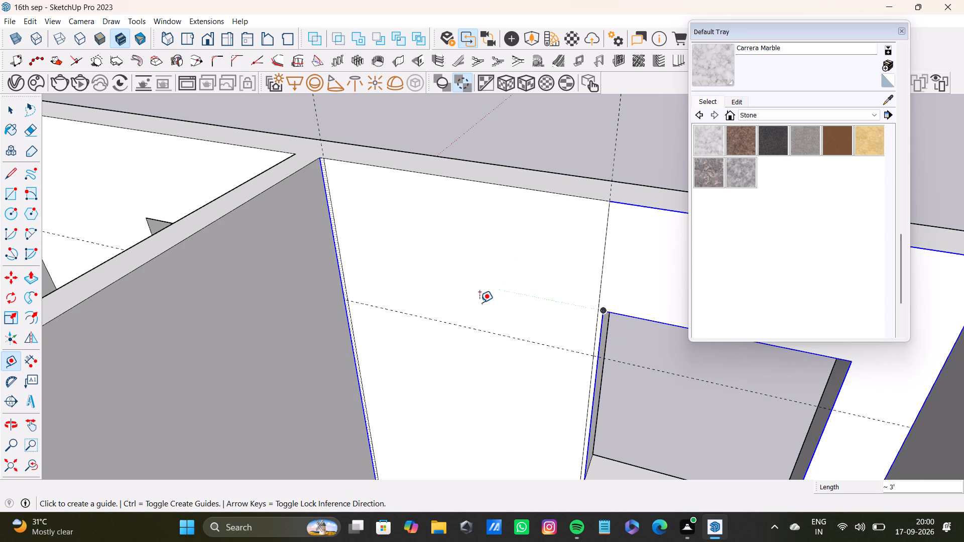
Place a vertical guide about 1' 4" from the rectangle's left edge and another 0.2" beyond it.
middle_click_drag(469, 317, 542, 288)
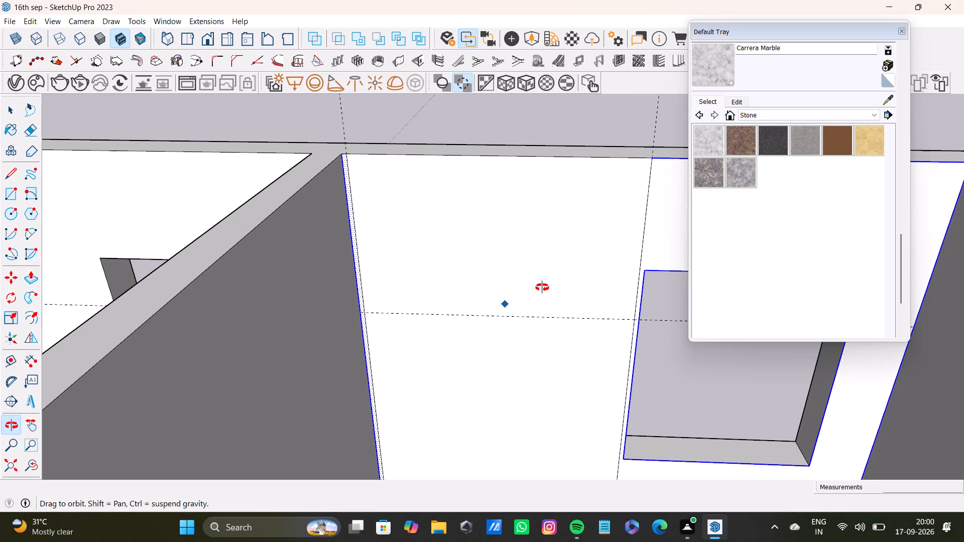
middle_click_drag(542, 288, 531, 288)
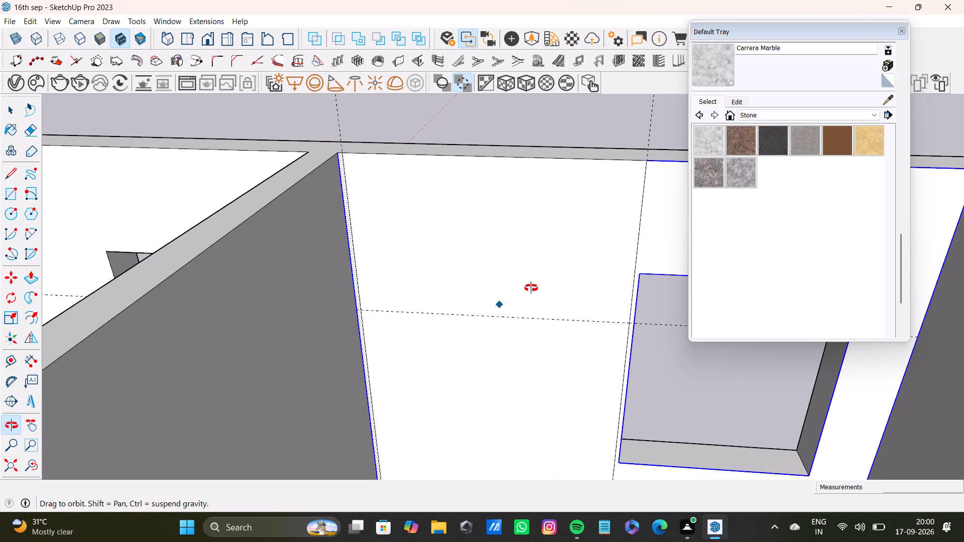
middle_click_drag(531, 288, 531, 289)
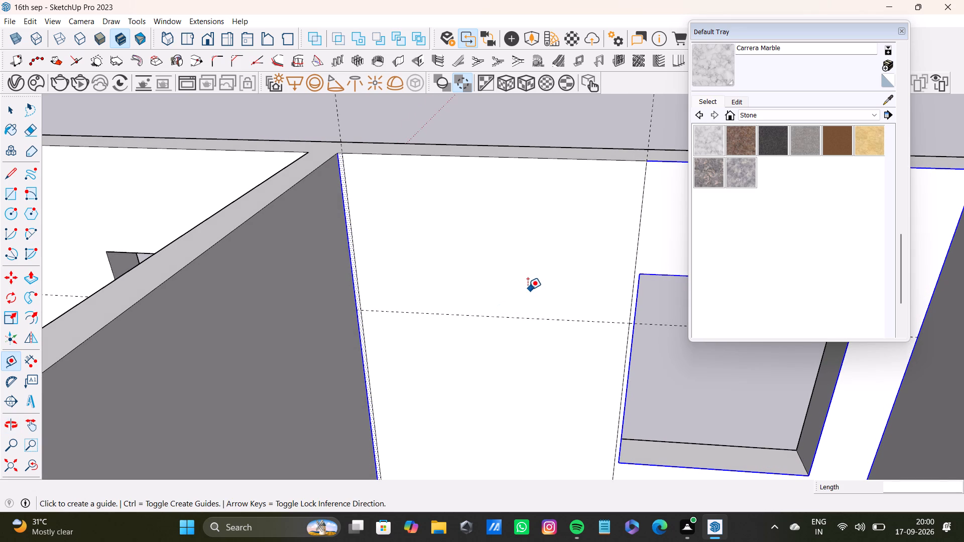
left_click(359, 289)
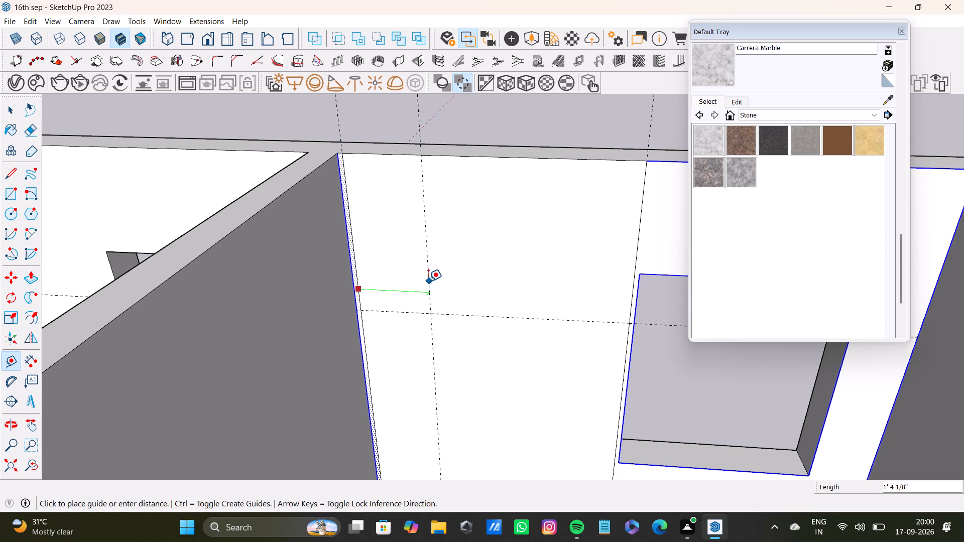
left_click(425, 282)
left_click(427, 286)
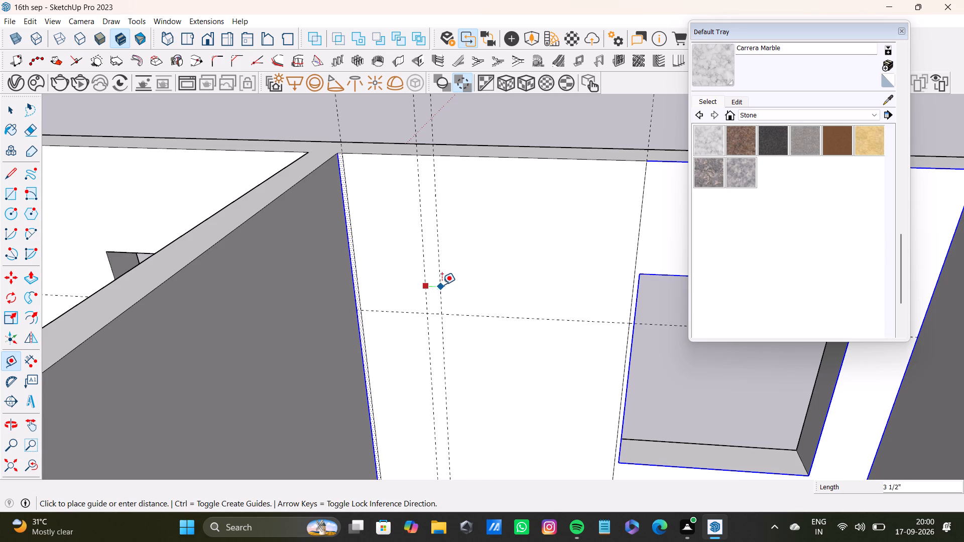
type("0.2\"")
key("Return")
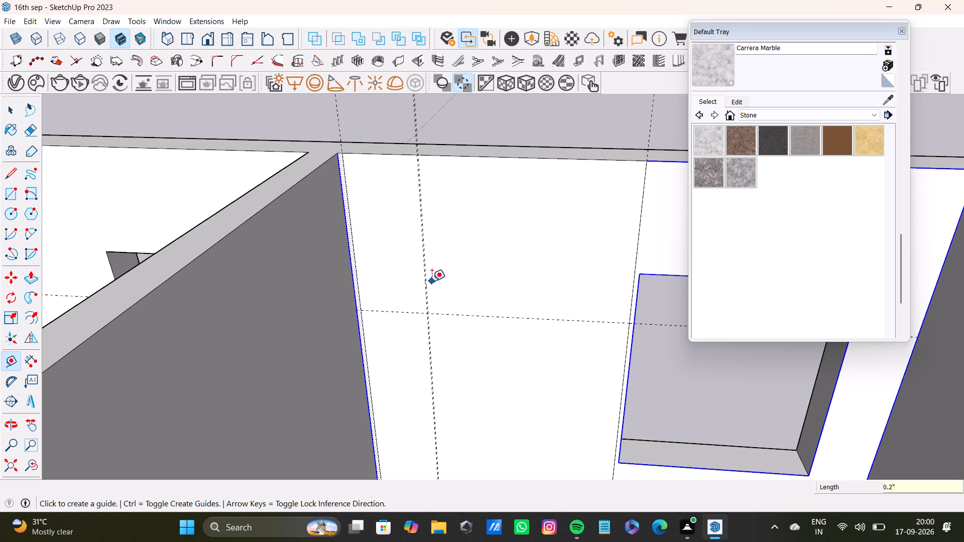
Place a second pair of vertical guides, about 1' 3" past the first pair and spaced 0.2" apart.
scroll(428, 272, "up", 11)
left_click_drag(421, 290, 426, 290)
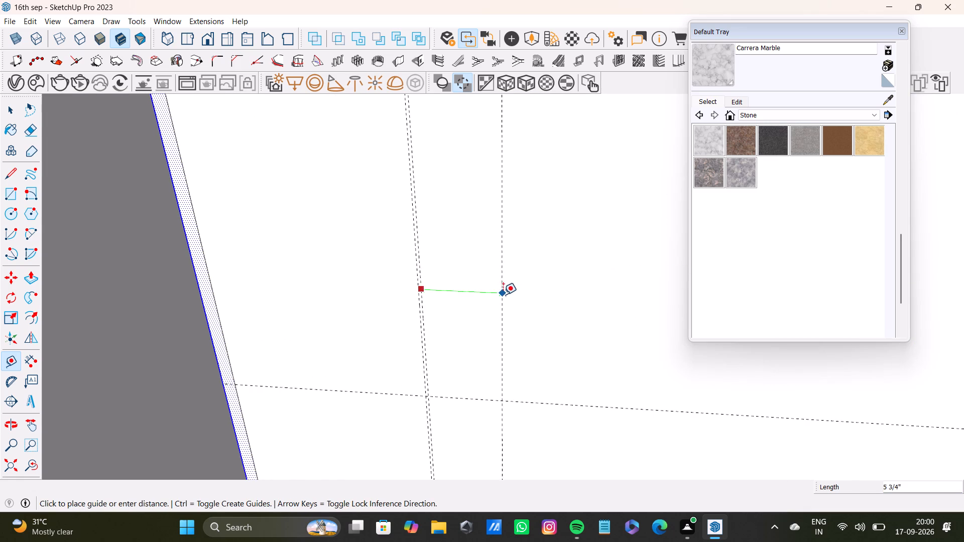
scroll(510, 299, "down", 7)
middle_click(562, 295)
scroll(585, 294, "down", 3)
middle_click_drag(588, 291, 559, 280)
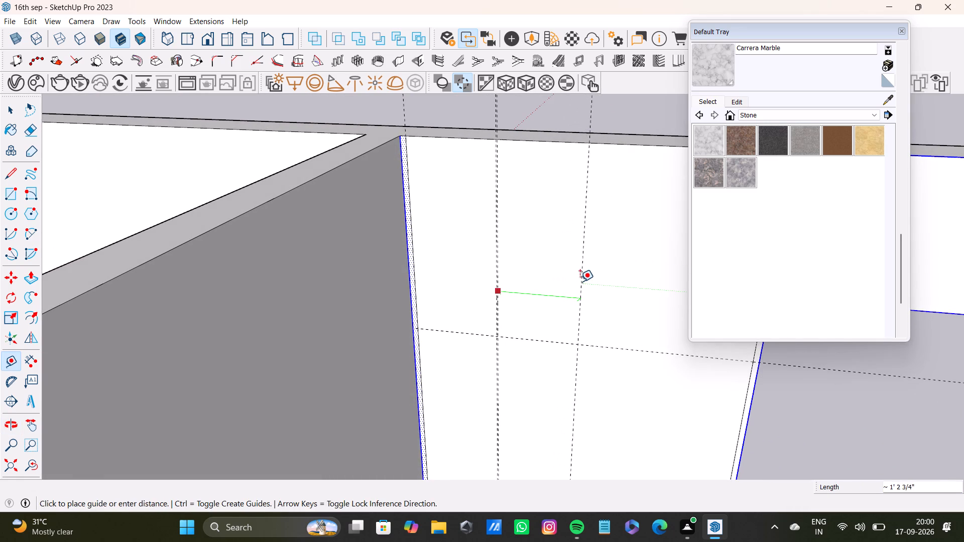
left_click(576, 281)
scroll(571, 297, "up", 8)
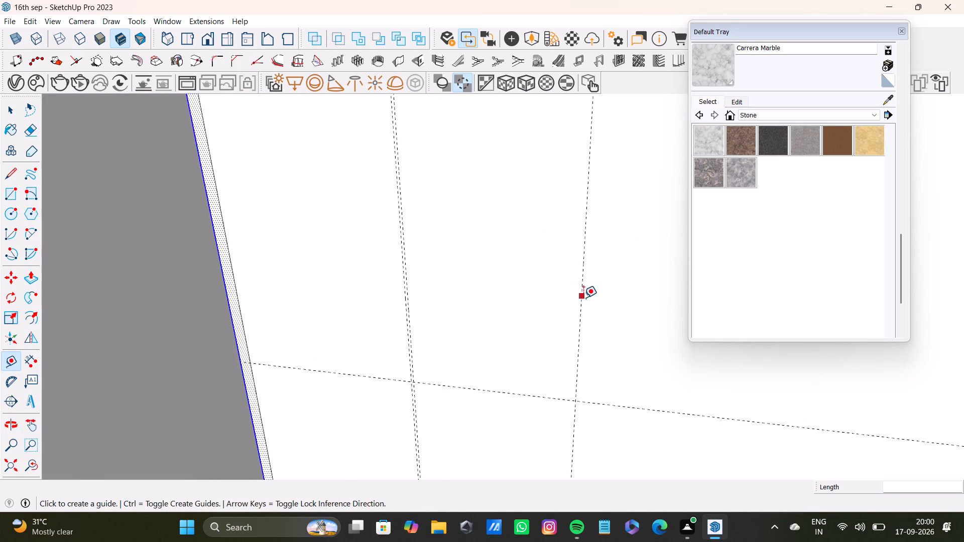
left_click(582, 299)
key("0")
type(".4")
key("BackSpace")
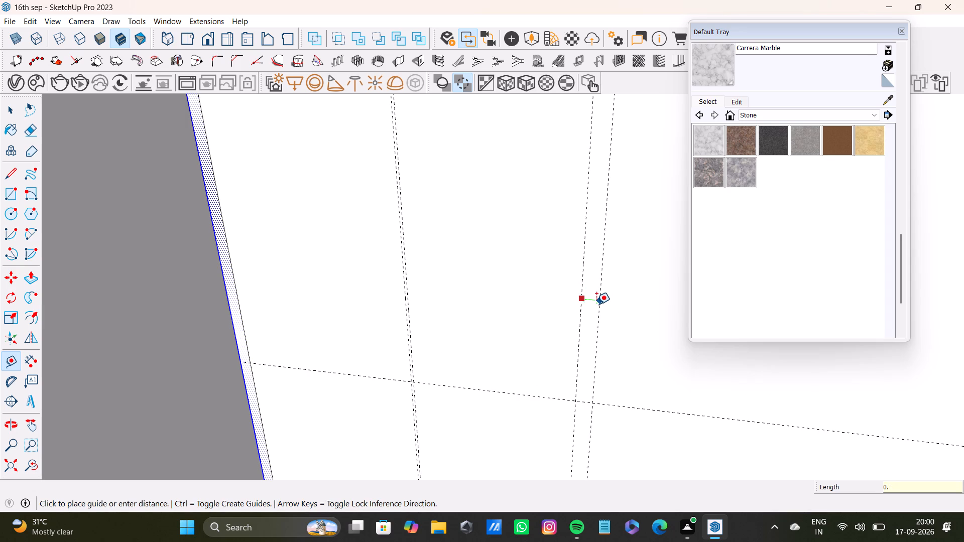
key("2")
key("shift+quotedbl")
key("Return")
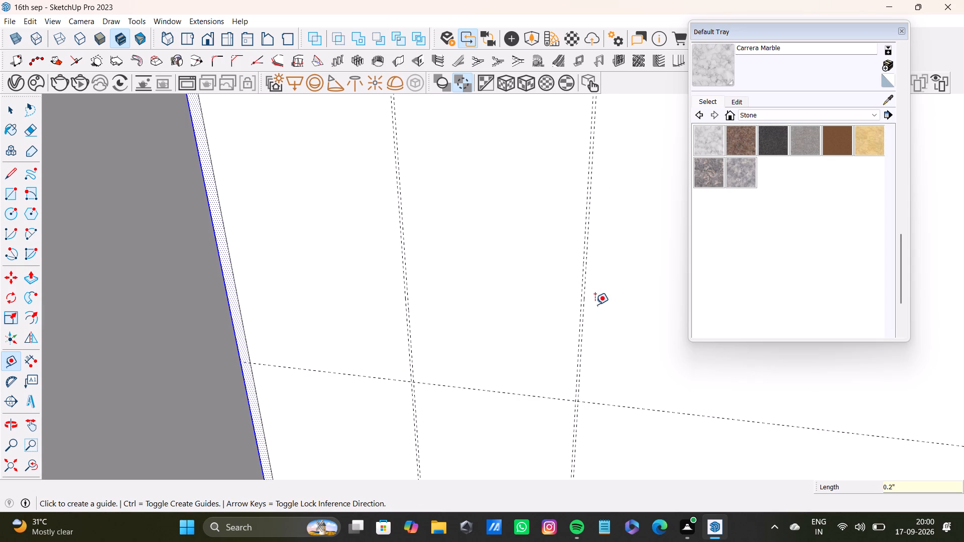
Place a third pair of vertical guides, about 1' 4" past the second pair and spaced 0.2" apart.
scroll(565, 305, "down", 8)
middle_click_drag(570, 304, 455, 339, "shift")
scroll(472, 331, "up", 9)
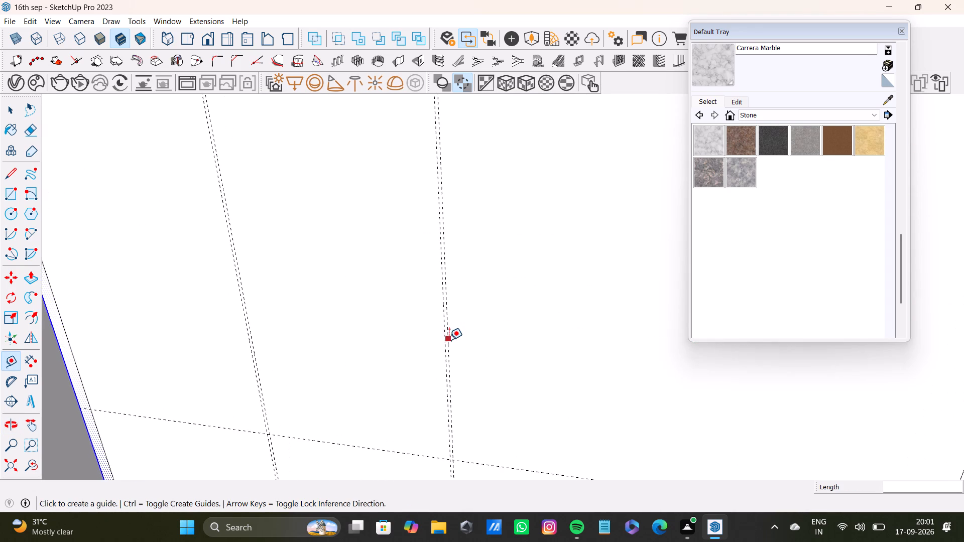
left_click(448, 340)
scroll(561, 360, "down", 8)
middle_click_drag(593, 357, 479, 335, "shift")
middle_click_drag(507, 346, 513, 346)
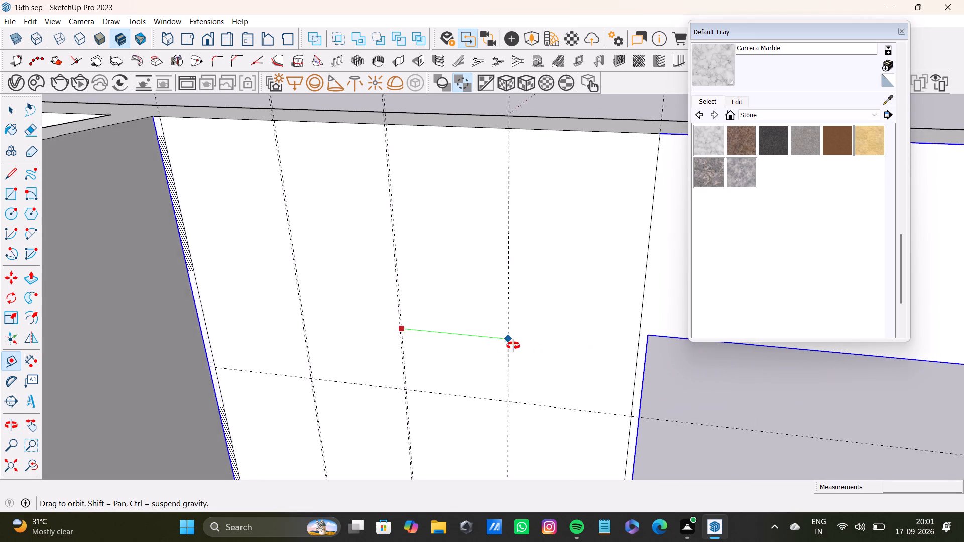
middle_click_drag(513, 346, 543, 330)
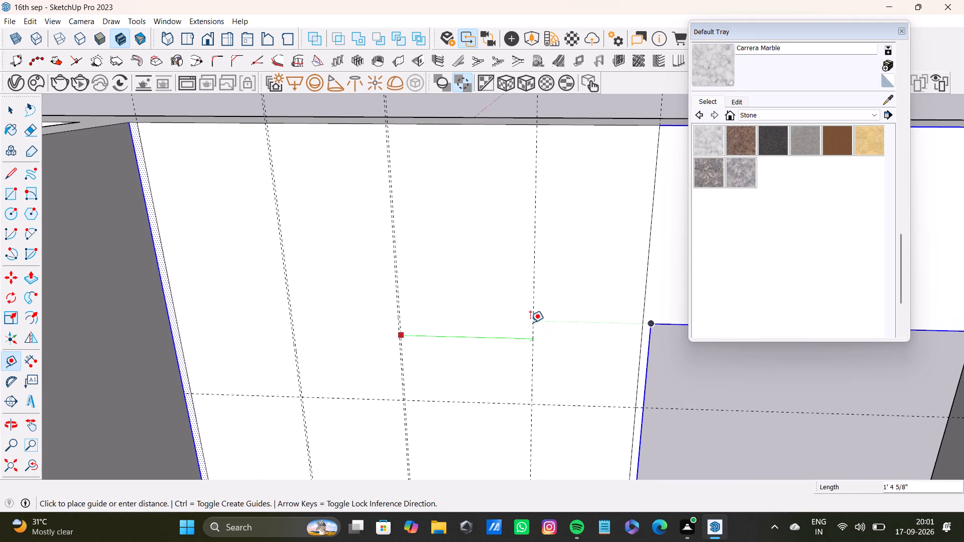
left_click(527, 319)
scroll(521, 336, "up", 3)
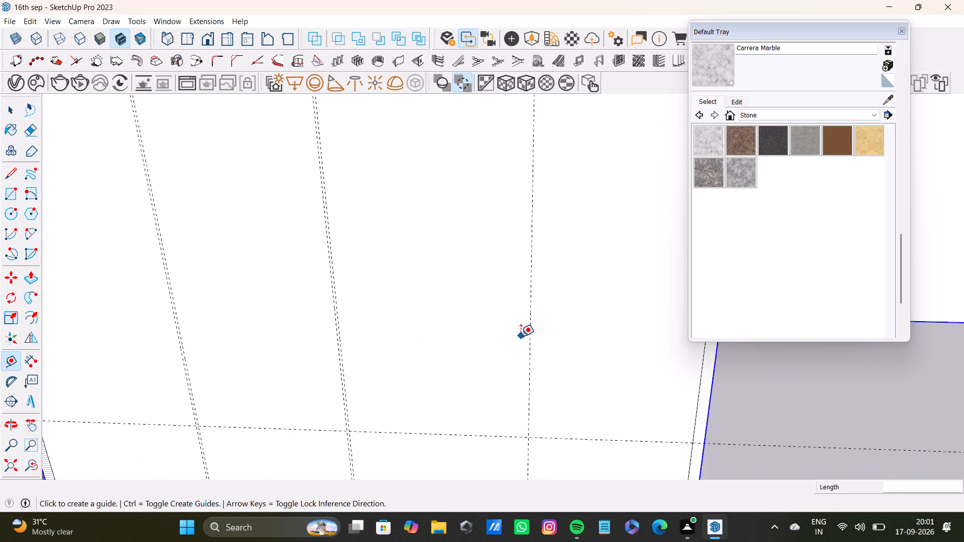
scroll(521, 336, "up", 4)
left_click(532, 344)
key("0")
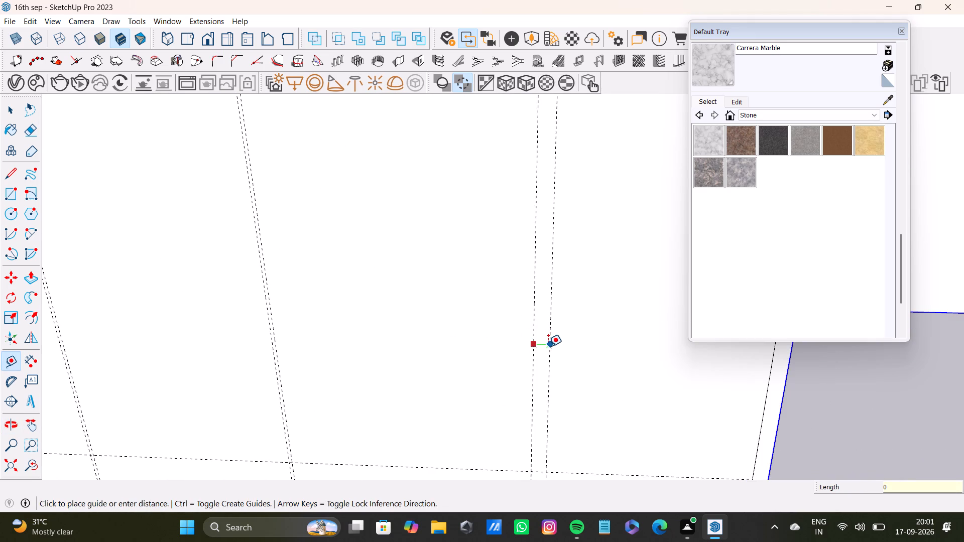
key("period")
key("2")
key("shift+quotedbl")
key("Return")
scroll(562, 336, "down", 8)
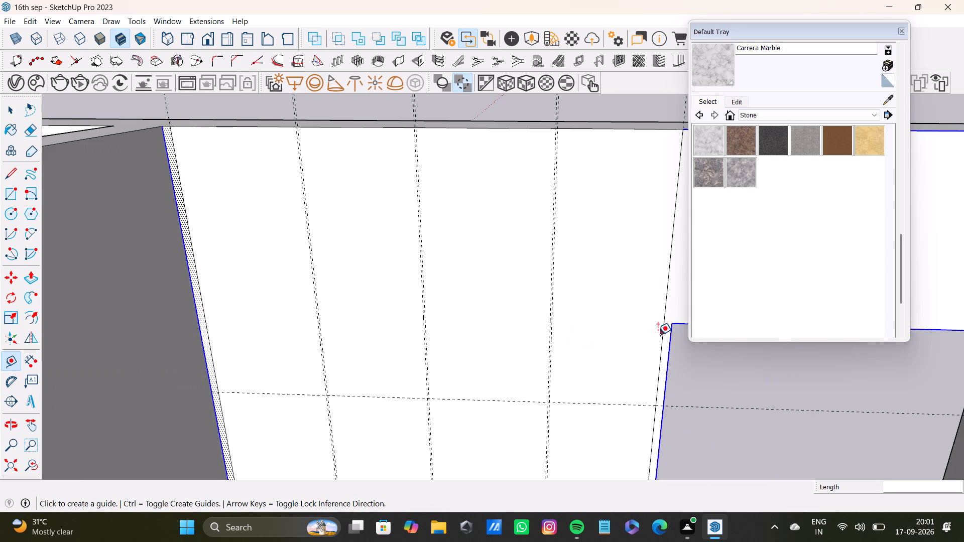
Place a vertical guide 0.2" inside each of the two outer side lines of the panelled unit.
left_click(659, 337)
key("0")
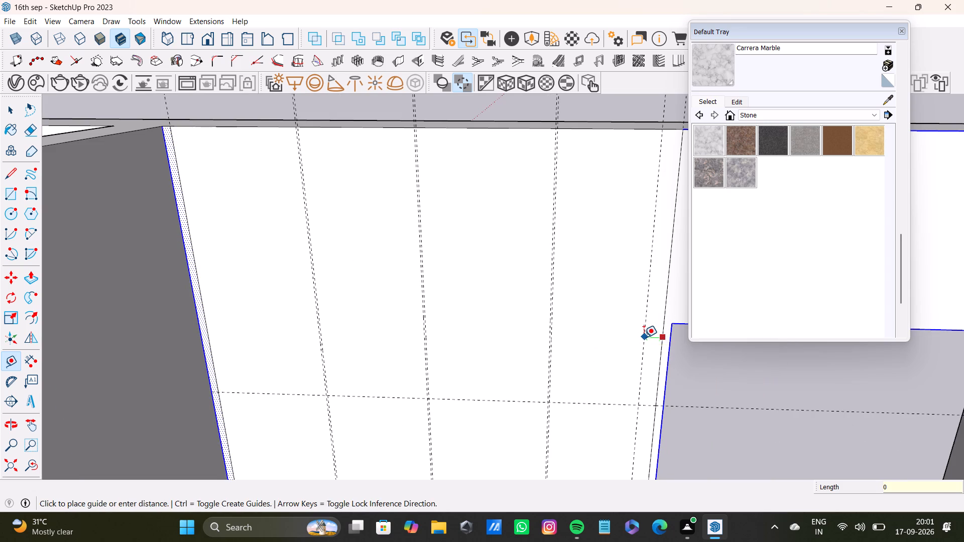
type(".2")
key("shift+quotedbl")
key("Return")
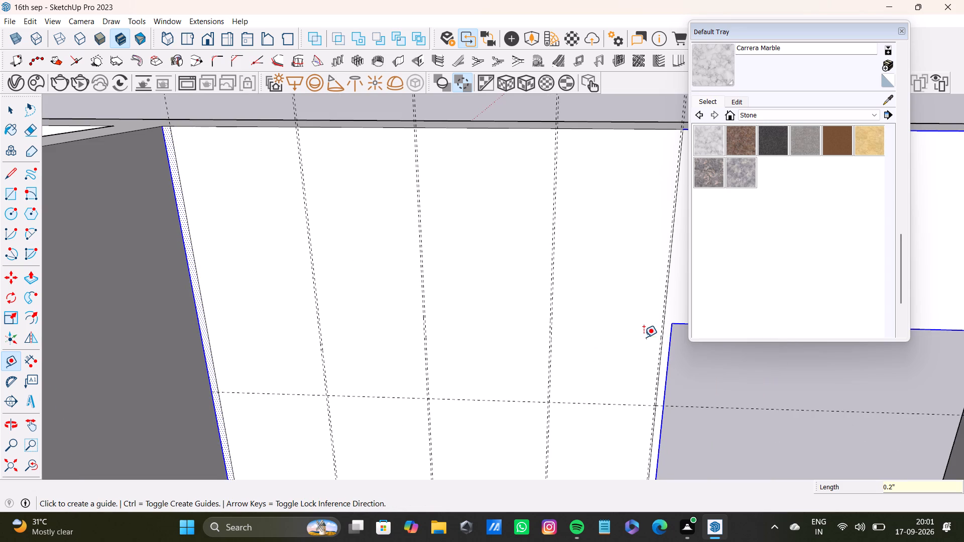
scroll(166, 365, "up", 2)
left_click(222, 364)
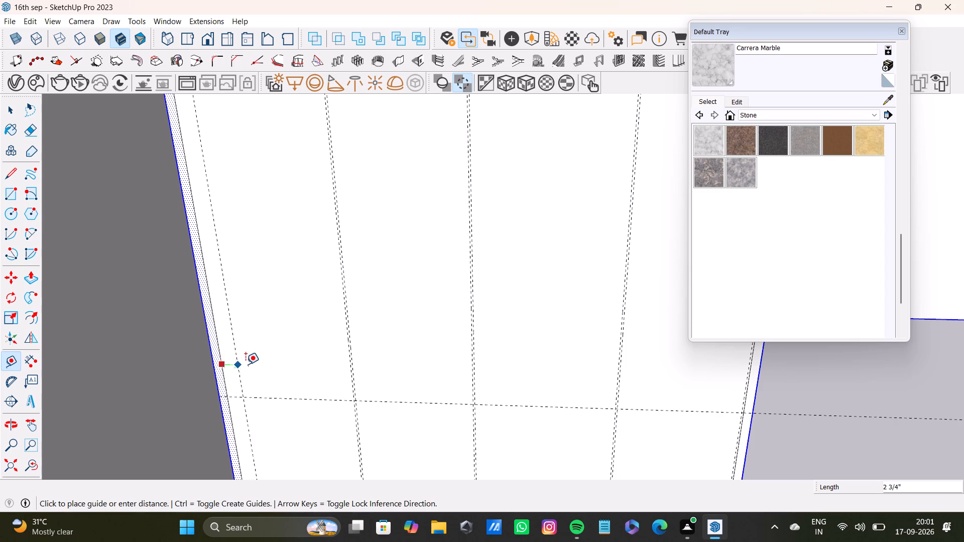
key("0")
type(".2")
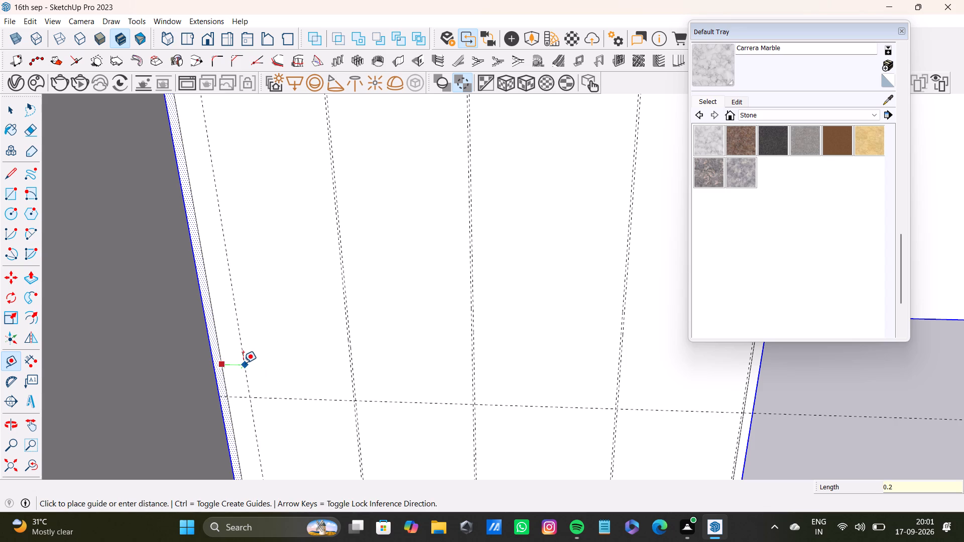
key("shift+quotedbl")
key("Return")
key("space")
key("v")
Draw the first upper panel rectangle from the unit's top edge to the horizontal guide, between the left edge guide and the first guide pair.
scroll(267, 283, "down", 4)
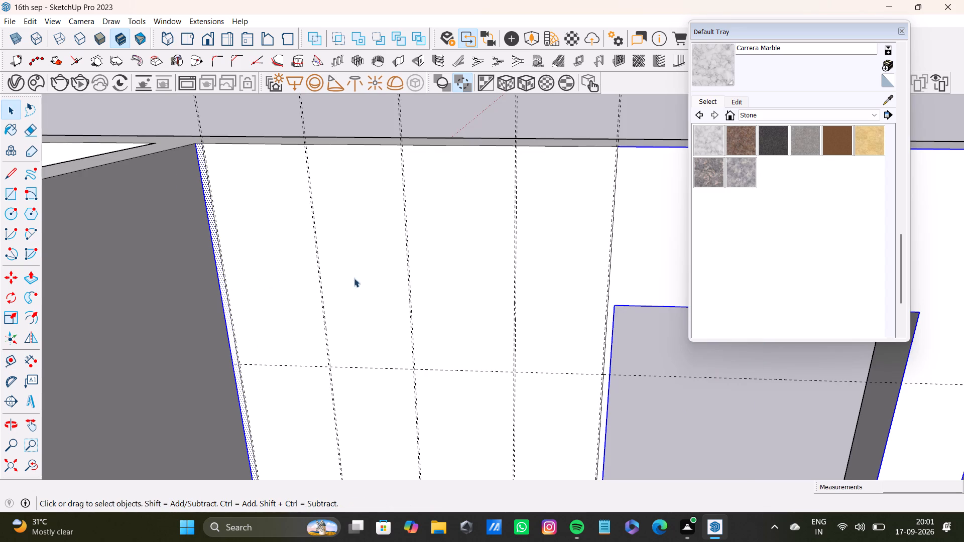
left_click(8, 191)
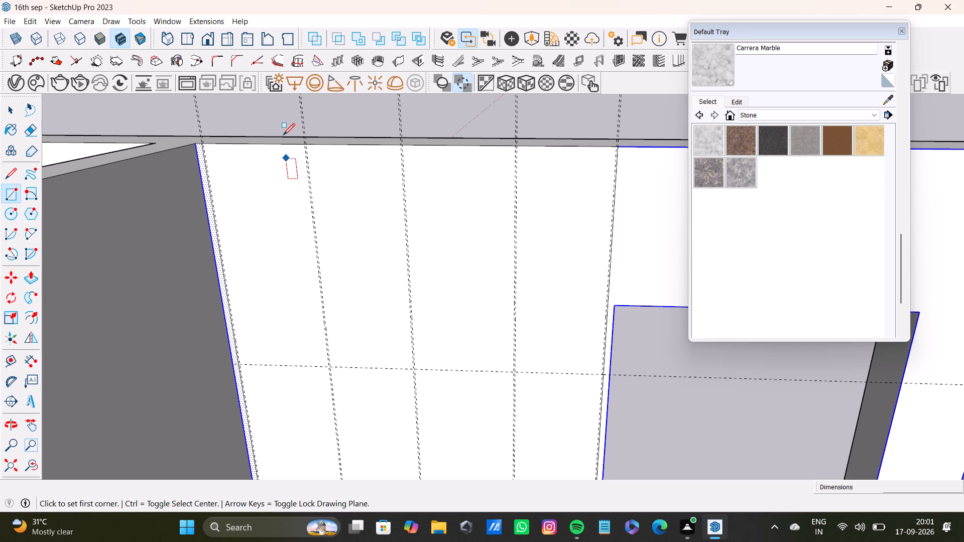
scroll(195, 155, "up", 19)
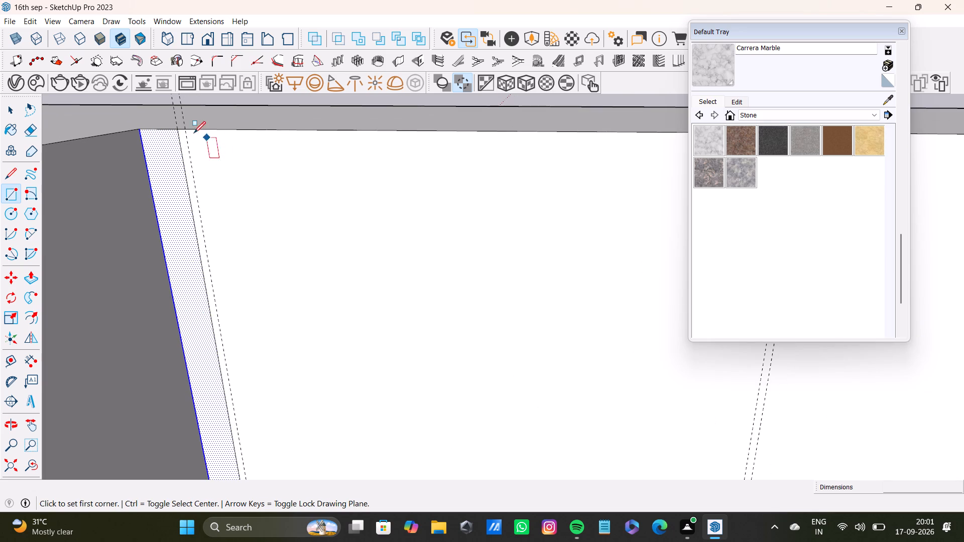
left_click(186, 130)
scroll(293, 230, "down", 9)
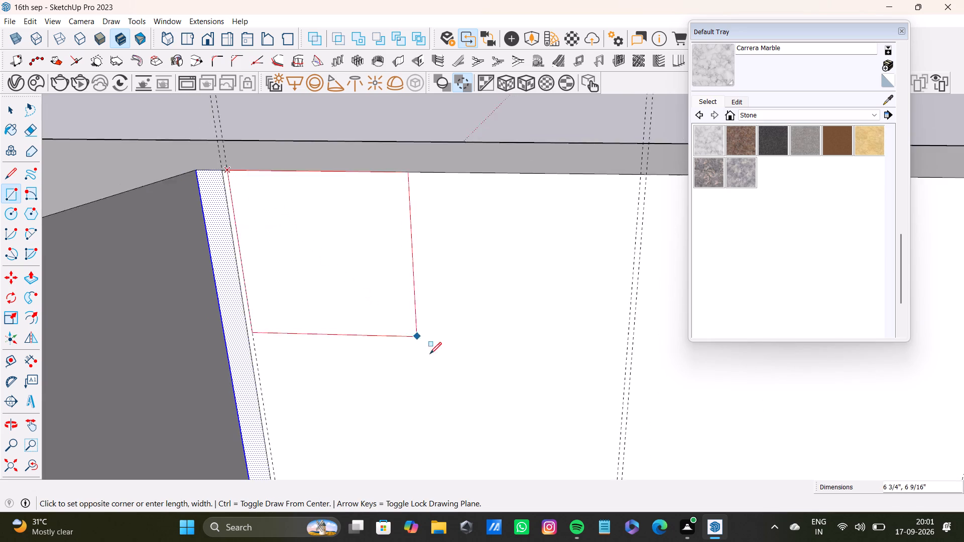
middle_click_drag(486, 409, 448, 130, "shift")
scroll(486, 243, "down", 2)
middle_click_drag(486, 262, 484, 288)
scroll(459, 375, "up", 10)
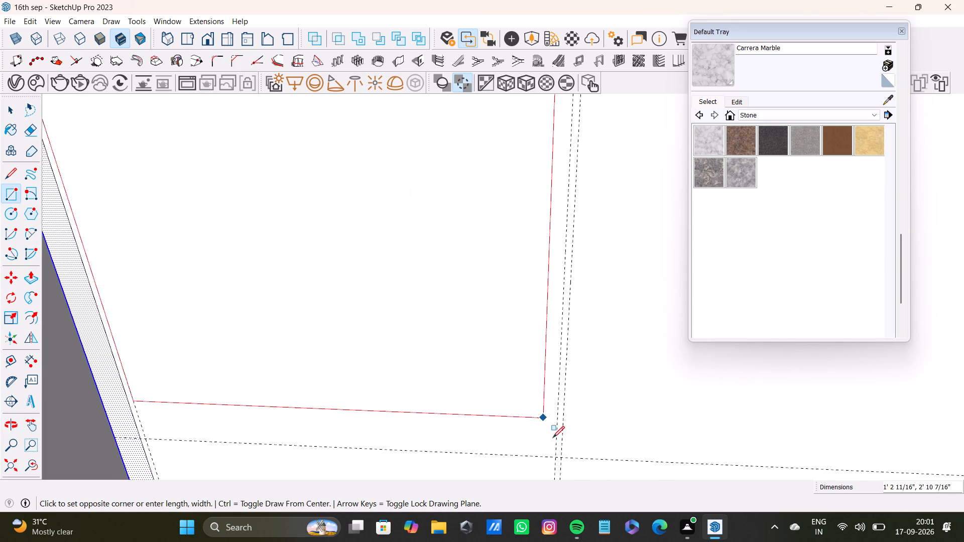
left_click(557, 455)
Draw the second upper panel rectangle between the first and second guide pairs, from the top edge to the horizontal guide.
scroll(497, 389, "down", 9)
middle_click_drag(514, 199, 389, 500, "shift")
scroll(349, 269, "up", 5)
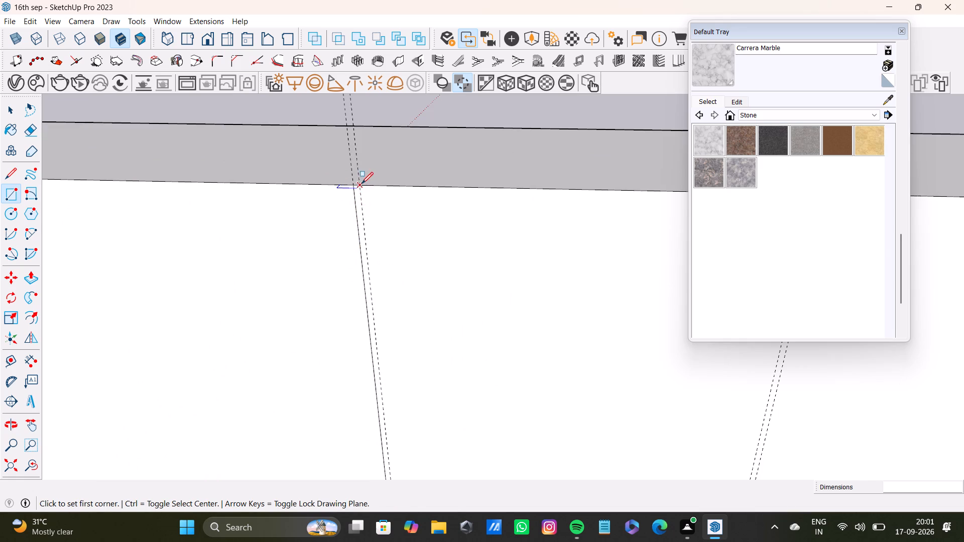
left_click(360, 183)
scroll(472, 321, "down", 8)
middle_click_drag(559, 415, 475, 204, "shift")
scroll(515, 307, "up", 2)
middle_click_drag(502, 392, 493, 248)
left_click(542, 382)
Draw the third upper panel rectangle between the second and third guide pairs, from the top edge to the horizontal guide.
scroll(479, 331, "down", 3)
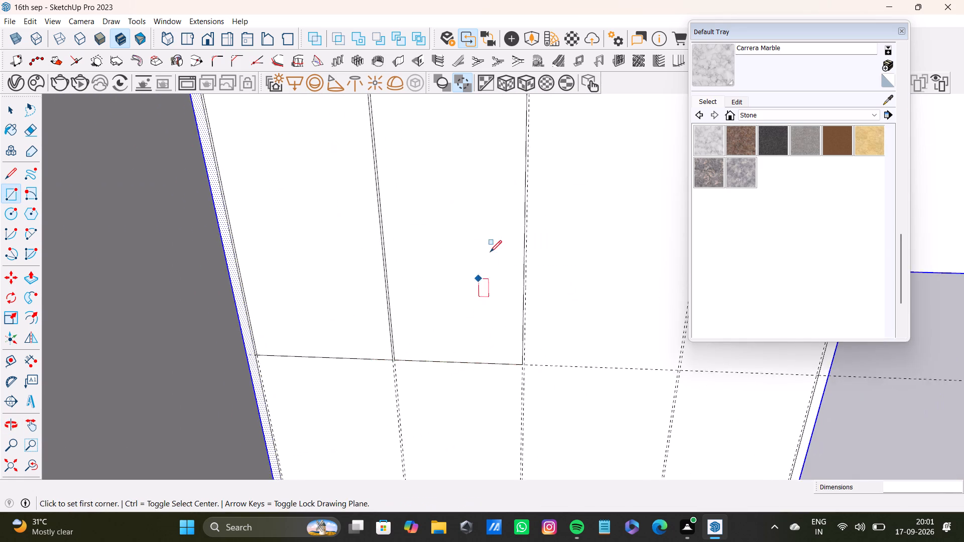
scroll(490, 252, "down", 2)
middle_click_drag(489, 252, 398, 454, "shift")
scroll(431, 258, "up", 7)
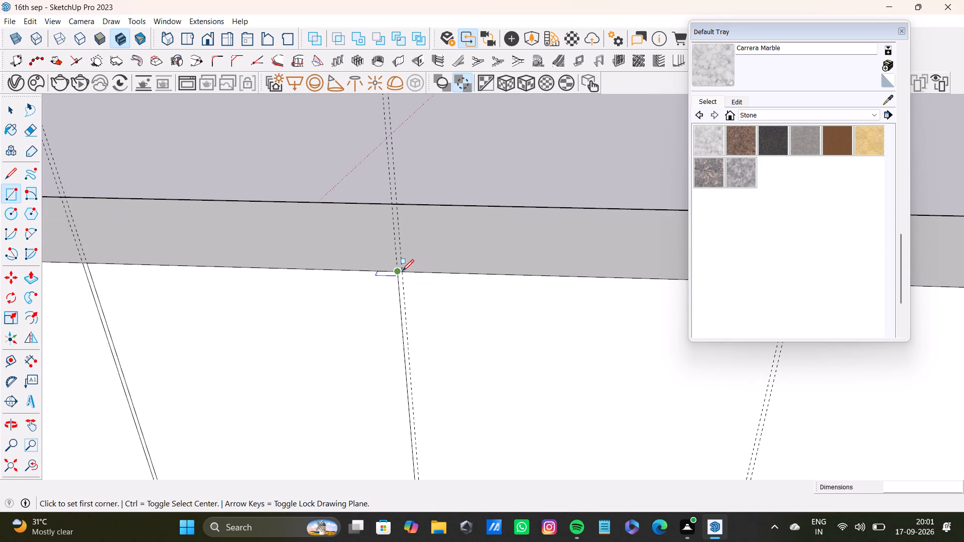
left_click(405, 273)
scroll(466, 314, "down", 7)
middle_click_drag(518, 396, 483, 277, "shift")
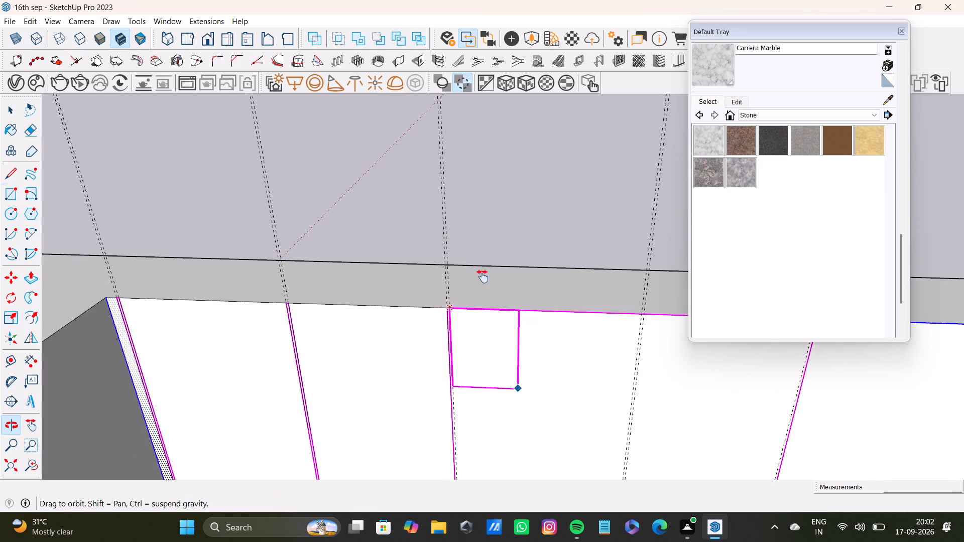
middle_click_drag(483, 277, 442, 203, "shift")
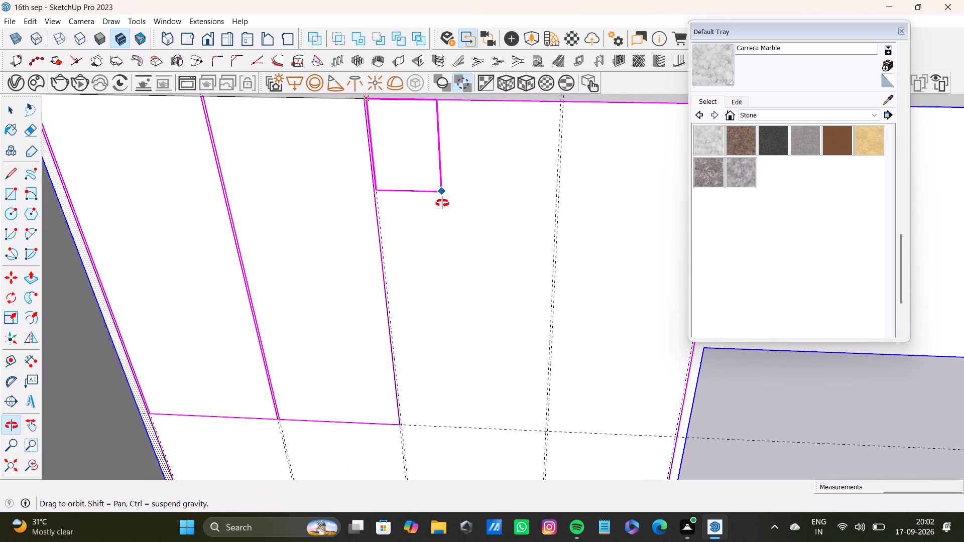
middle_click_drag(442, 203, 446, 205, "shift")
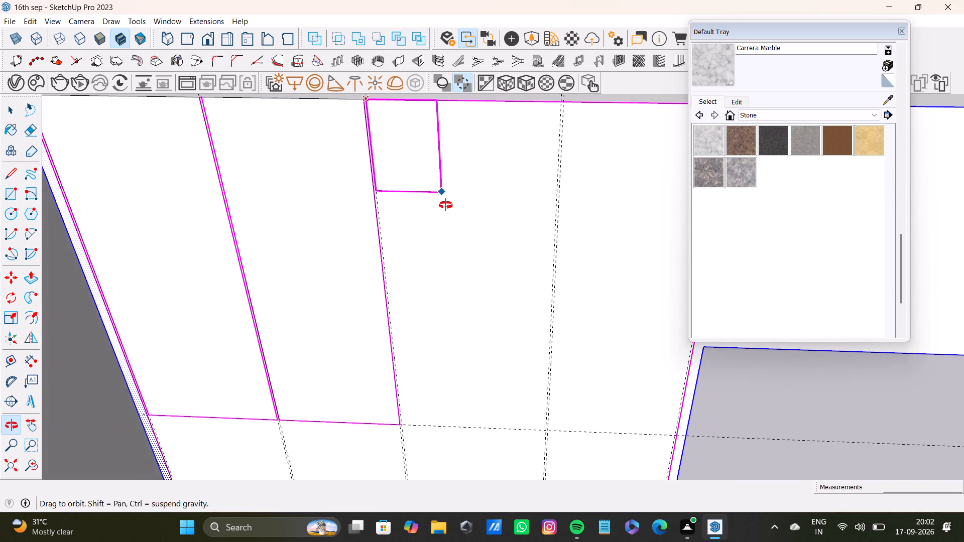
middle_click_drag(446, 205, 446, 205, "shift")
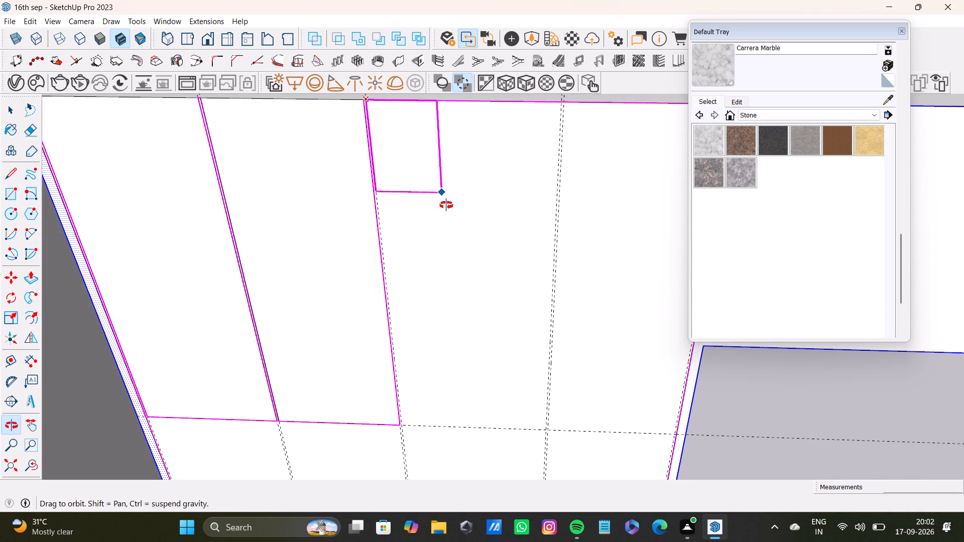
middle_click_drag(446, 205, 447, 206, "shift")
scroll(500, 377, "down", 2)
middle_click_drag(501, 384, 495, 321, "shift")
scroll(513, 339, "up", 4)
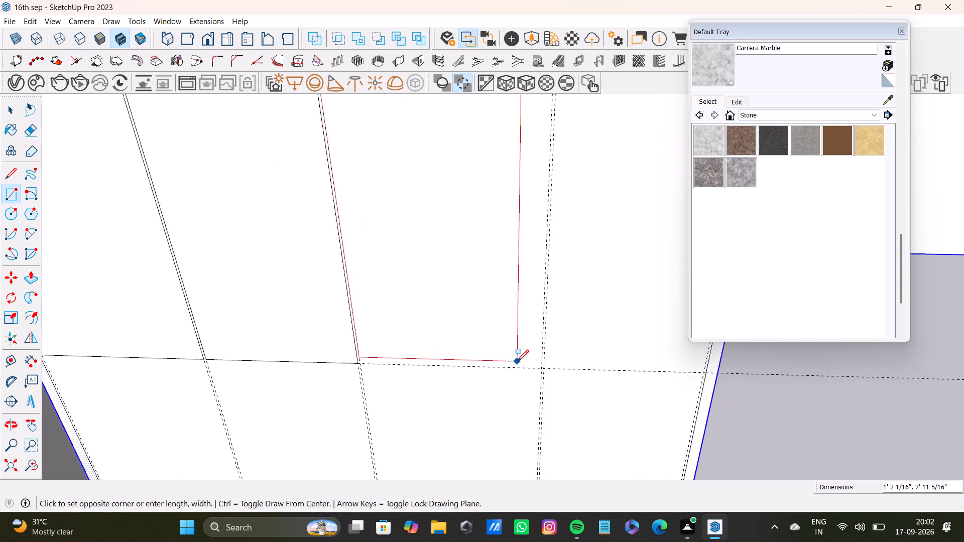
scroll(517, 361, "up", 6)
left_click(558, 373)
Draw the fourth upper panel rectangle, about 1' 2" by 3', between the third guide pair and the guide near the window.
scroll(516, 339, "down", 7)
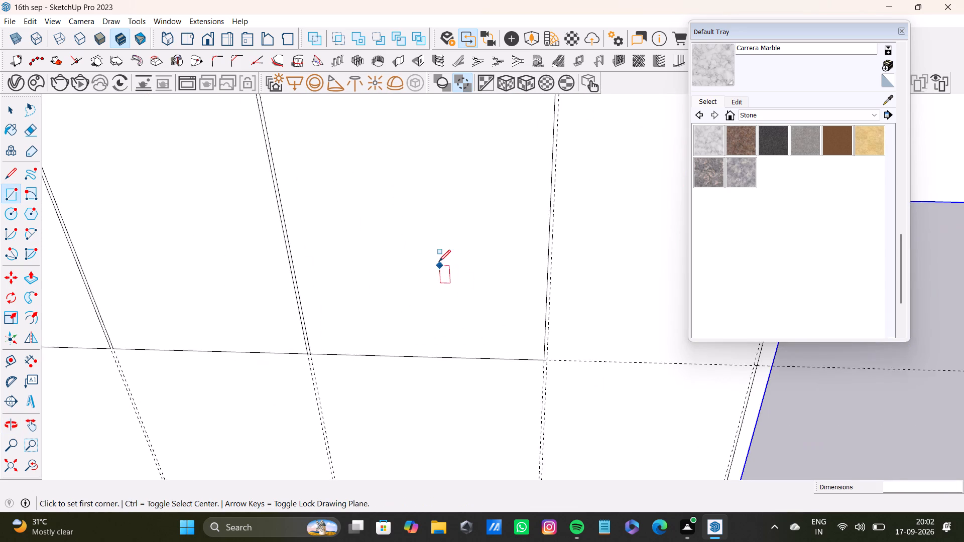
scroll(439, 261, "down", 2)
middle_click_drag(448, 225, 388, 392, "shift")
scroll(464, 223, "up", 4)
middle_click_drag(446, 156, 440, 261, "shift")
scroll(436, 213, "up", 5)
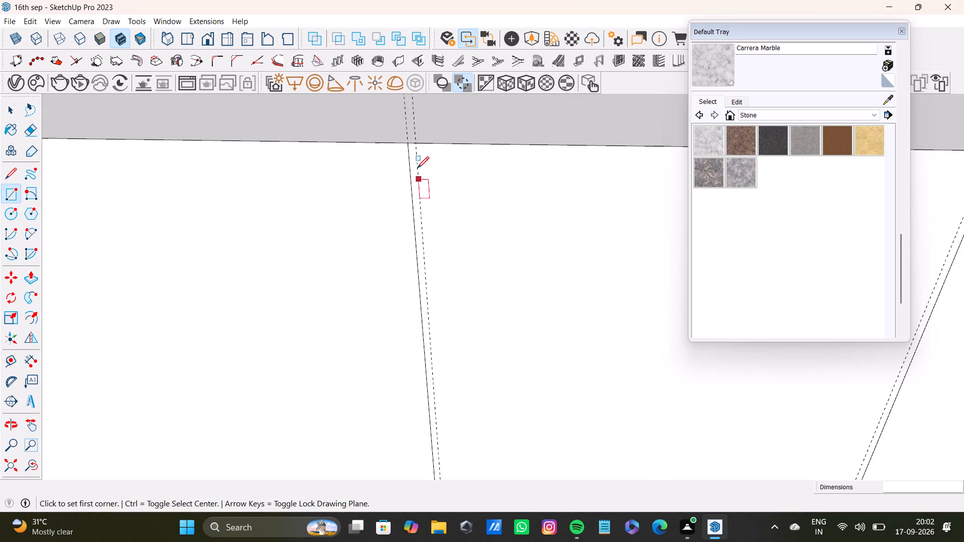
left_click(416, 144)
scroll(479, 254, "down", 7)
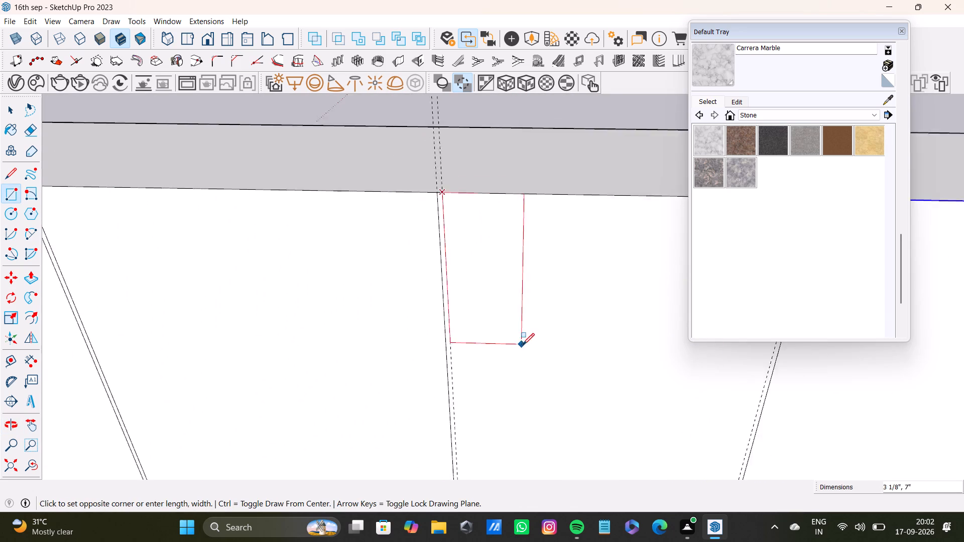
scroll(523, 345, "down", 2)
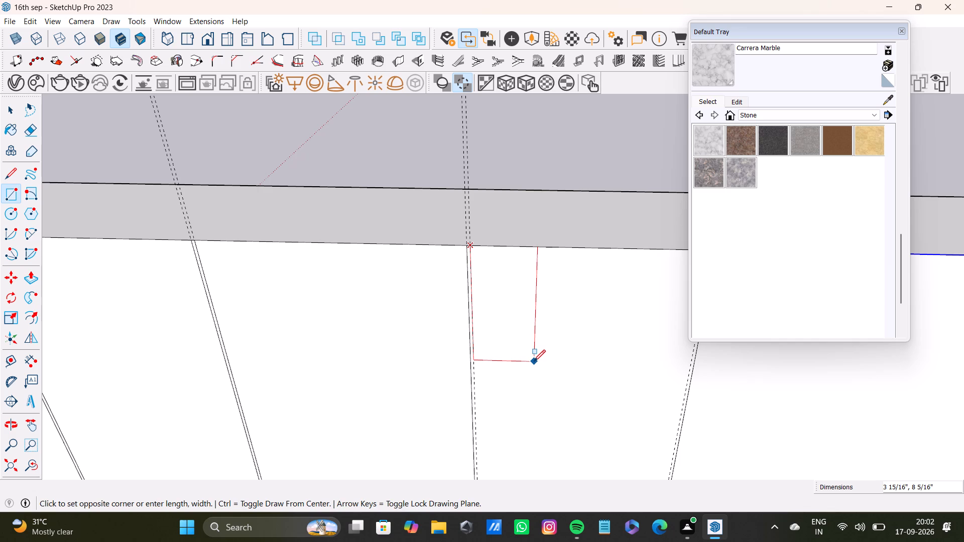
scroll(552, 401, "down", 3)
middle_click_drag(552, 404, 464, 240)
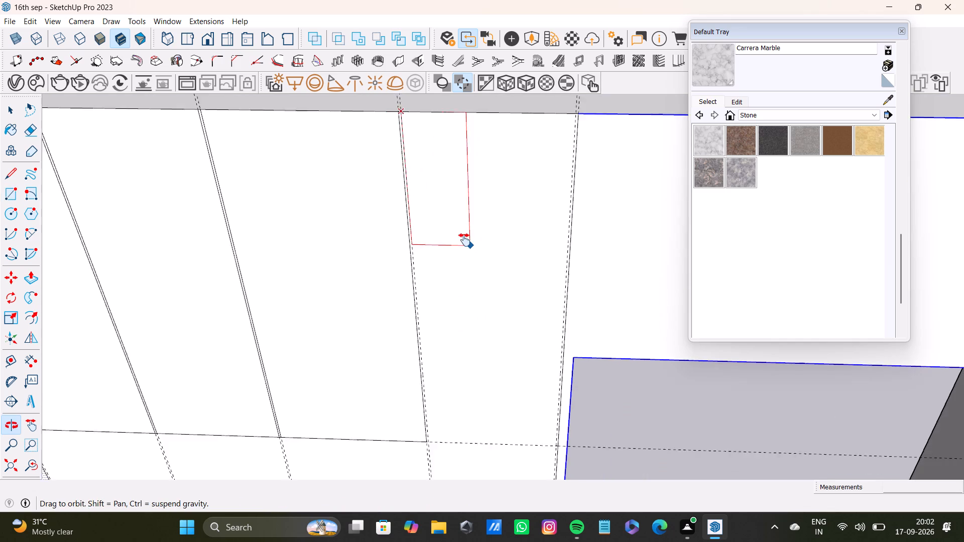
middle_click_drag(464, 240, 456, 235)
scroll(494, 386, "up", 3)
middle_click_drag(507, 395, 489, 323, "shift")
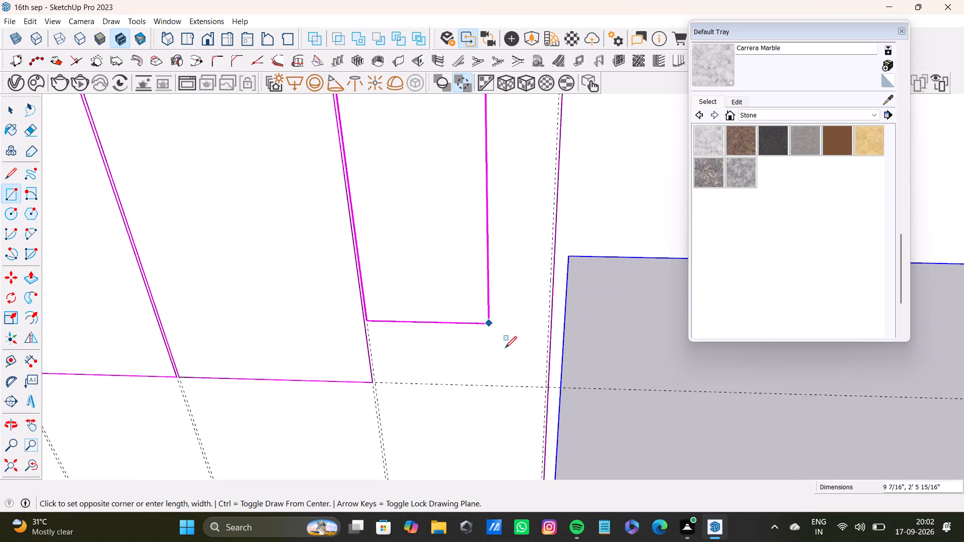
scroll(502, 362, "up", 5)
left_click(572, 396)
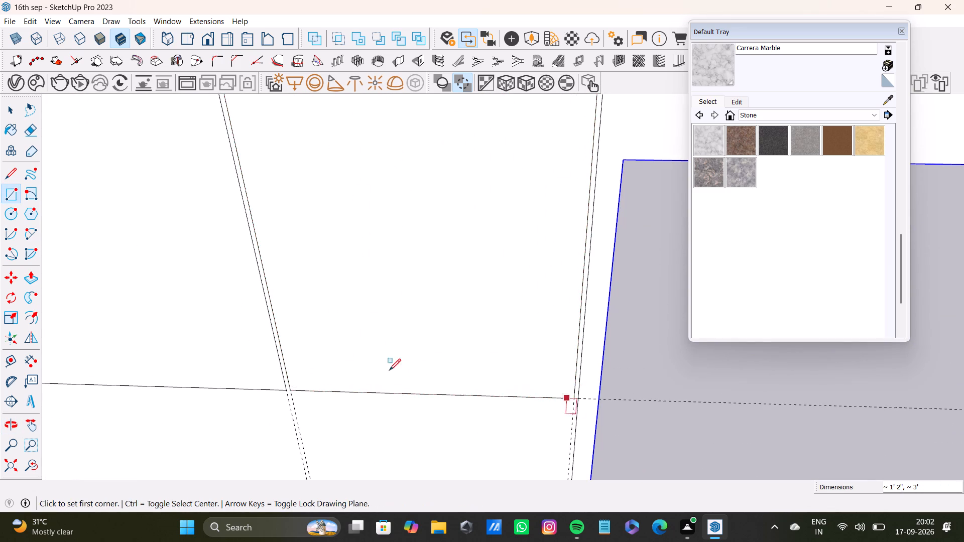
Place a horizontal guide 0.2" below the bottom edge of the upper panel rectangles.
scroll(335, 362, "down", 9)
middle_click_drag(268, 343, 581, 395, "shift")
scroll(501, 378, "down", 8)
middle_click_drag(391, 384, 393, 278)
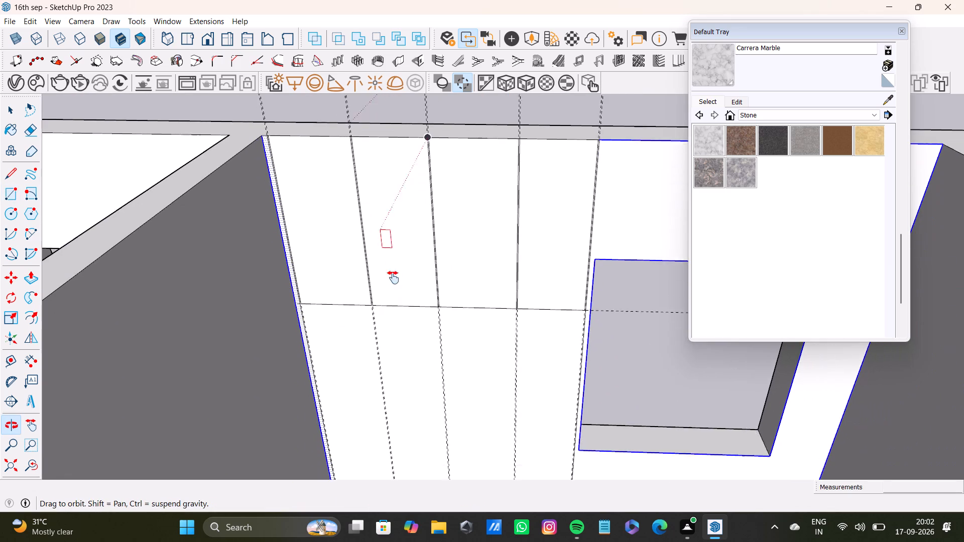
middle_click_drag(393, 278, 393, 277)
key("space")
scroll(352, 318, "up", 9)
middle_click_drag(328, 316, 334, 304)
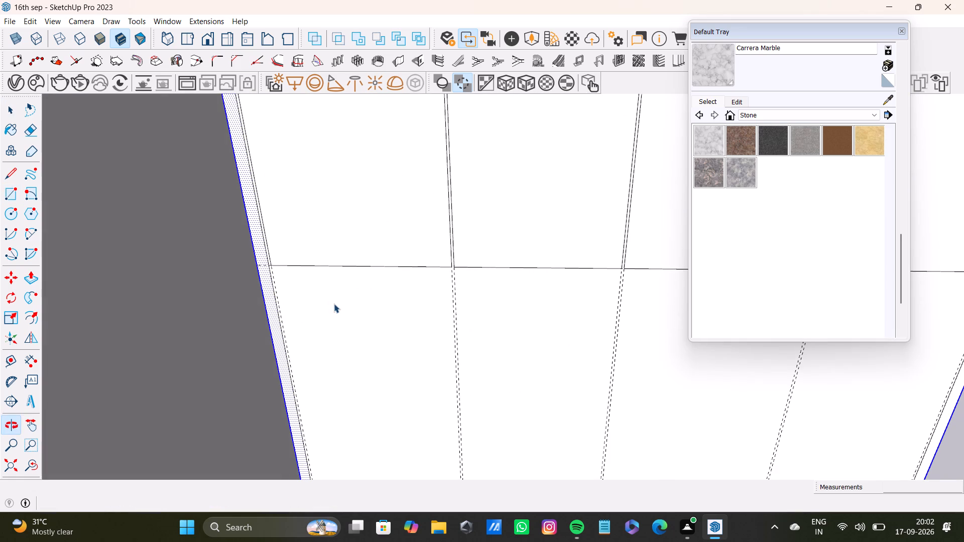
key("r")
scroll(298, 288, "up", 4)
middle_click_drag(286, 280, 316, 241)
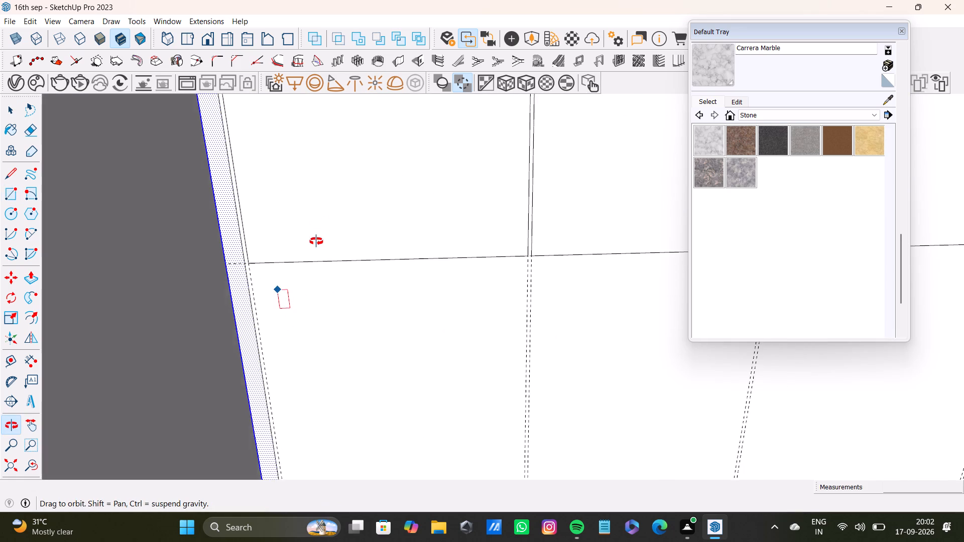
middle_click_drag(316, 241, 319, 227)
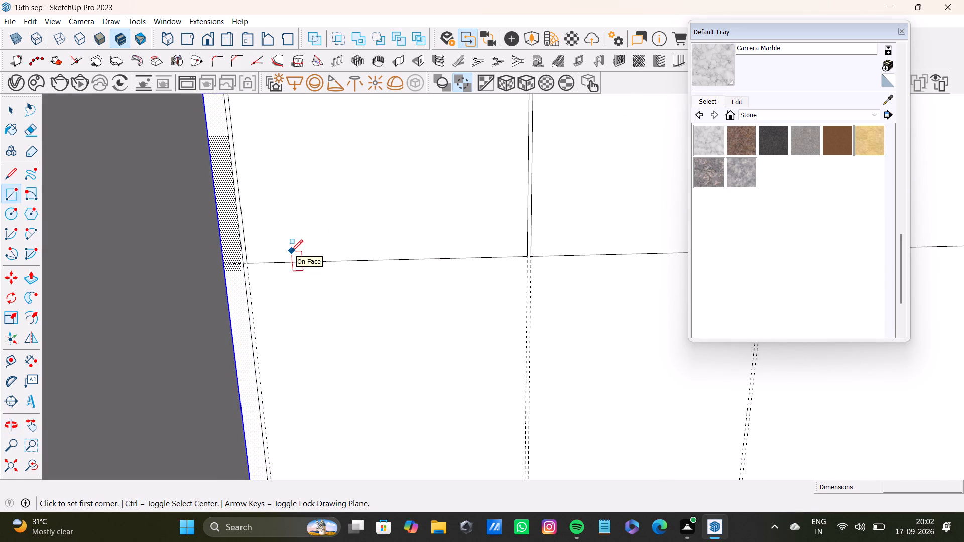
scroll(275, 253, "up", 11)
key("space")
key("t")
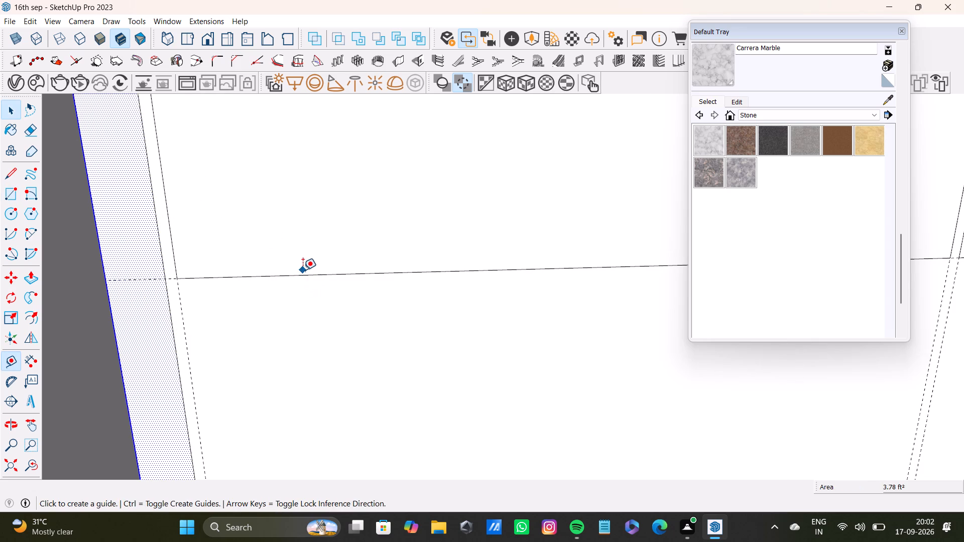
left_click(314, 274)
type("0.2\"")
key("Return")
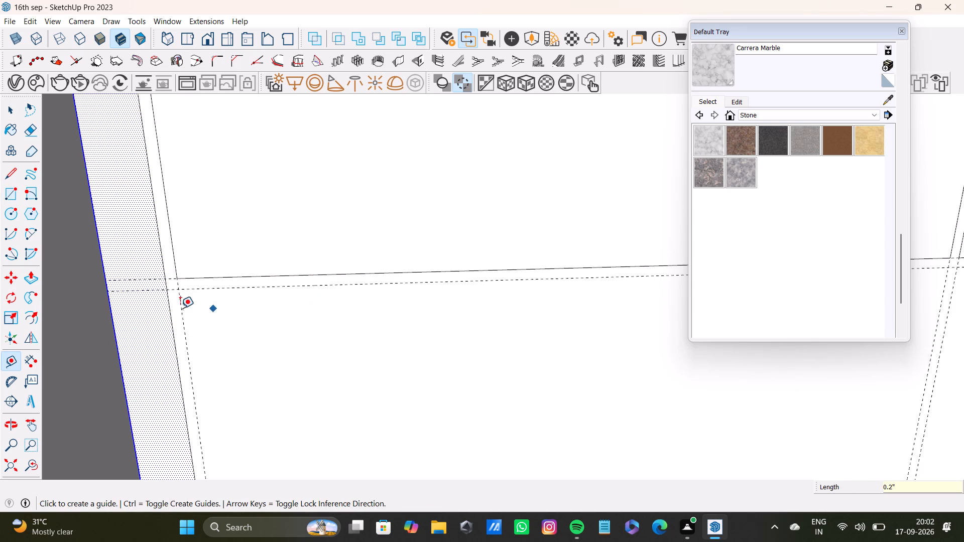
Draw the first lower panel rectangle, about 6' 11 3/4" by 1' 3 1/8", from the new horizontal guide down to the floor line.
key("r")
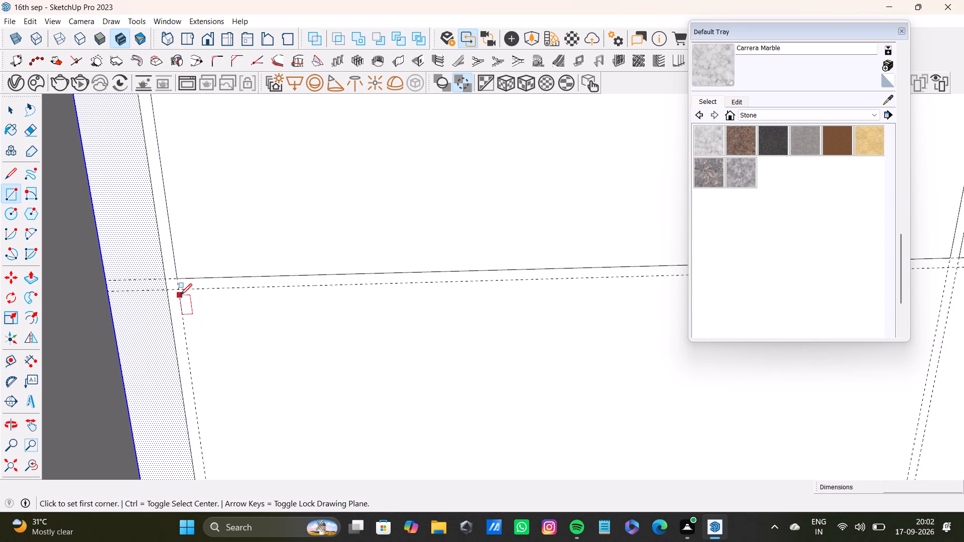
left_click(180, 290)
scroll(408, 394, "down", 7)
middle_click_drag(532, 451, 351, 188, "shift")
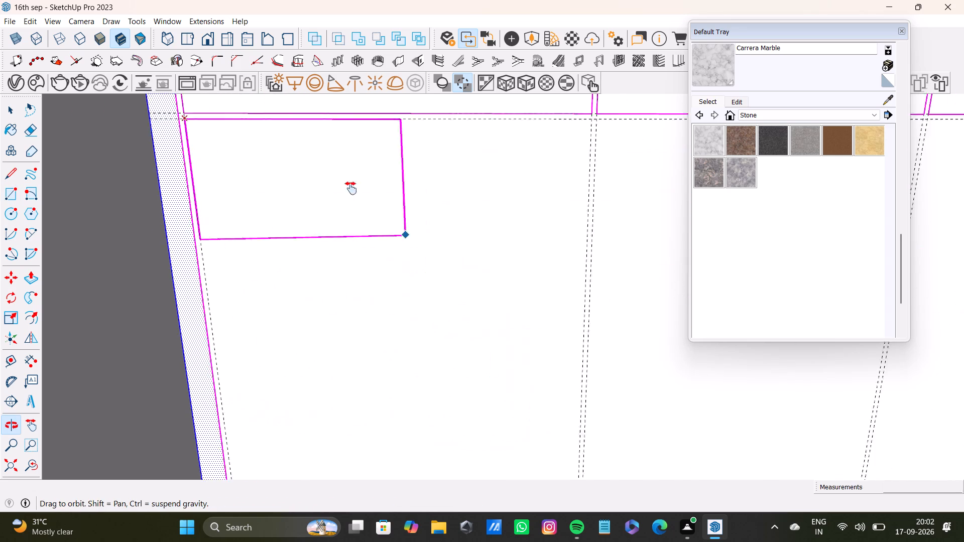
middle_click_drag(351, 188, 251, 292, "shift")
scroll(397, 282, "down", 8)
middle_click_drag(492, 352, 384, 339, "shift")
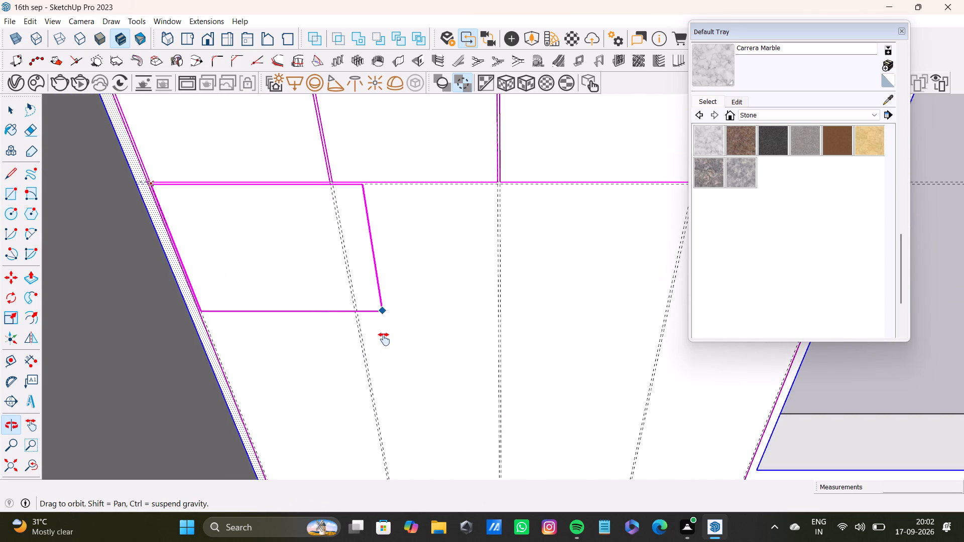
middle_click_drag(384, 339, 459, 183, "shift")
scroll(468, 351, "down", 3)
middle_click_drag(455, 411, 437, 343, "shift")
scroll(437, 371, "up", 3)
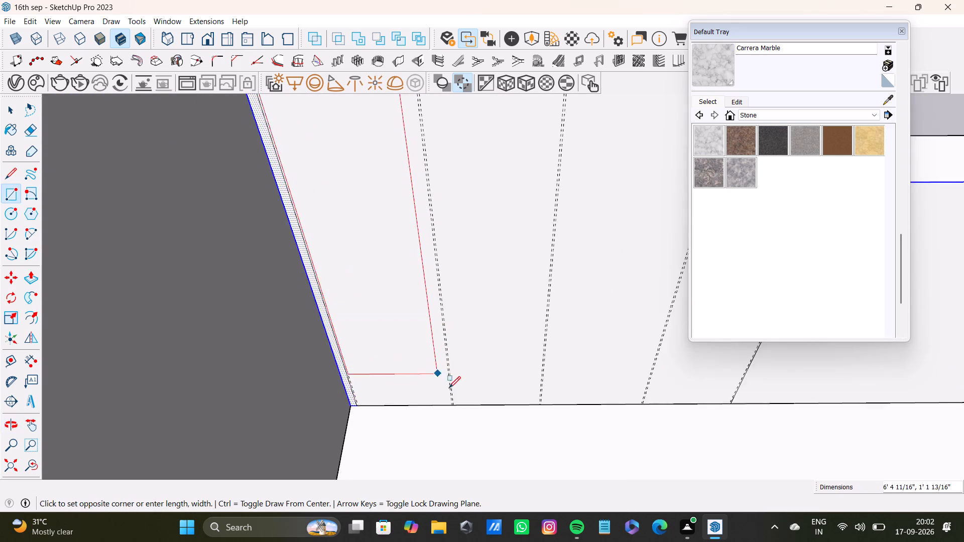
scroll(449, 388, "up", 13)
left_click(464, 423)
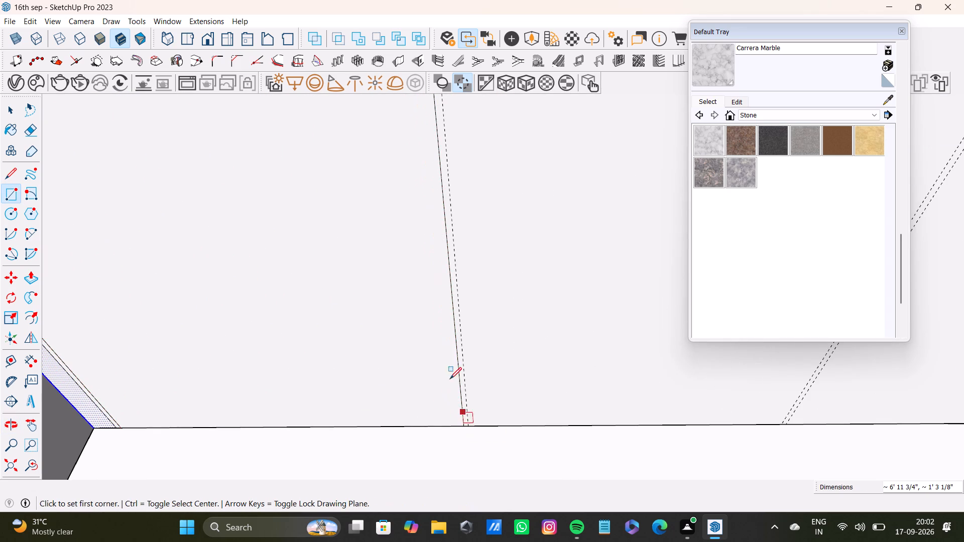
Draw the second lower panel rectangle between the first and second guide pairs, about 6' 11 3/4" from the lower horizontal guide to the floor line.
scroll(444, 339, "down", 9)
middle_click_drag(388, 182, 392, 479, "shift")
scroll(390, 300, "down", 13)
middle_click_drag(367, 227, 376, 324, "shift")
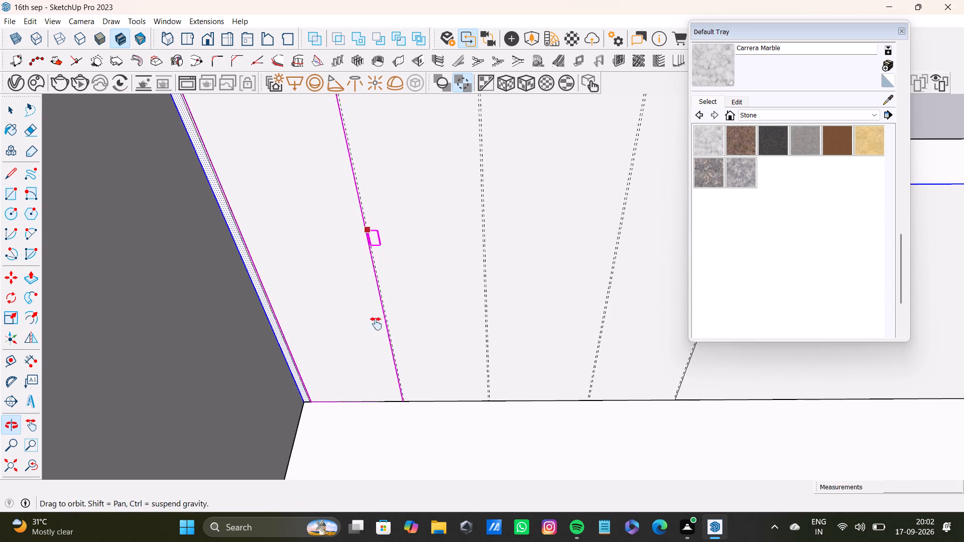
middle_click_drag(376, 324, 392, 452, "shift")
scroll(381, 235, "down", 4)
middle_click_drag(383, 232, 399, 232)
scroll(344, 199, "up", 5)
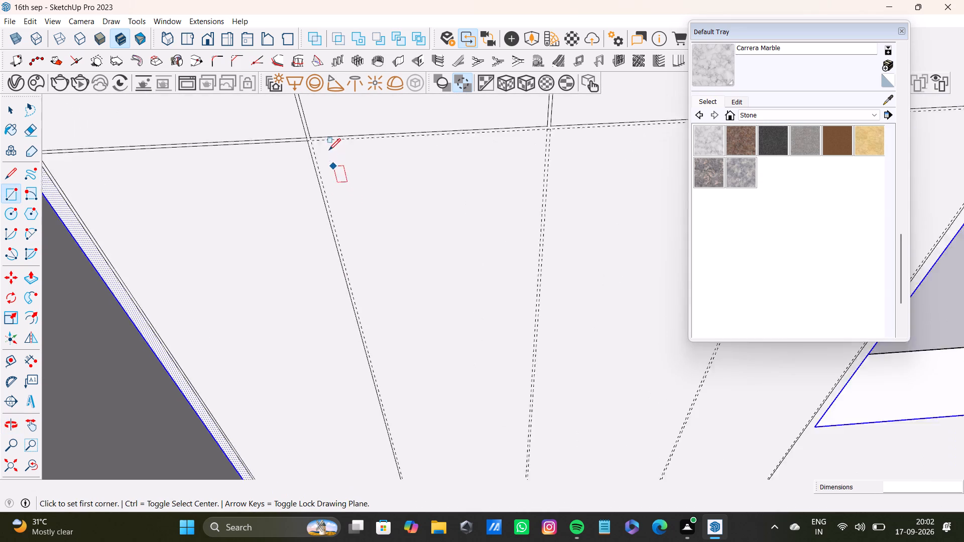
scroll(329, 150, "up", 6)
left_click(298, 128)
scroll(463, 229, "down", 4)
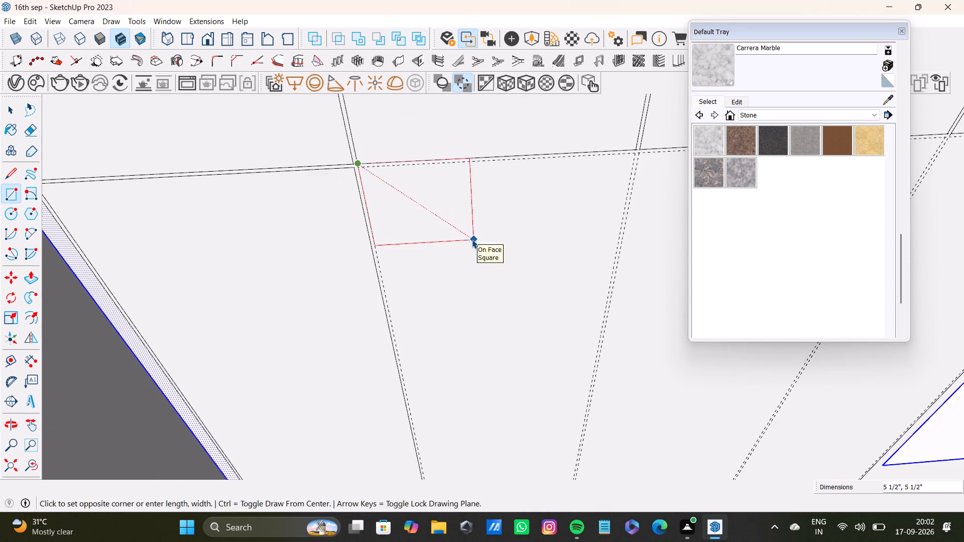
key("space")
key("r")
scroll(361, 199, "up", 3)
left_click(359, 156)
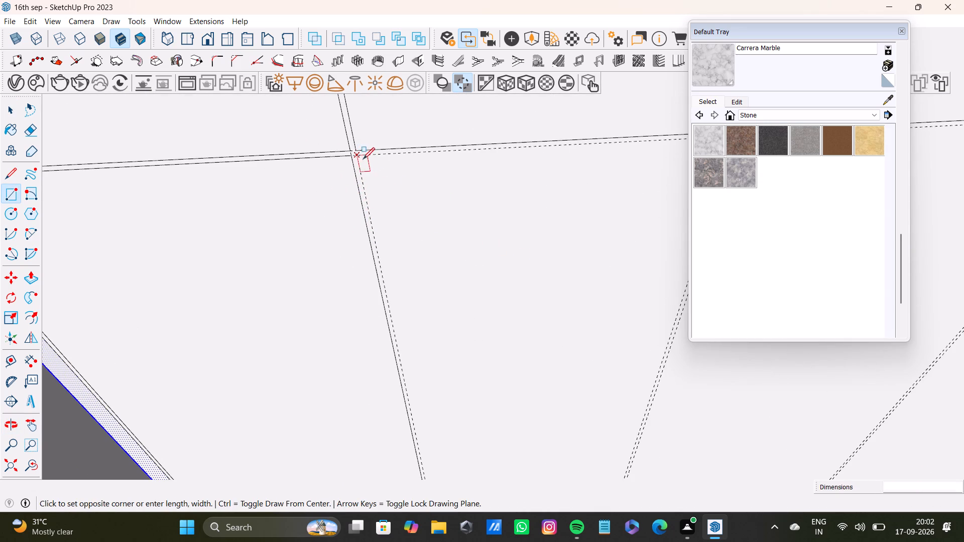
scroll(538, 327, "down", 6)
middle_click_drag(570, 386, 507, 197, "shift")
scroll(530, 351, "down", 3)
middle_click_drag(525, 402, 506, 394)
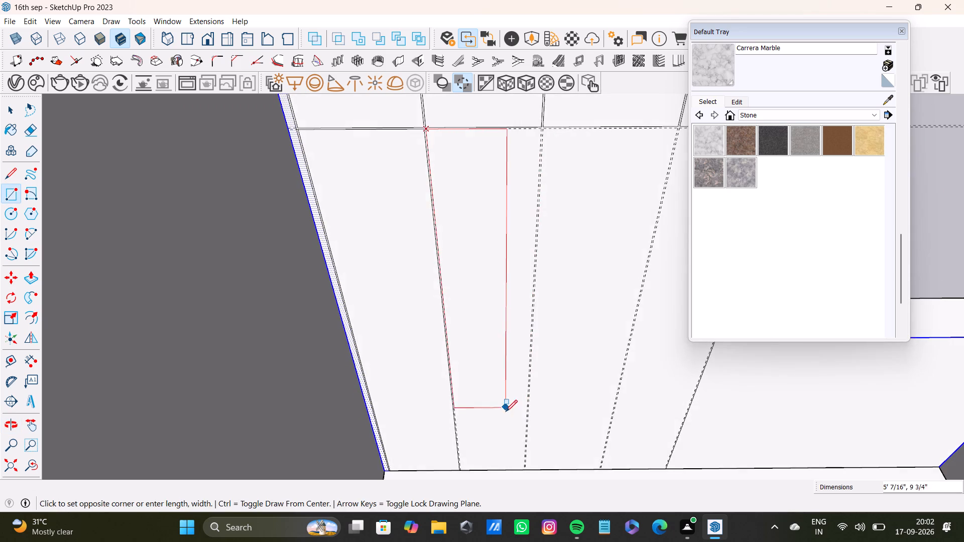
scroll(507, 438, "down", 1, "shift")
middle_click_drag(508, 438, 507, 365, "shift")
scroll(507, 397, "up", 13)
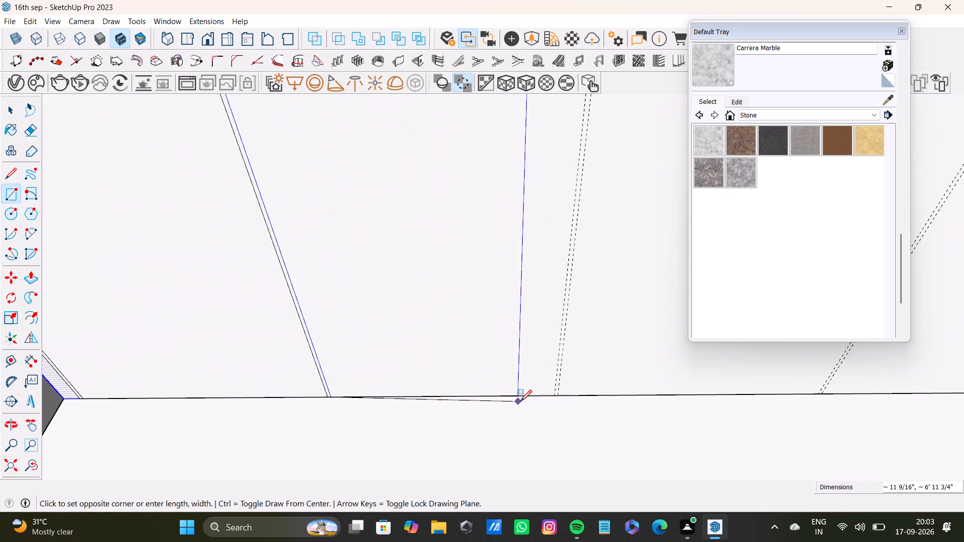
left_click(556, 393)
Draw the third lower panel rectangle between the second and third guide pairs, about 6' 11 3/4" from the horizontal guide to the floor line.
scroll(460, 299, "down", 4)
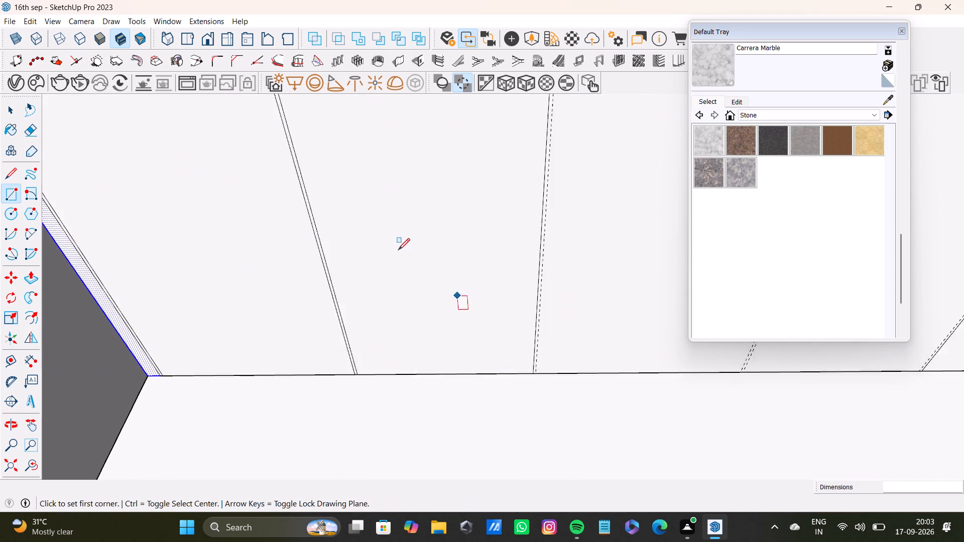
scroll(398, 250, "down", 14)
middle_click_drag(410, 216, 399, 412, "shift")
scroll(395, 234, "up", 8)
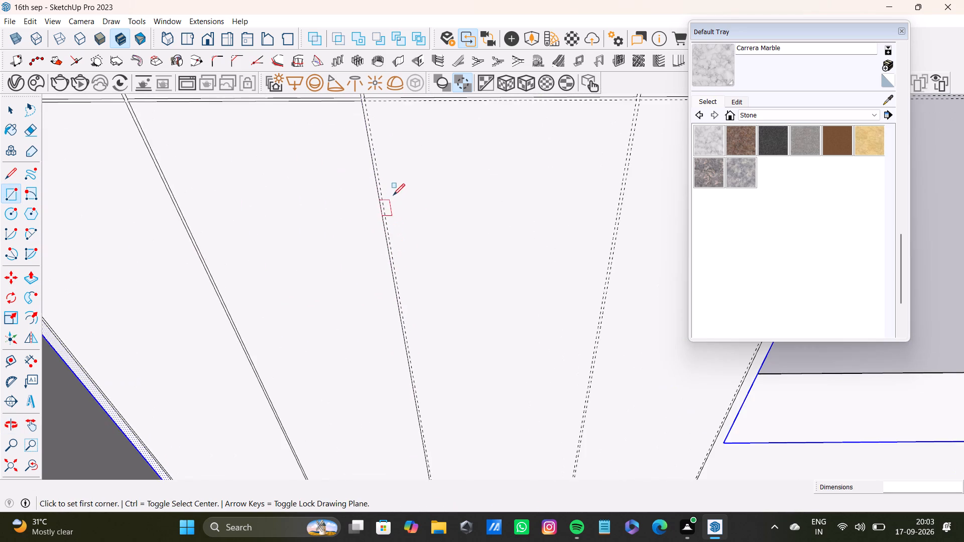
middle_click_drag(396, 189, 405, 329, "shift")
scroll(383, 265, "up", 10)
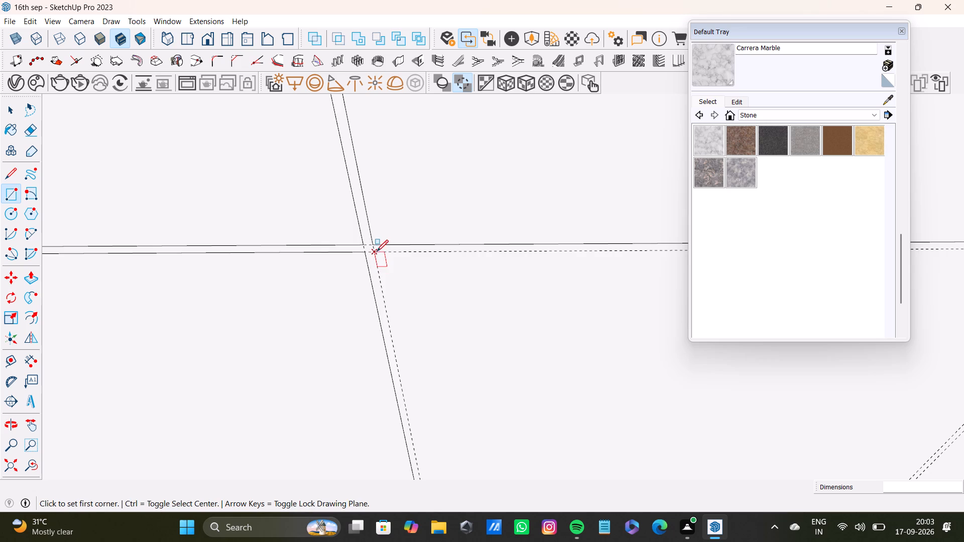
left_click(377, 251)
scroll(575, 350, "down", 8)
middle_click_drag(601, 399, 506, 251, "shift")
scroll(533, 345, "down", 5)
middle_click_drag(536, 424, 505, 258)
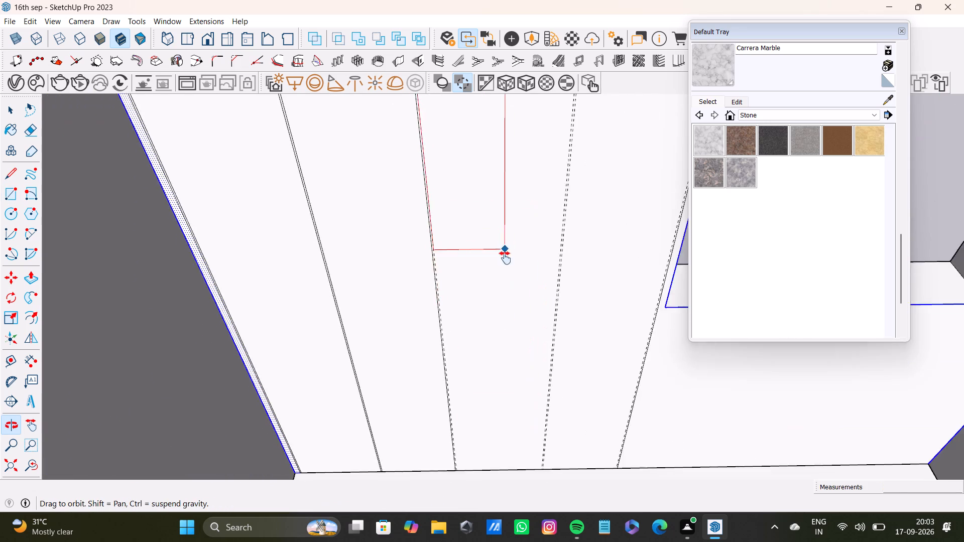
middle_click_drag(505, 258, 511, 354)
scroll(511, 462, "up", 2)
middle_click_drag(512, 457, 479, 225, "shift")
scroll(505, 392, "up", 9)
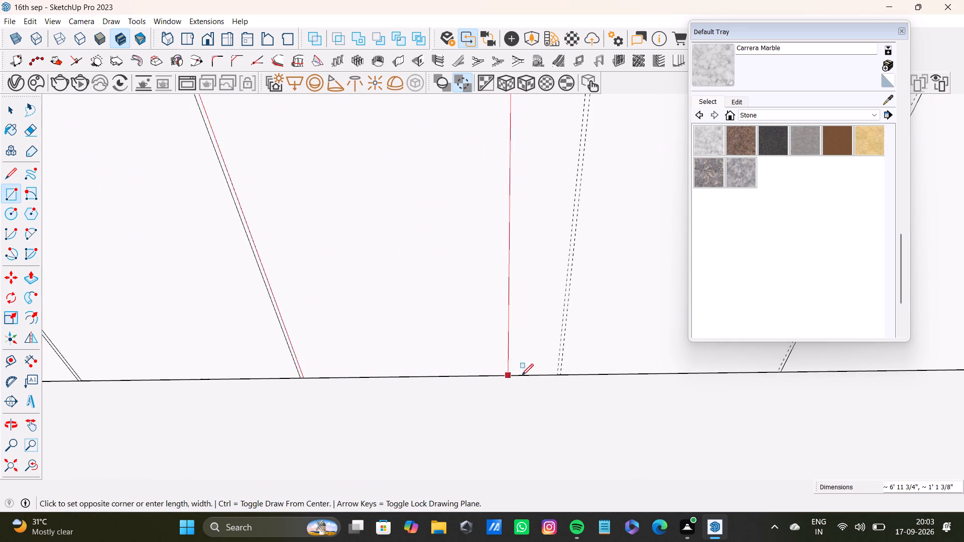
scroll(522, 375, "up", 3)
left_click(570, 374)
Draw the fourth lower panel rectangle, about 6' 11 3/4" by 1' 2", between the third guide pair and the guide near the window.
scroll(484, 319, "down", 6)
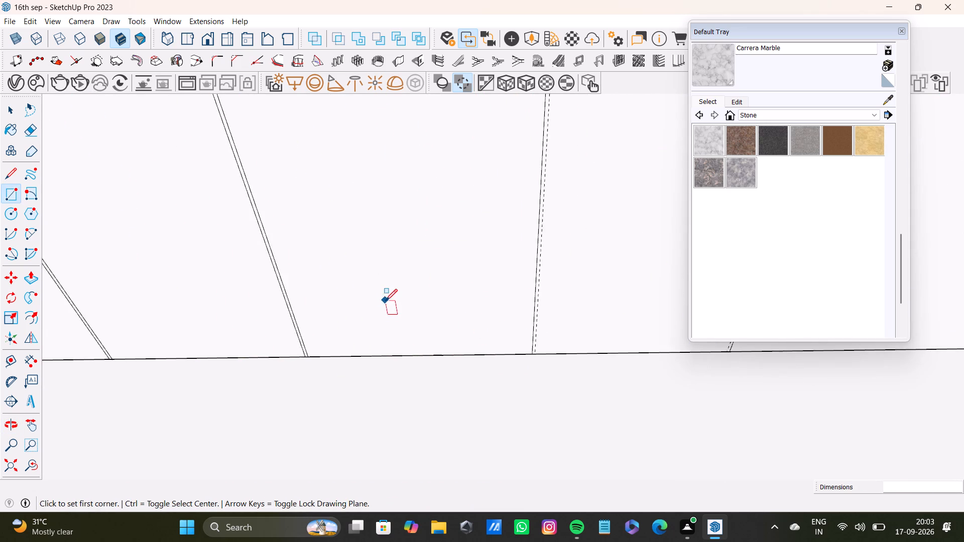
scroll(386, 301, "down", 7)
middle_click_drag(389, 269, 399, 505, "shift")
scroll(384, 389, "down", 10)
middle_click_drag(378, 346, 382, 406, "shift")
scroll(375, 337, "up", 2)
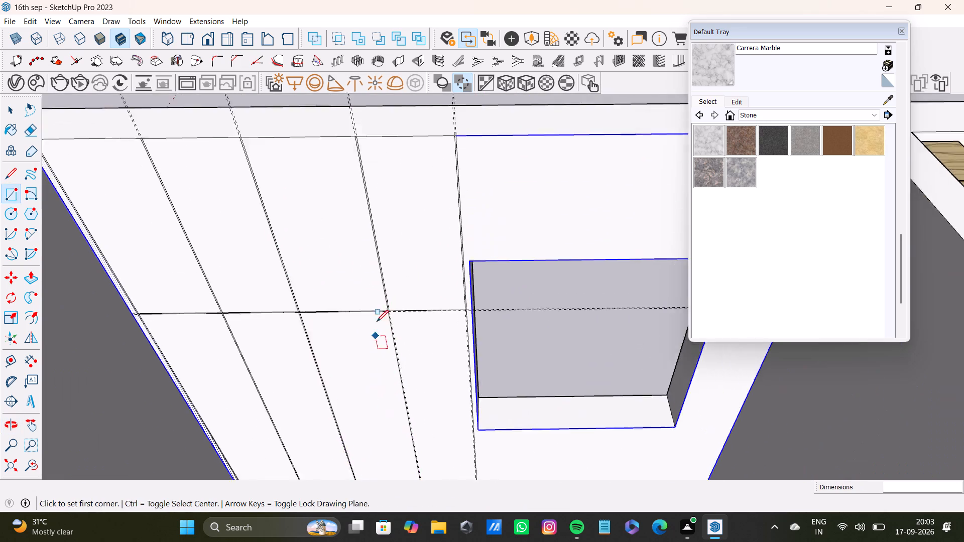
scroll(377, 322, "up", 11)
left_click(395, 286)
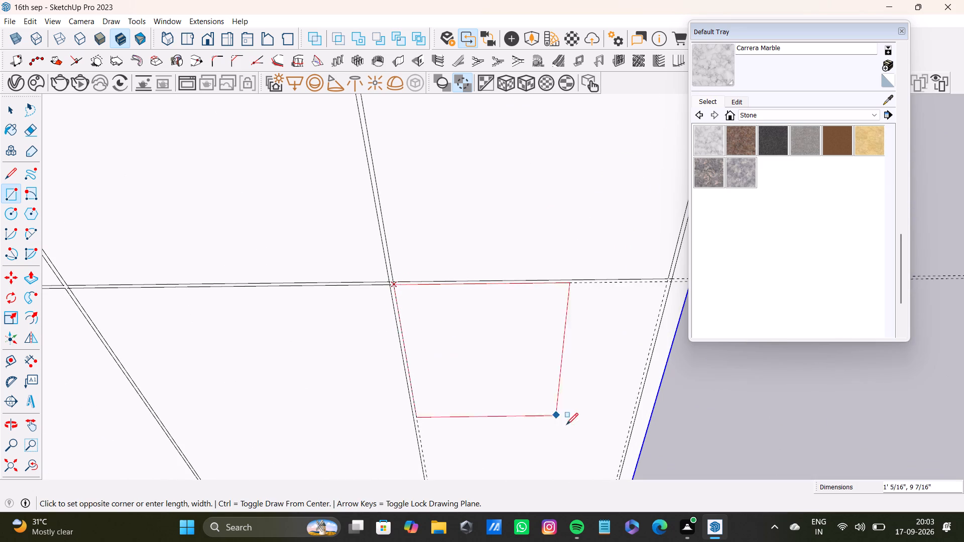
scroll(576, 447, "down", 7)
middle_click_drag(583, 454, 562, 340, "shift")
scroll(570, 417, "down", 3)
middle_click_drag(555, 449, 533, 328, "shift")
scroll(528, 415, "up", 3)
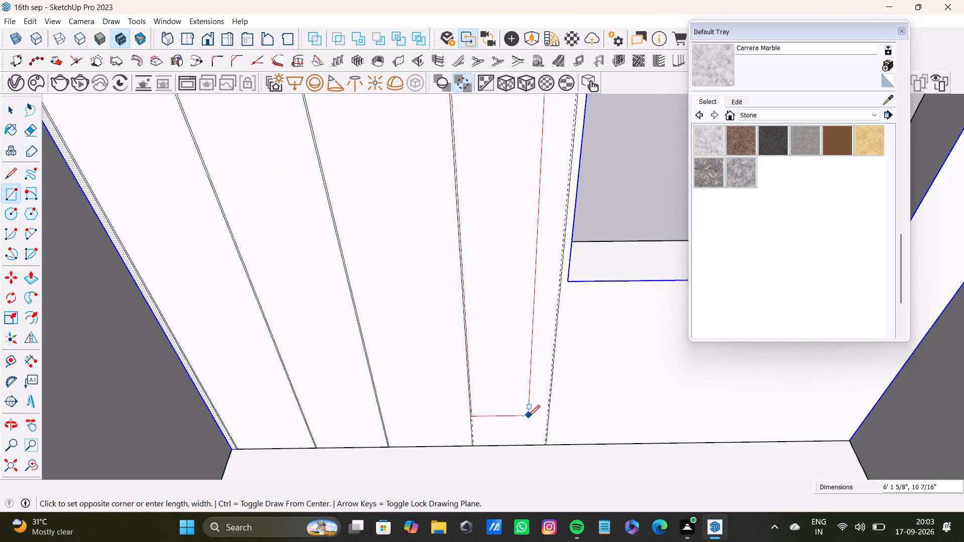
middle_click_drag(529, 417, 520, 327, "shift")
scroll(518, 330, "up", 11)
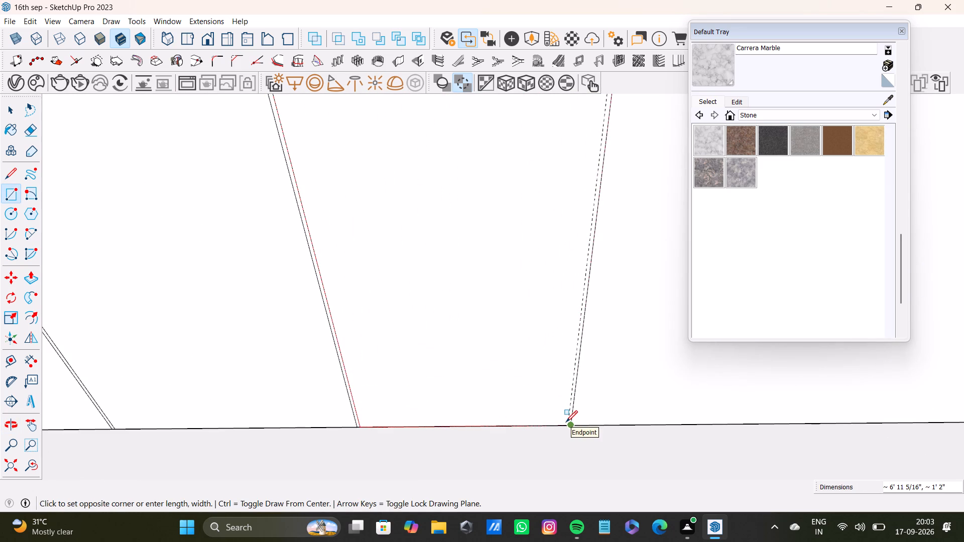
scroll(567, 419, "up", 6)
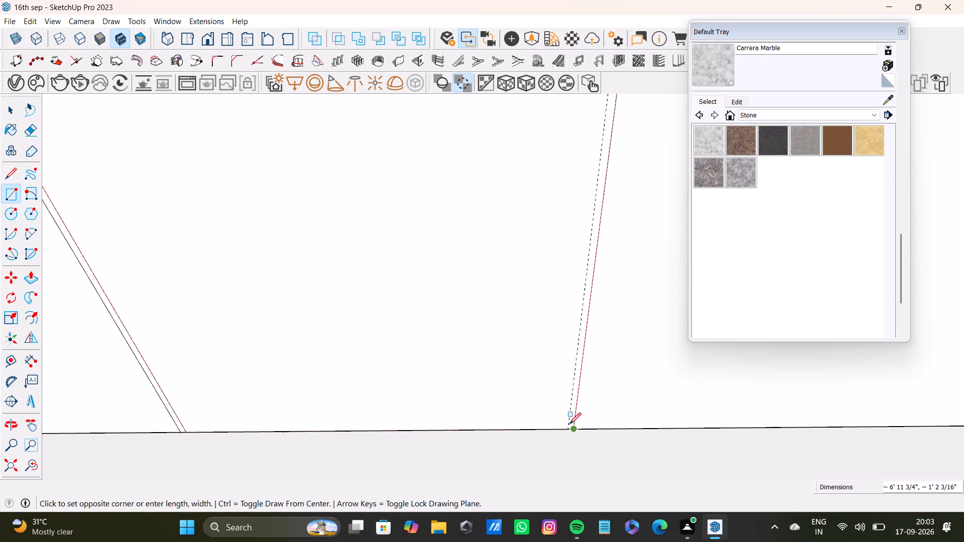
left_click(566, 426)
Extrude the first upper panel, at the corner by the side wall, about 7 3/16" out into the room.
scroll(410, 368, "down", 10)
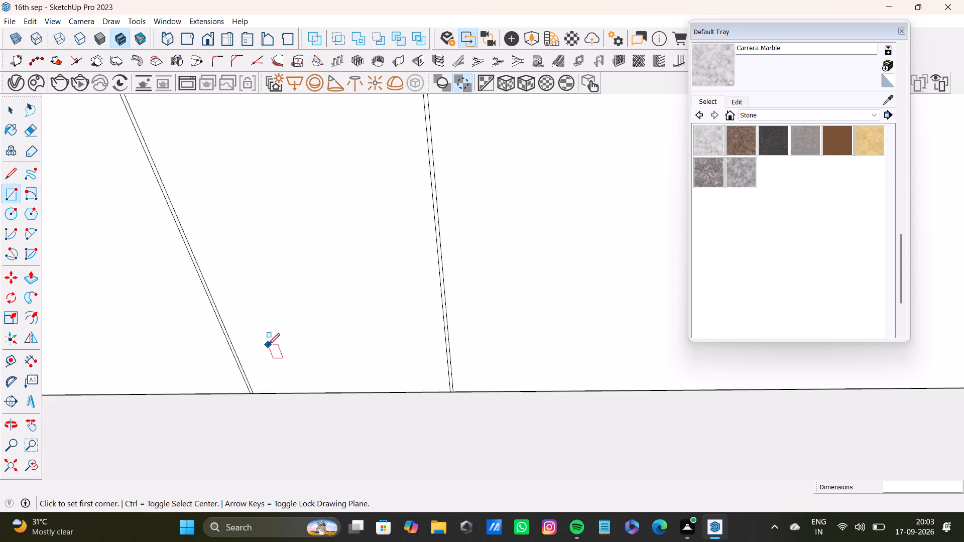
scroll(268, 345, "down", 8)
middle_click_drag(267, 346, 518, 483, "shift")
scroll(424, 349, "down", 9)
middle_click_drag(386, 316, 463, 429, "shift")
scroll(411, 356, "down", 4)
scroll(347, 277, "up", 11)
middle_click_drag(483, 312, 481, 346)
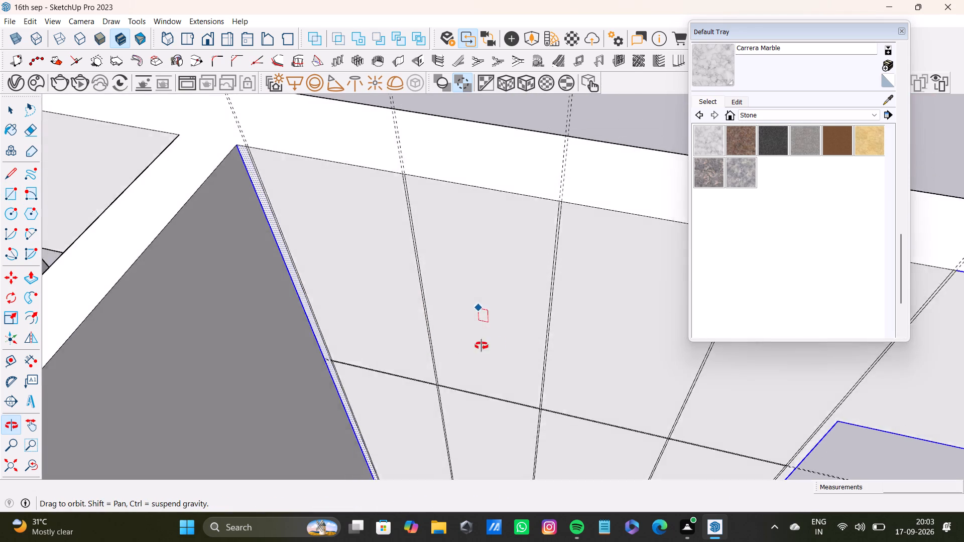
middle_click_drag(481, 346, 453, 362)
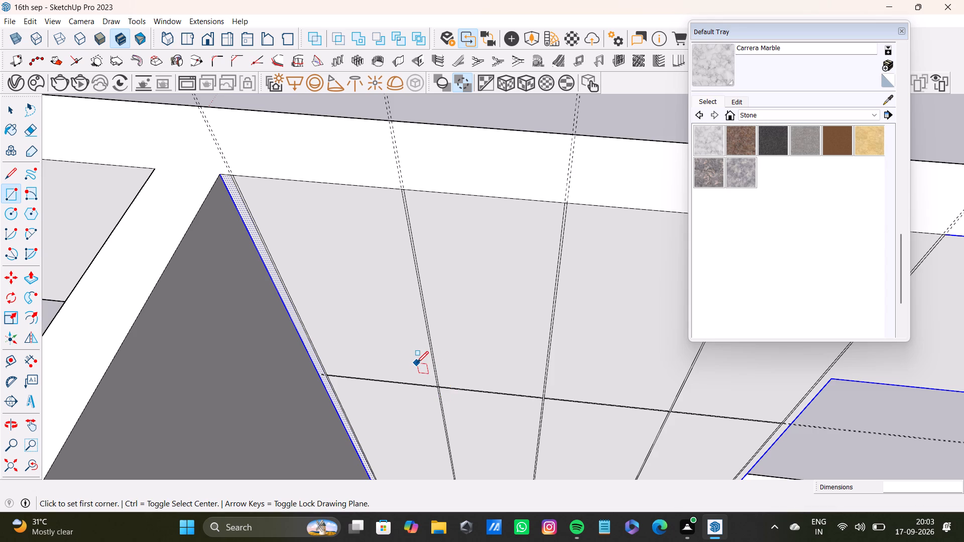
key("space")
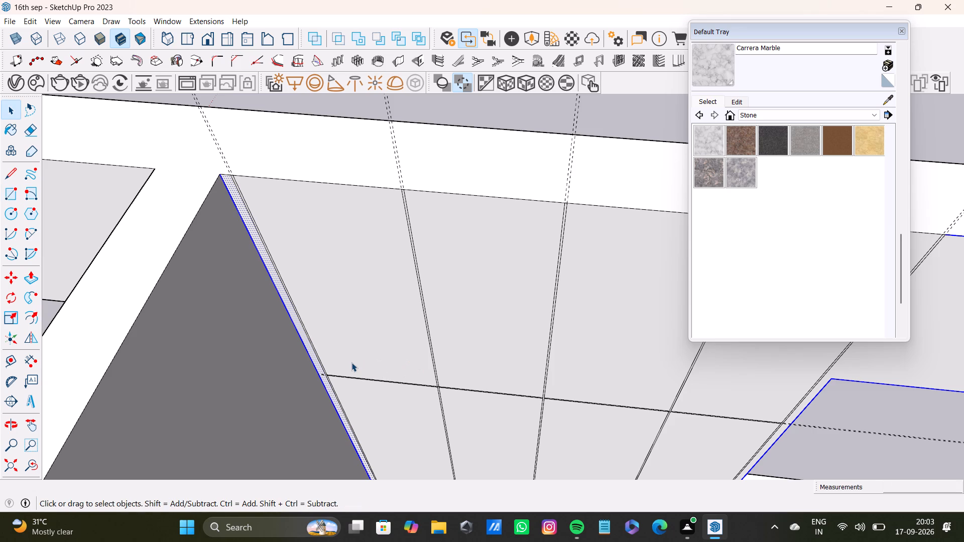
left_click(380, 324)
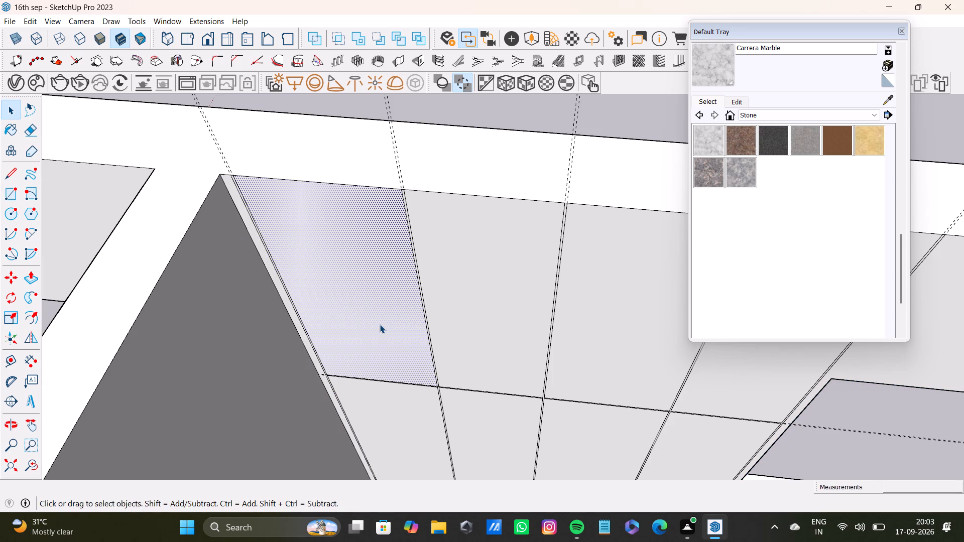
key("p")
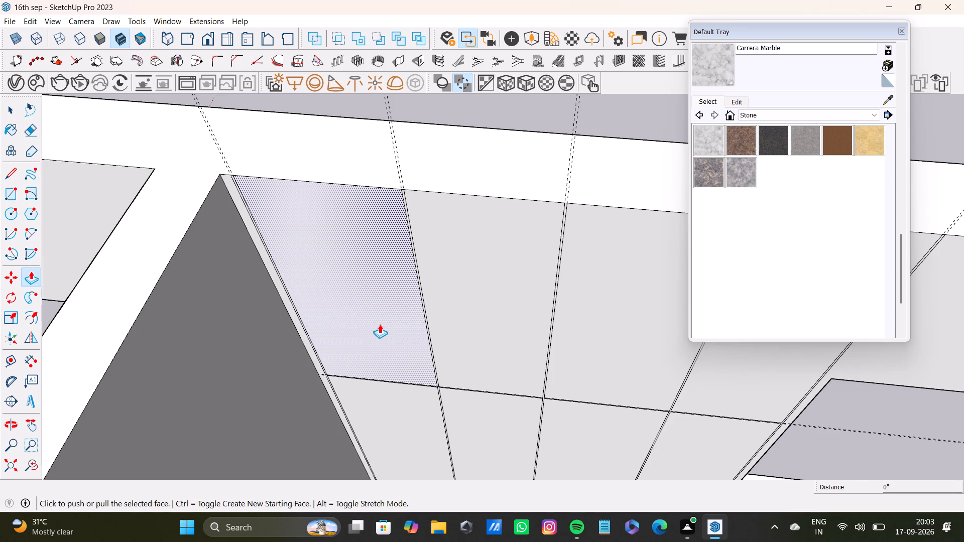
left_click_drag(380, 324, 299, 351)
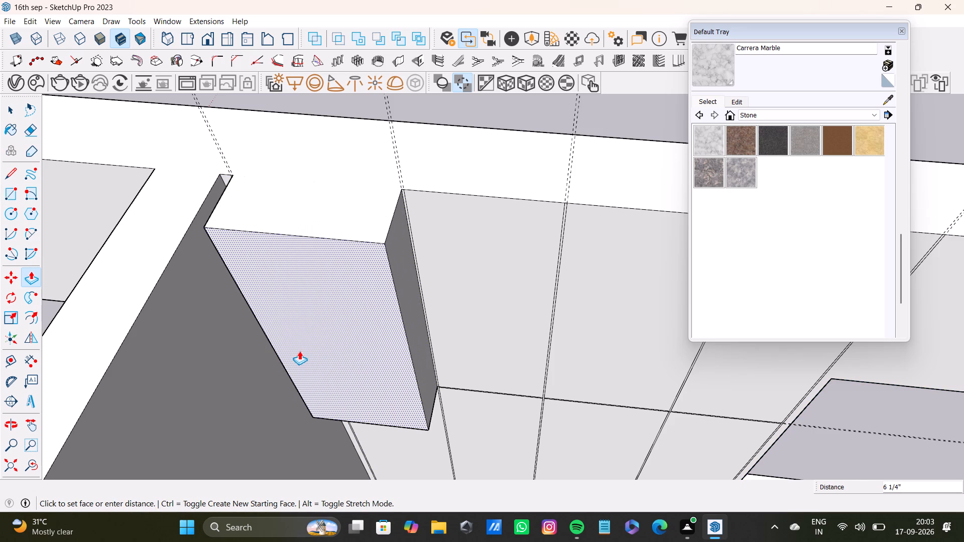
left_click_drag(299, 351, 278, 352)
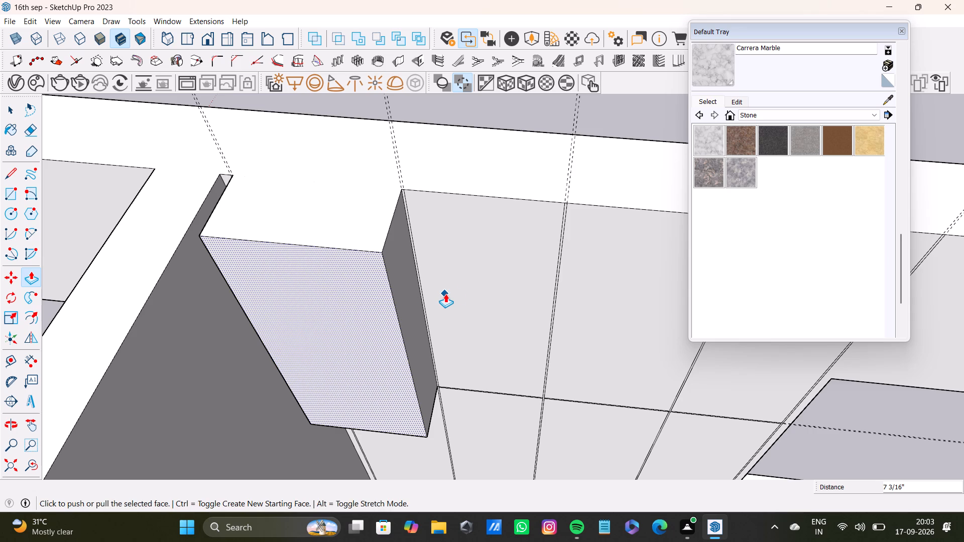
Extrude the second upper panel 7 3/16" so its front is flush with the first upper panel.
key("space")
left_click(474, 265)
key("p")
left_click_drag(467, 270, 375, 291)
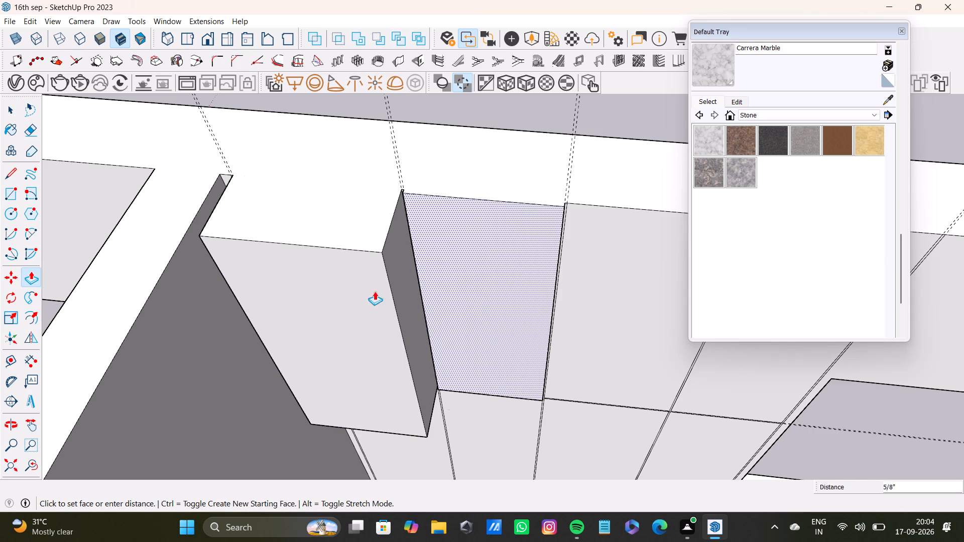
left_click_drag(375, 291, 330, 295)
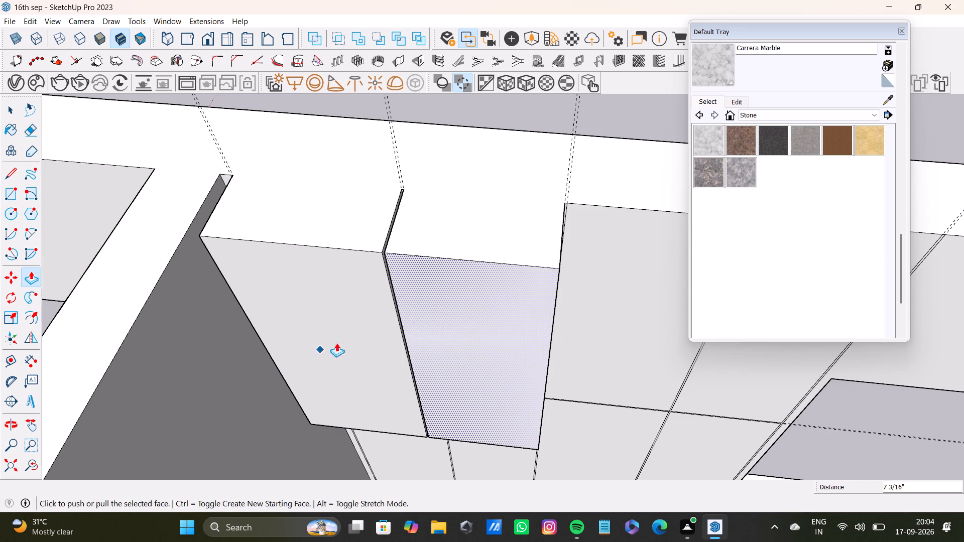
Extrude the third and fourth upper panels out flush with the front of the second upper panel.
scroll(458, 358, "down", 7)
middle_click_drag(464, 355, 370, 348, "shift")
scroll(405, 333, "up", 3)
key("space")
left_click(454, 326)
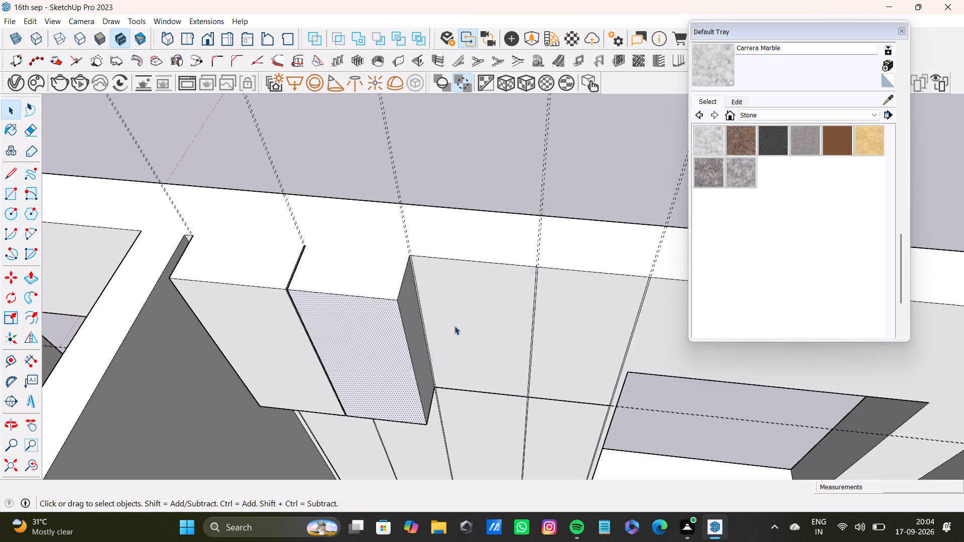
key("p")
left_click_drag(457, 324, 376, 340)
key("space")
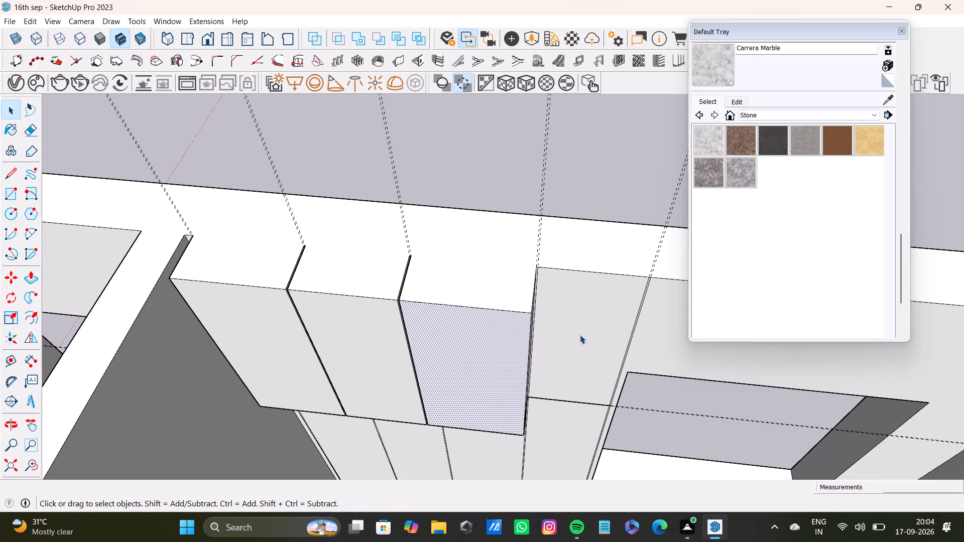
left_click(582, 334)
key("p")
left_click_drag(582, 334, 469, 351)
key("space")
Place a guide parallel to the upper panels' front top edge, running through the back top corner of the first upper panel.
scroll(381, 322, "down", 2)
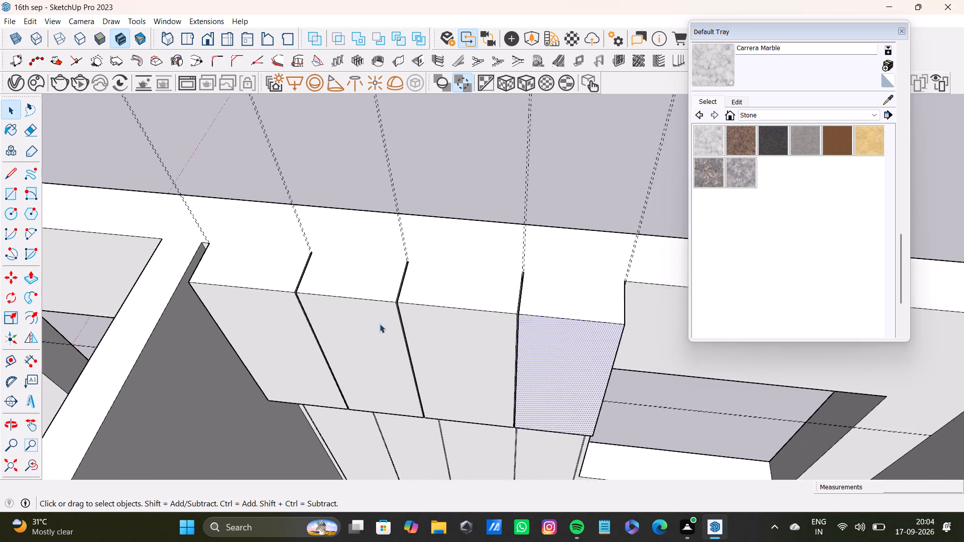
scroll(380, 324, "down", 2)
middle_click_drag(381, 326, 373, 380)
key("t")
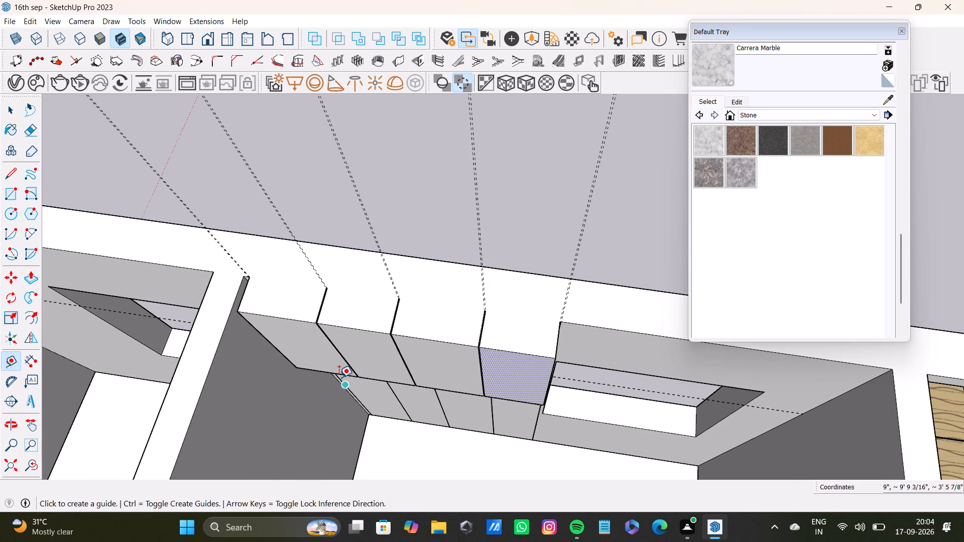
left_click(294, 323)
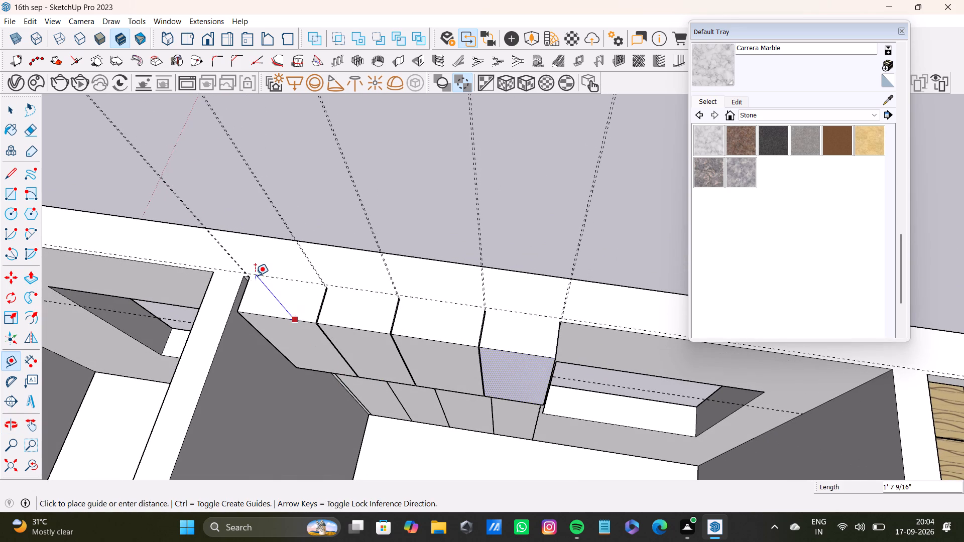
middle_click_drag(286, 300, 492, 268)
scroll(377, 427, "up", 6)
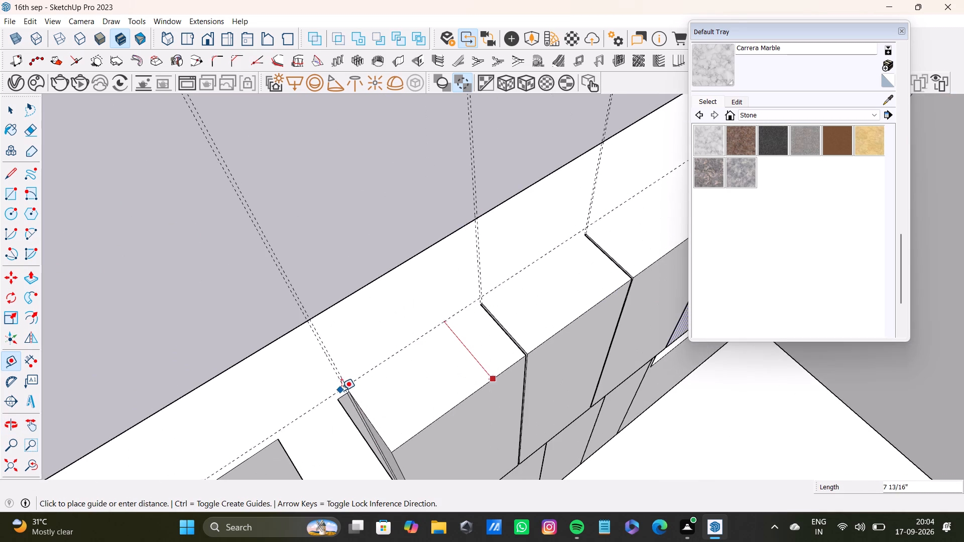
left_click(347, 390)
Draw a line about 4' 11 13/16" along the guide, from the first upper panel's back top corner to the fourth's.
scroll(412, 401, "down", 8)
middle_click_drag(622, 400, 516, 427)
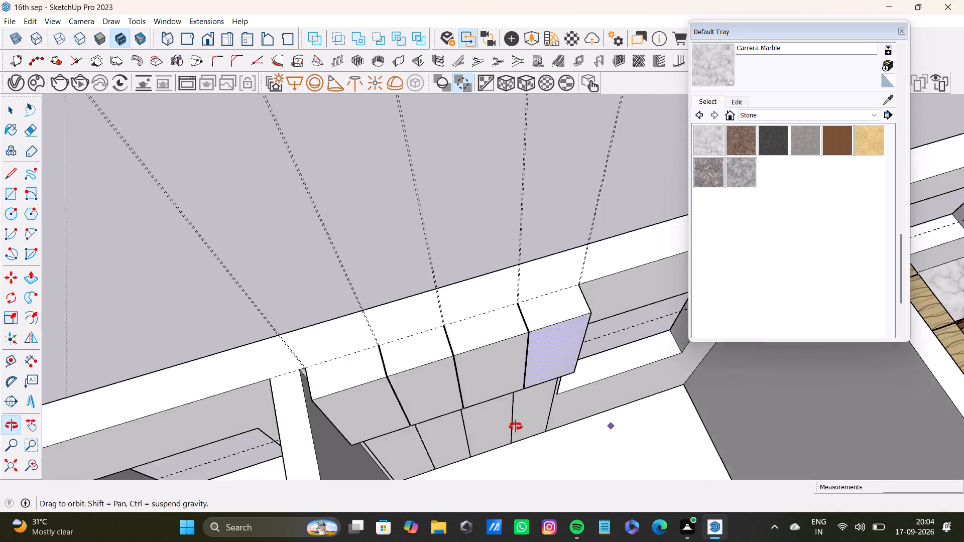
middle_click_drag(516, 427, 514, 428)
key("l")
scroll(285, 349, "up", 5)
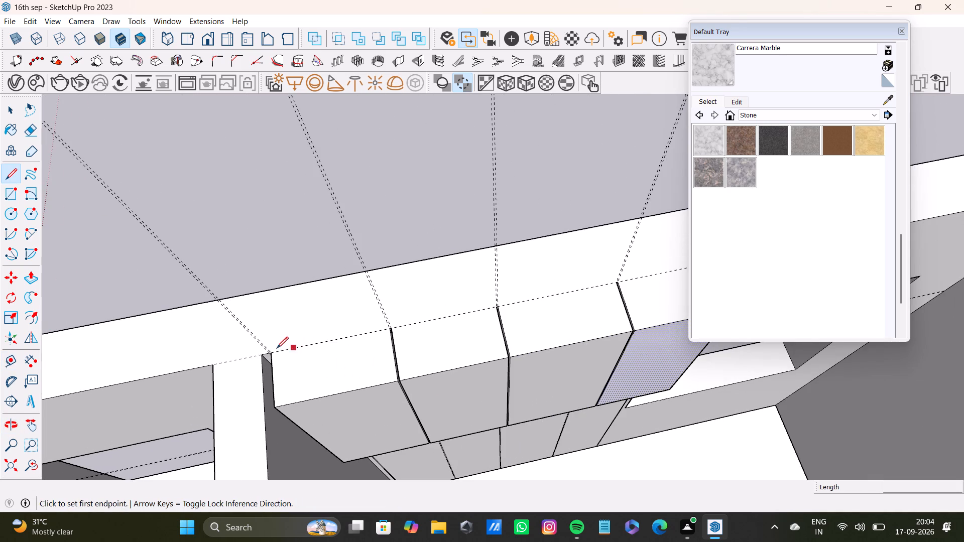
left_click(273, 349)
scroll(476, 346, "down", 2)
middle_click_drag(626, 320, 480, 349, "shift")
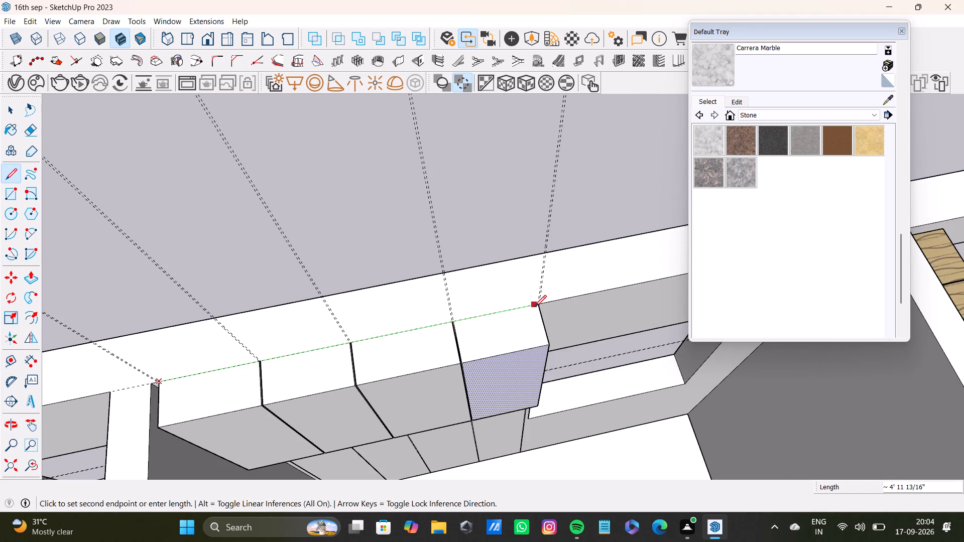
left_click(535, 307)
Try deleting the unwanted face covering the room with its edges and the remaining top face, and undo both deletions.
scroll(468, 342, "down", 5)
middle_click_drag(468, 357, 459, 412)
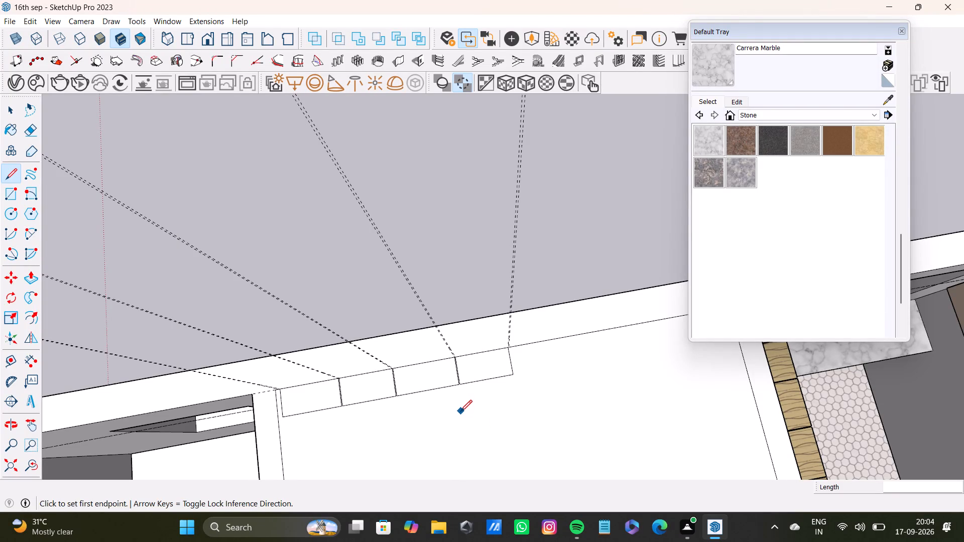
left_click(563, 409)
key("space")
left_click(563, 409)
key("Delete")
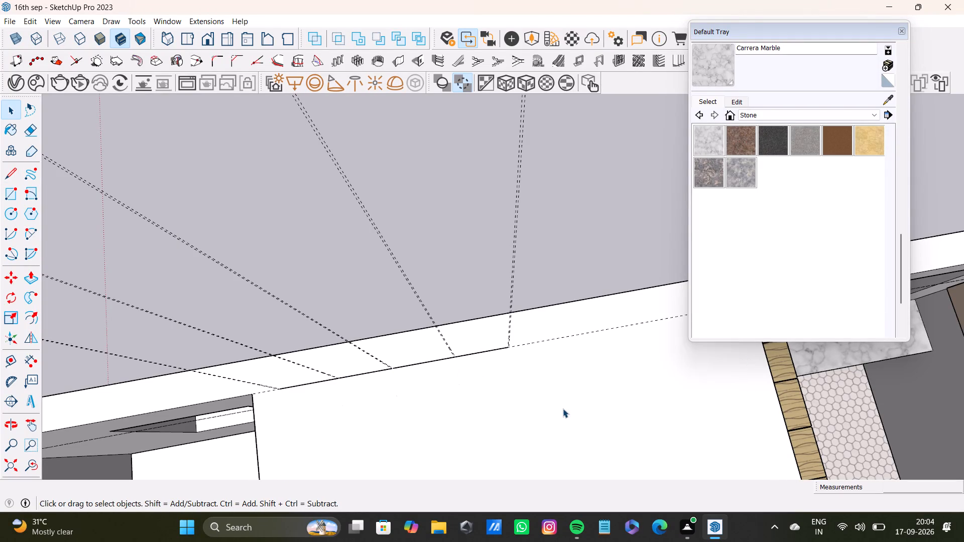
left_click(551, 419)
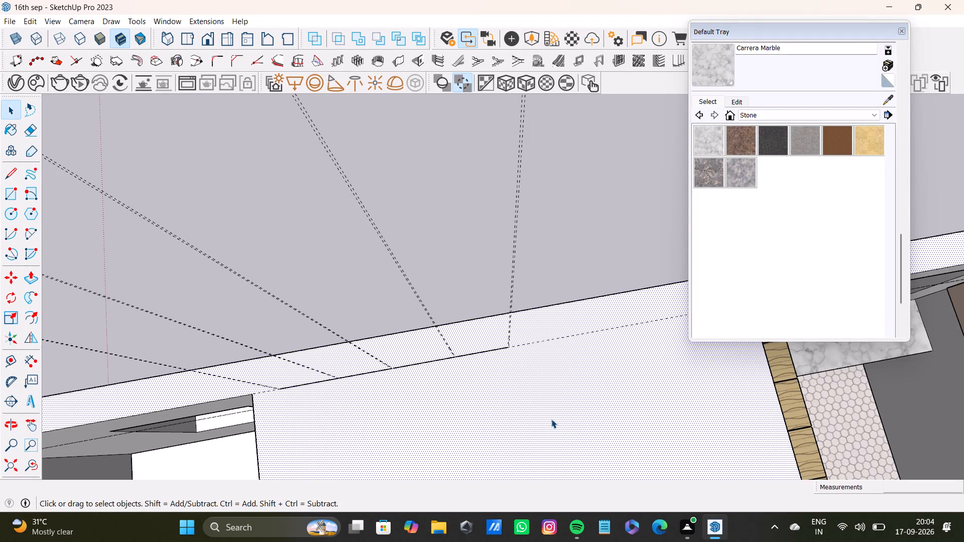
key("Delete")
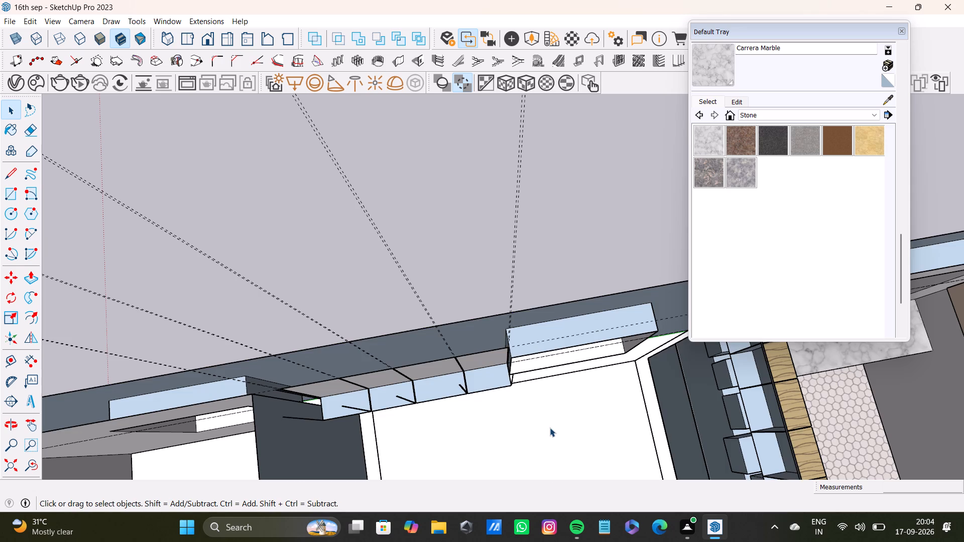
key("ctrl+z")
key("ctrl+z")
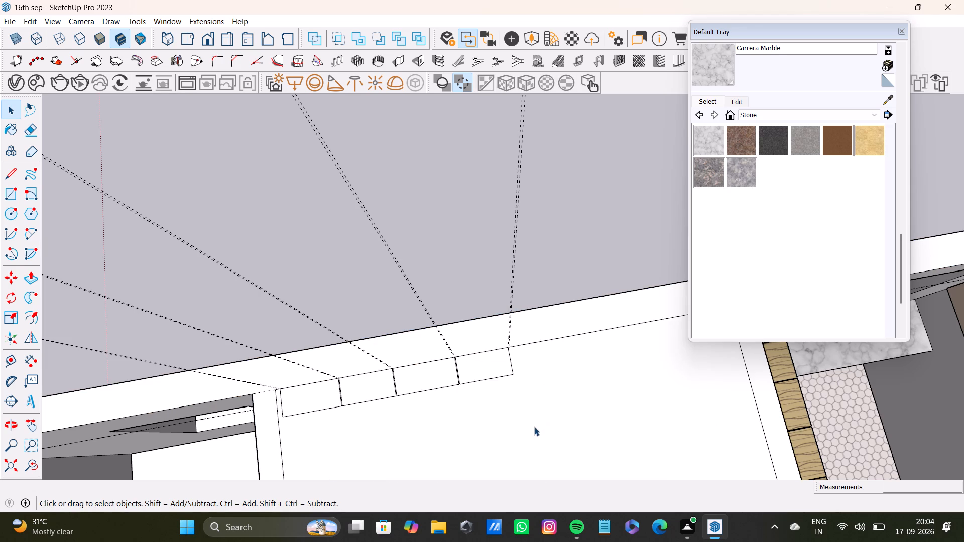
Delete only the unwanted face covering the room, keeping the tops of the upper panels and walls.
left_click(534, 427)
scroll(537, 426, "down", 4)
key("Delete")
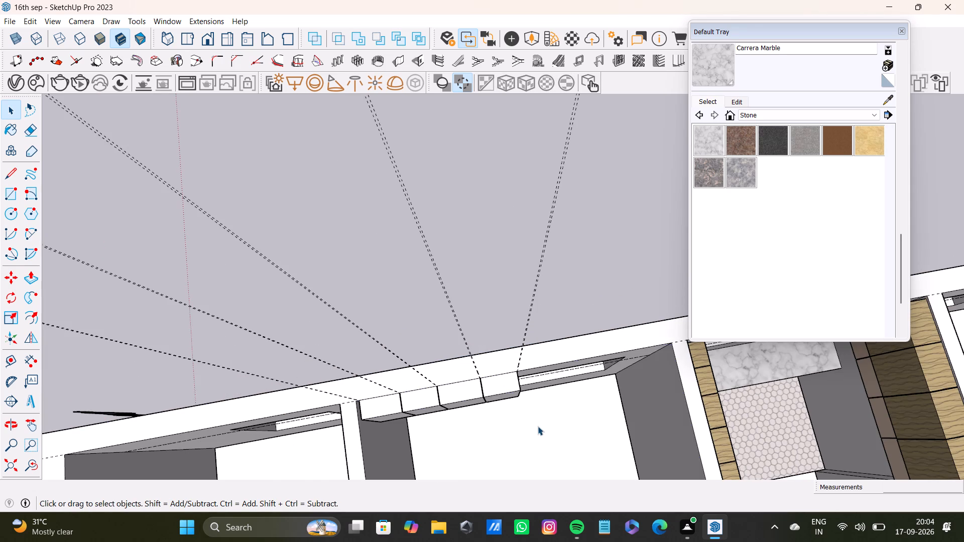
Extrude the first lower panel, beside the side wall, 7 3/16" so it is flush with the upper panel above.
scroll(538, 426, "down", 4)
middle_click_drag(556, 417, 459, 335)
scroll(465, 354, "up", 6)
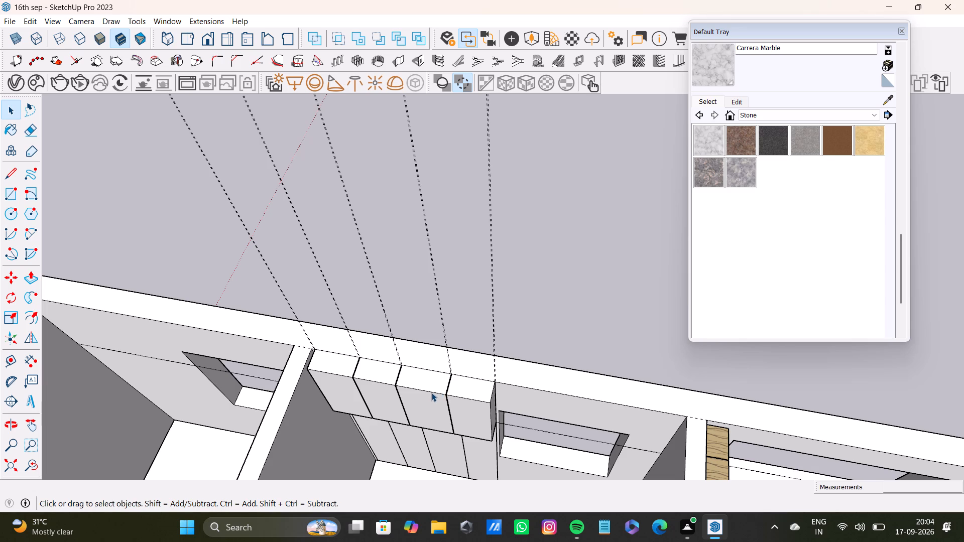
scroll(327, 435, "up", 7)
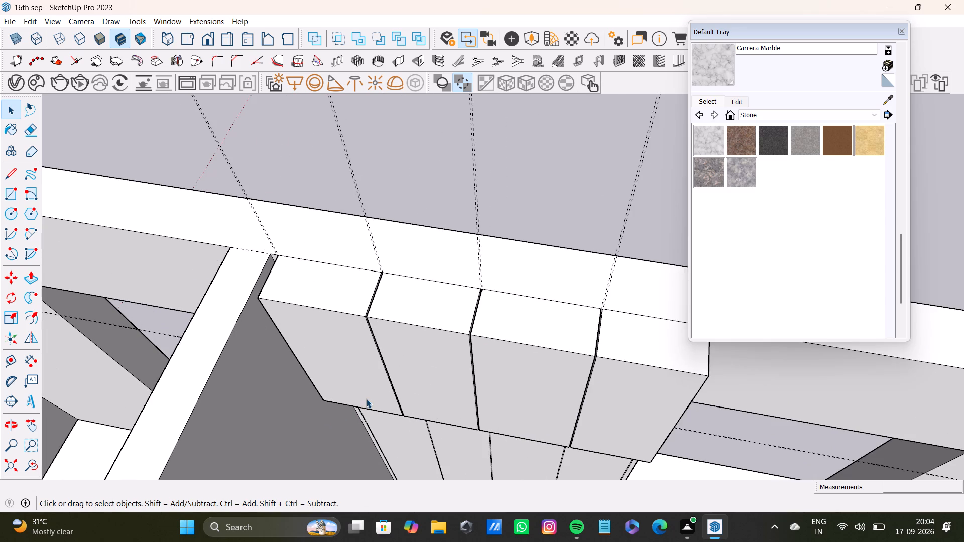
scroll(402, 419, "down", 3)
middle_click_drag(402, 419, 420, 303, "shift")
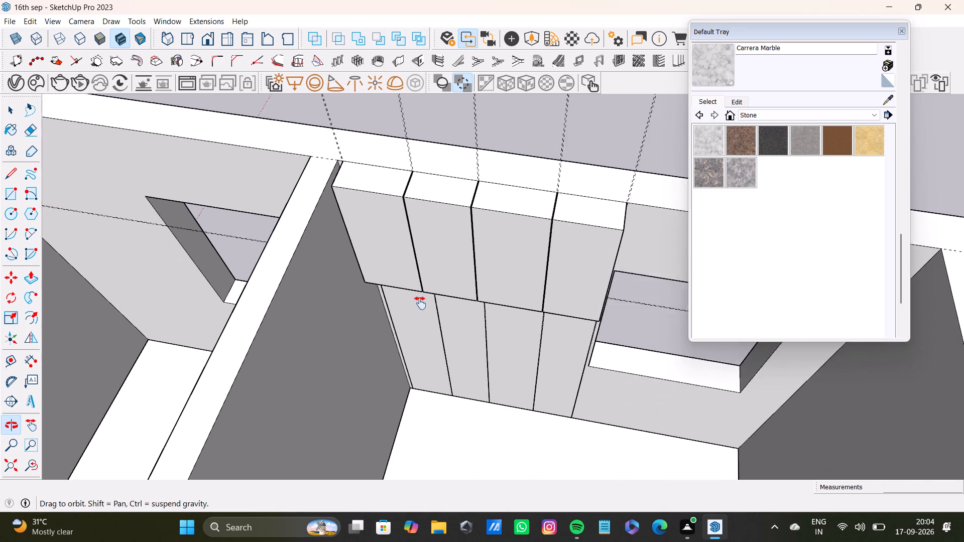
middle_click_drag(420, 303, 421, 283, "shift")
scroll(416, 286, "up", 7)
left_click(415, 263)
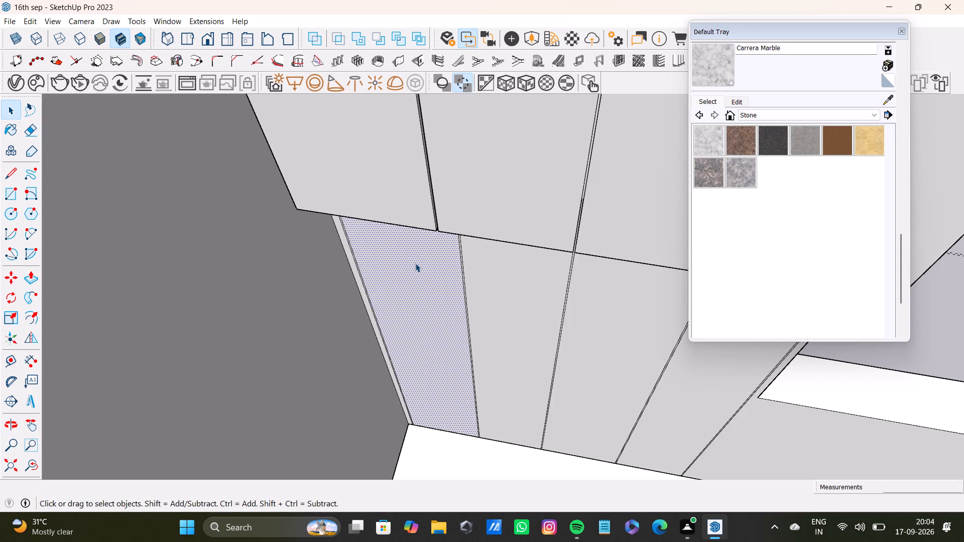
key("p")
left_click_drag(415, 263, 347, 213)
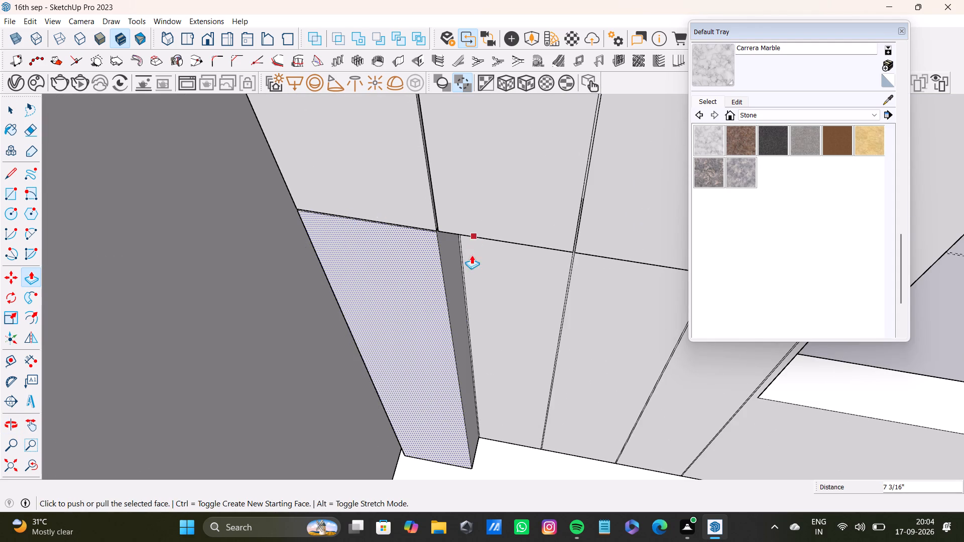
Extrude the second lower panel outward so its front is flush with the first lower panel.
key("space")
left_click(477, 267)
key("p")
left_click_drag(477, 268, 446, 260)
scroll(447, 278, "up", 6)
middle_click_drag(468, 311, 514, 311)
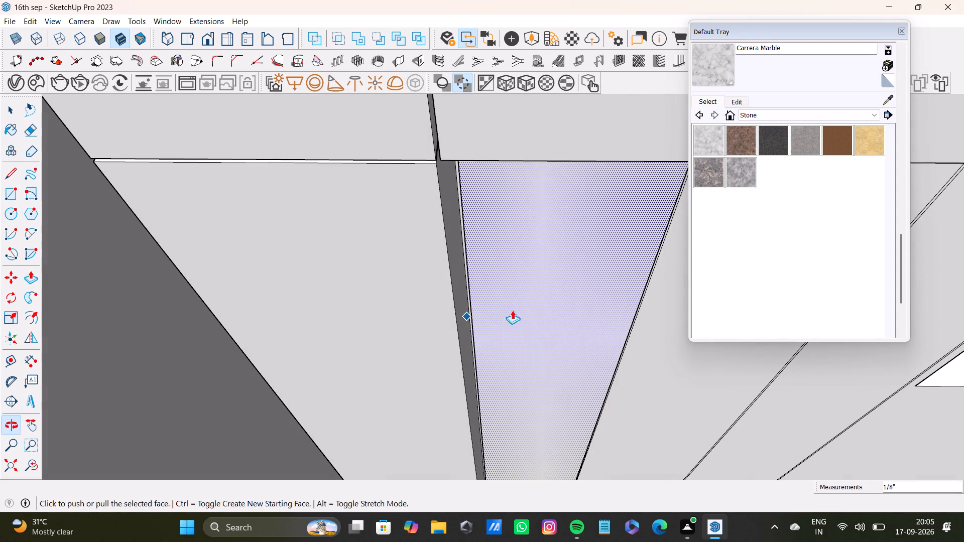
left_click_drag(505, 309, 468, 353)
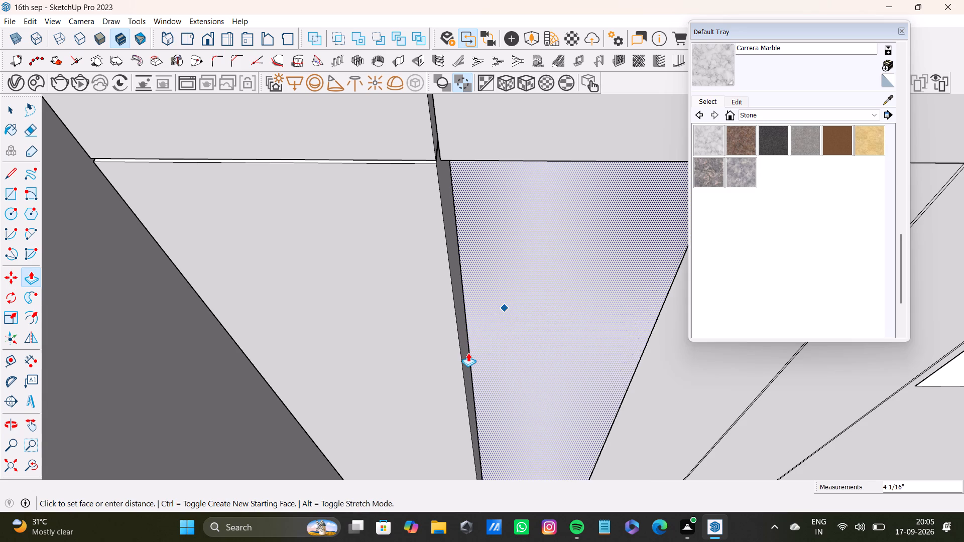
left_click_drag(468, 353, 468, 359)
scroll(499, 343, "down", 3)
middle_click_drag(503, 341, 295, 314)
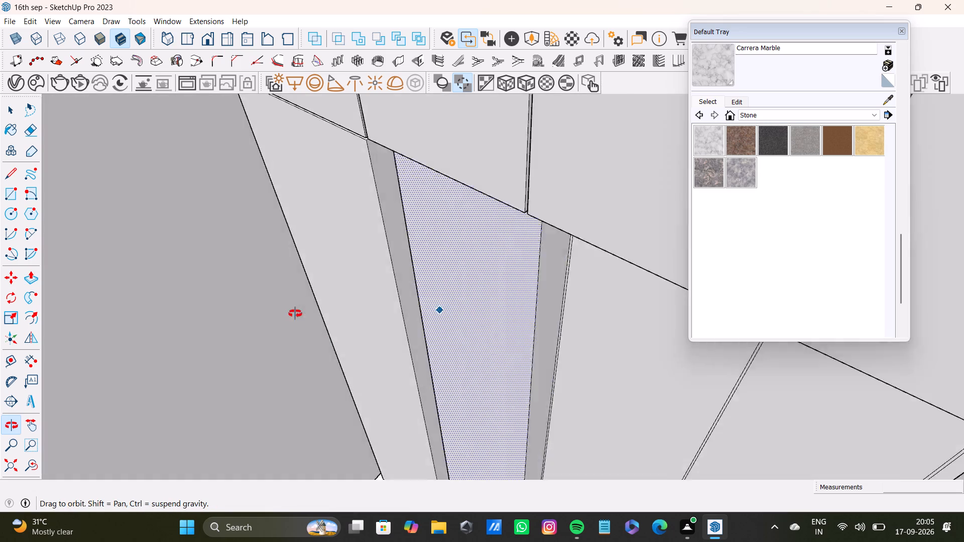
middle_click_drag(295, 314, 286, 339)
left_click_drag(420, 297, 402, 304)
scroll(377, 324, "down", 5)
middle_click_drag(375, 343, 635, 363)
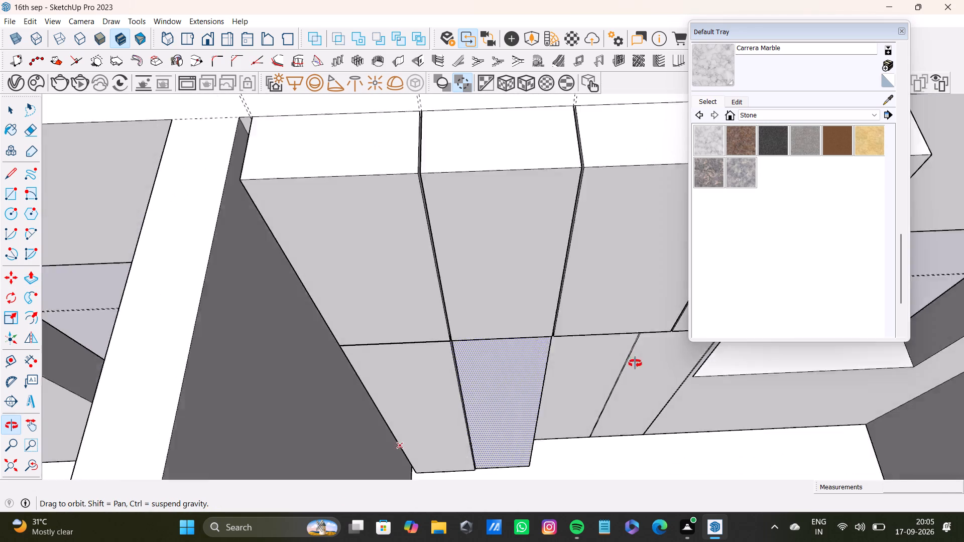
middle_click_drag(635, 363, 532, 244)
Extrude the third lower panel 7 3/16" so its front is flush with the second lower panel.
key("space")
left_click(552, 284)
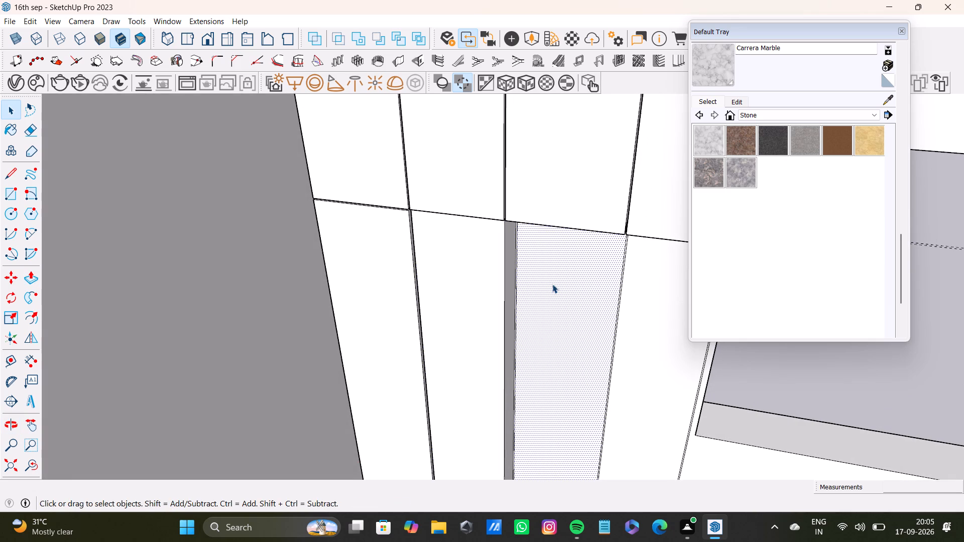
key("p")
left_click_drag(552, 284, 377, 243)
scroll(618, 312, "down", 4)
middle_click_drag(516, 299, 493, 307, "shift")
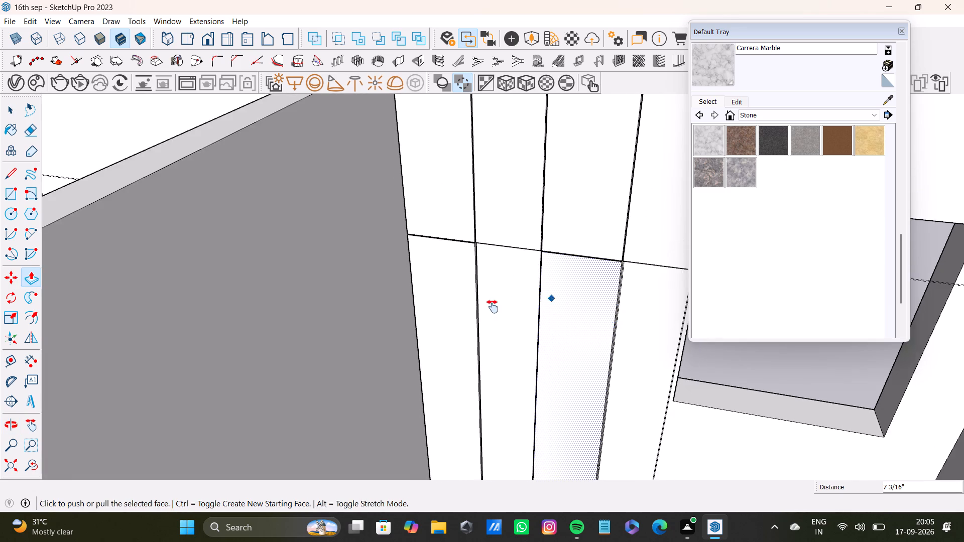
middle_click_drag(493, 307, 487, 373, "shift")
Extrude the fourth lower panel, nearest the window, out flush with the third lower panel.
key("space")
left_click(621, 354)
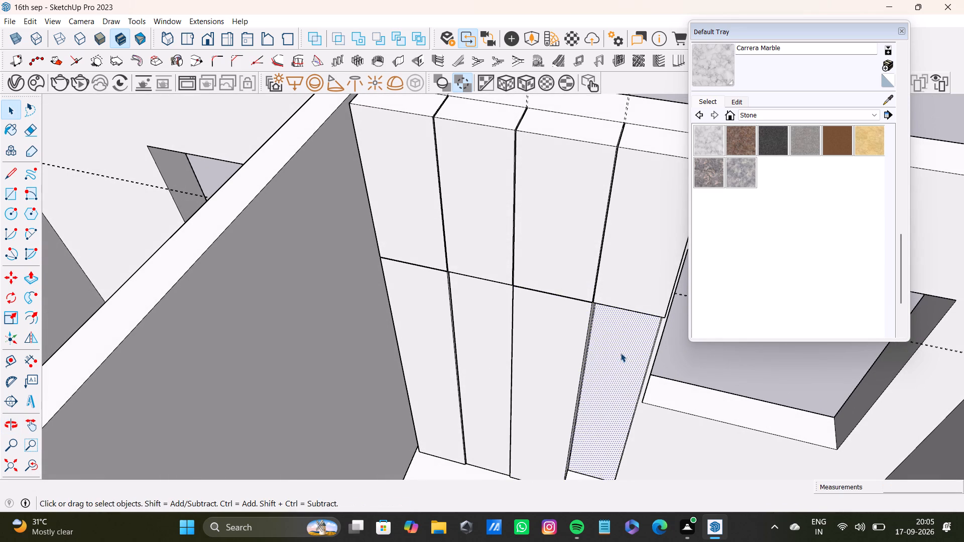
key("p")
left_click_drag(621, 353, 468, 324)
key("space")
Extrude the first and second upper panels a further 6 3/4" out into the room, with their fronts flush.
scroll(499, 326, "down", 5)
middle_click_drag(505, 353, 635, 441)
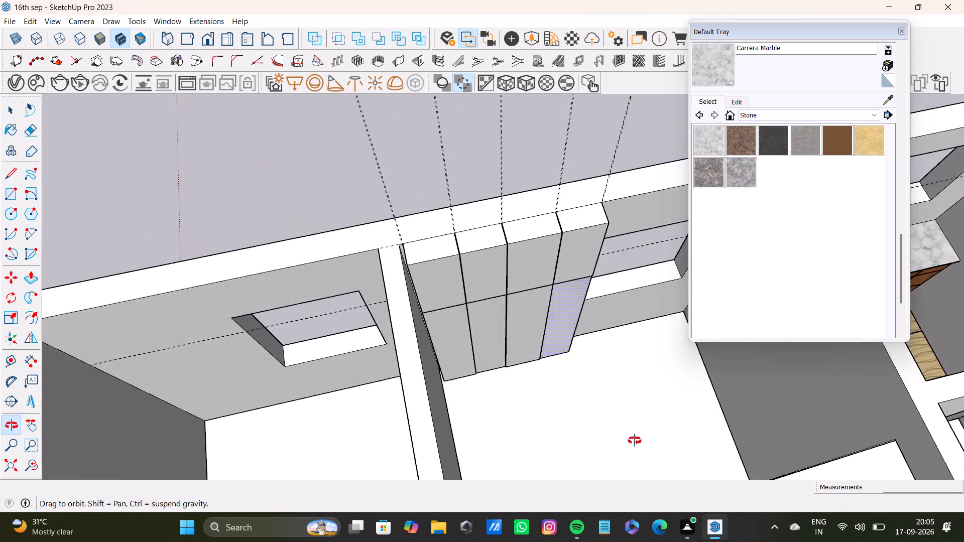
middle_click_drag(635, 441, 286, 331)
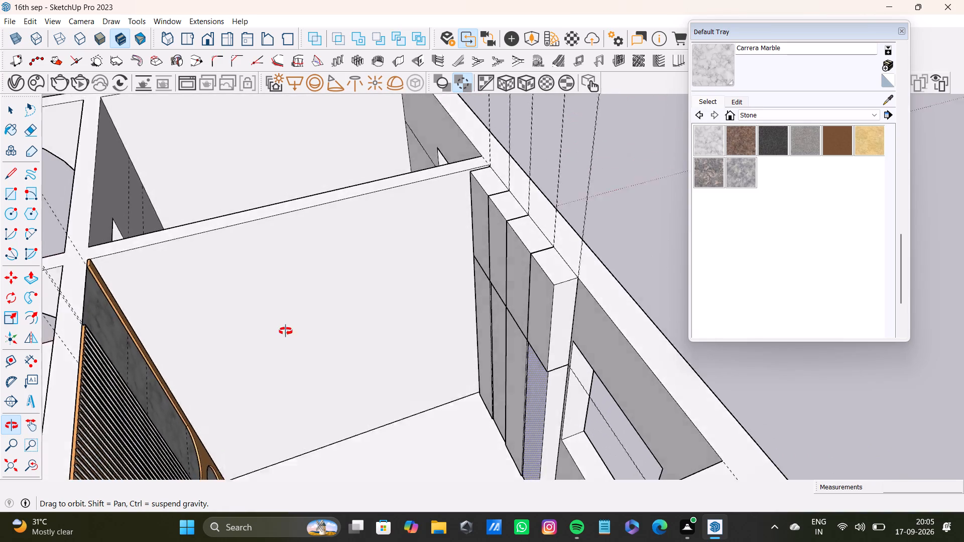
middle_click_drag(286, 331, 500, 307)
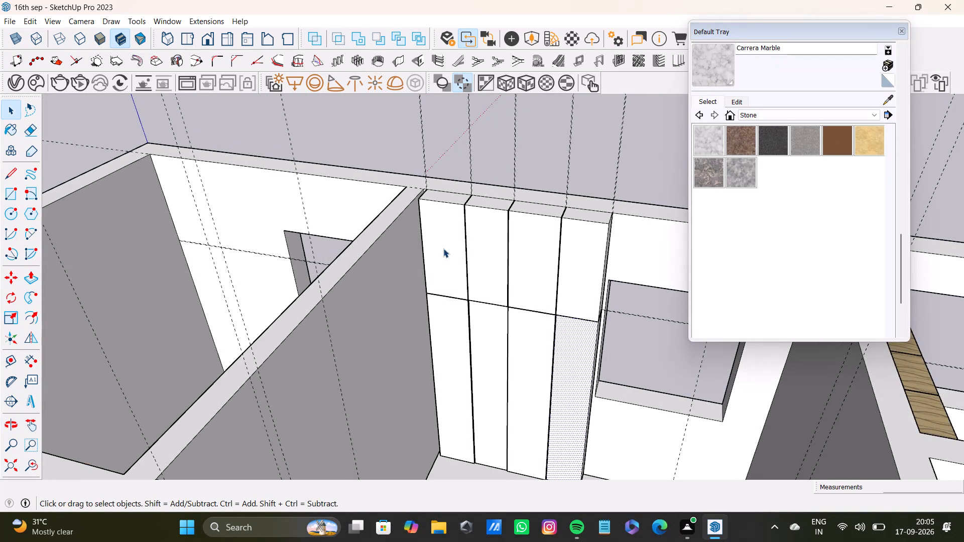
left_click(443, 248)
key("p")
left_click_drag(443, 248, 431, 255)
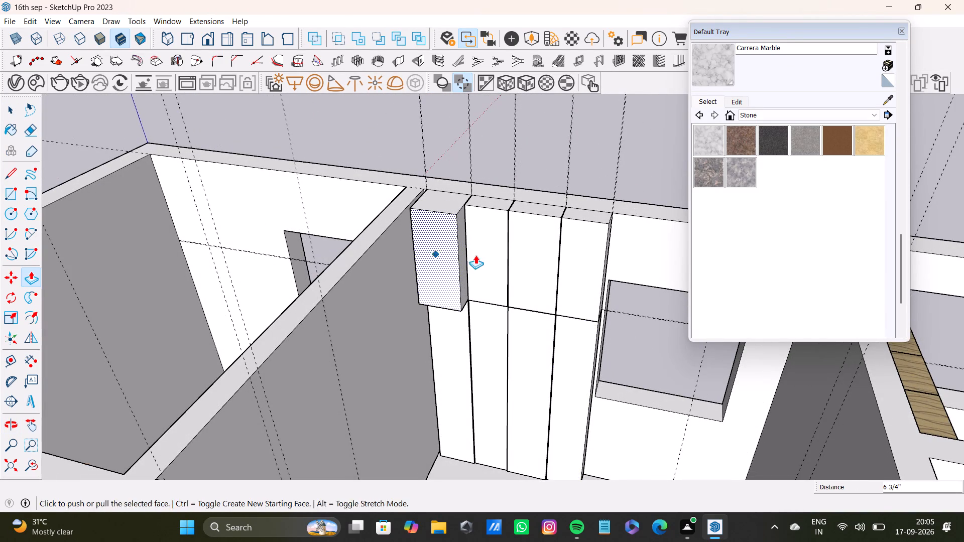
key("space")
left_click(479, 255)
key("p")
left_click_drag(479, 255, 434, 253)
key("space")
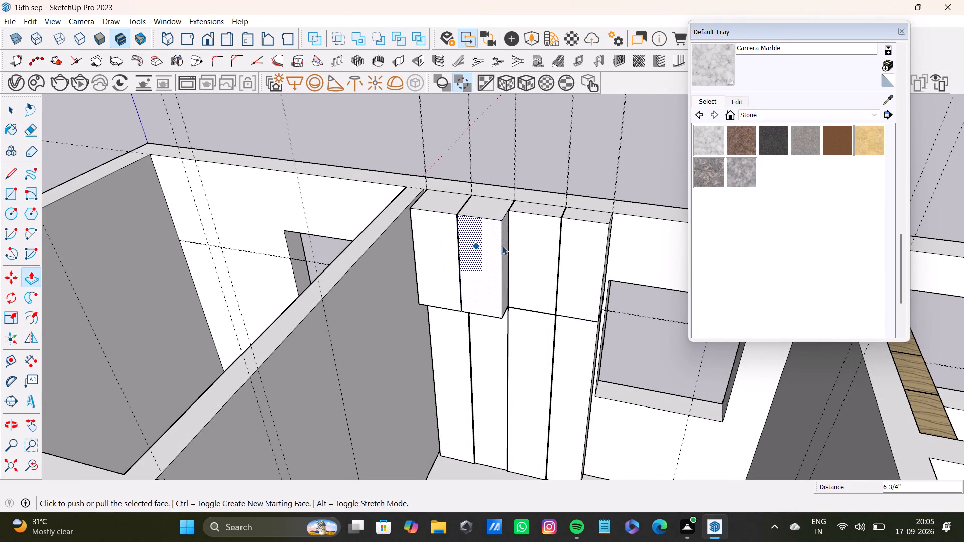
Extrude the third and fourth upper panels further out, flush with the front of the second upper panel.
left_click(522, 251)
key("p")
left_click_drag(522, 251, 476, 255)
key("space")
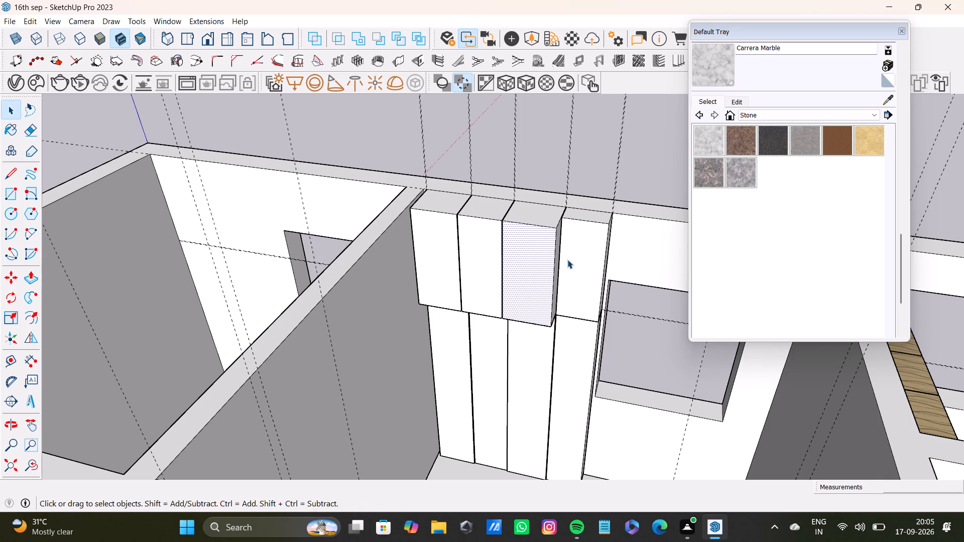
left_click(567, 259)
key("p")
left_click_drag(567, 259, 502, 256)
key("space")
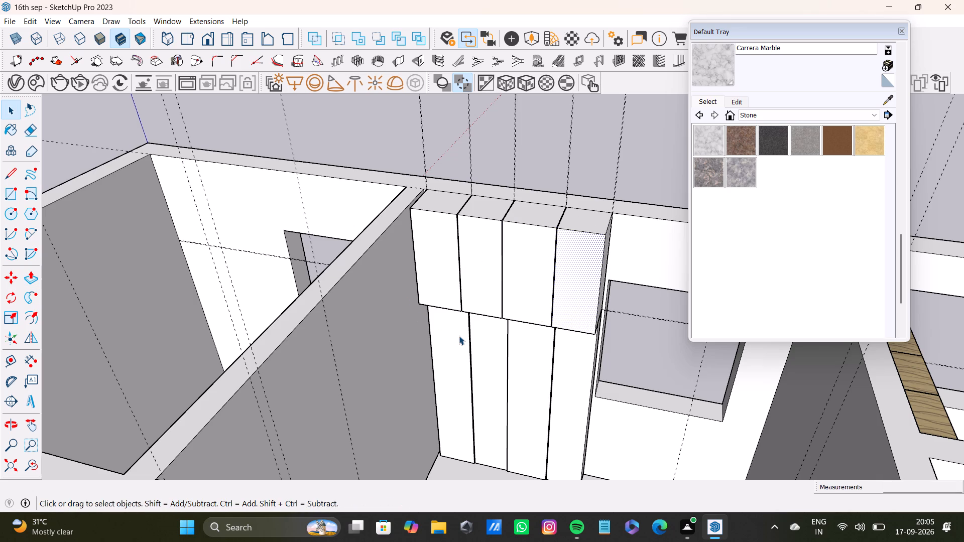
Extrude the first lower panel a further 6 3/4" so it is flush with the deepened upper panel above.
left_click(459, 336)
key("o")
left_click_drag(458, 328, 470, 321)
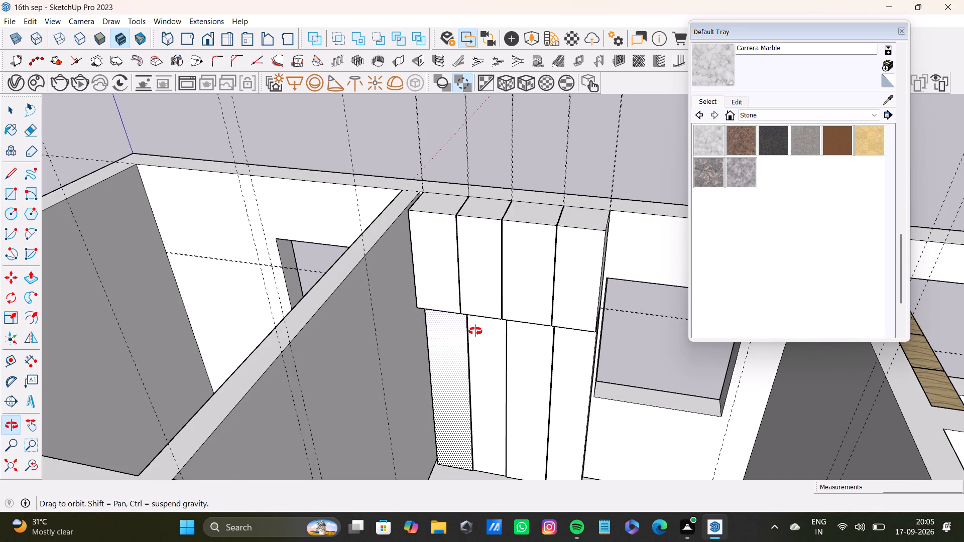
scroll(447, 321, "up", 4)
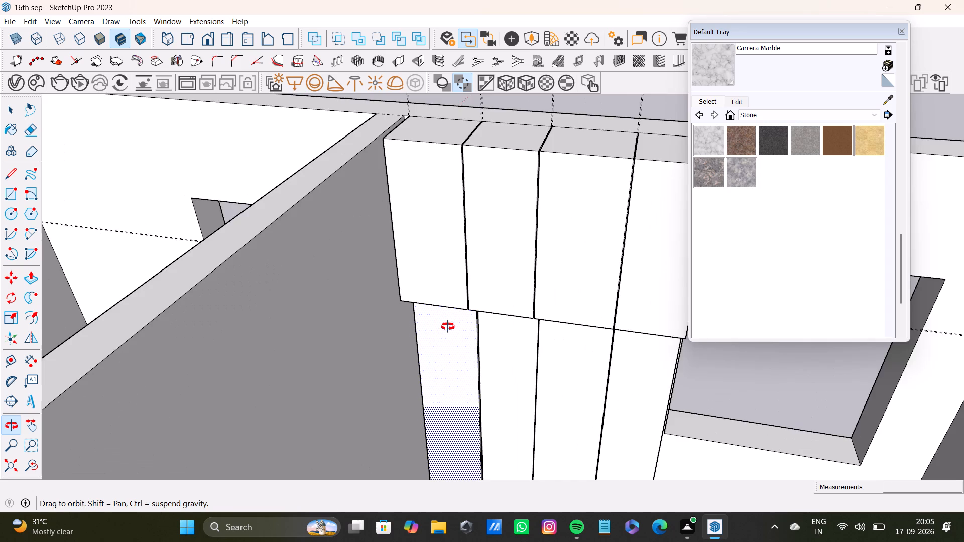
scroll(448, 327, "up", 5)
key("space")
left_click(457, 333)
key("p")
left_click_drag(454, 331, 406, 273)
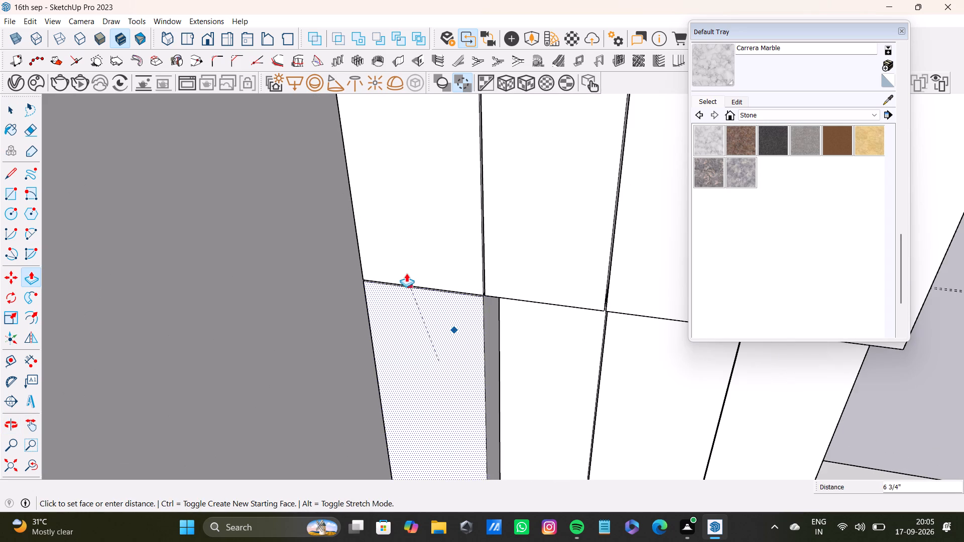
left_click_drag(406, 273, 403, 266)
Extrude the second lower panel further out so its front is flush with the first lower panel.
key("space")
left_click(522, 338)
key("p")
left_click_drag(522, 338, 496, 335)
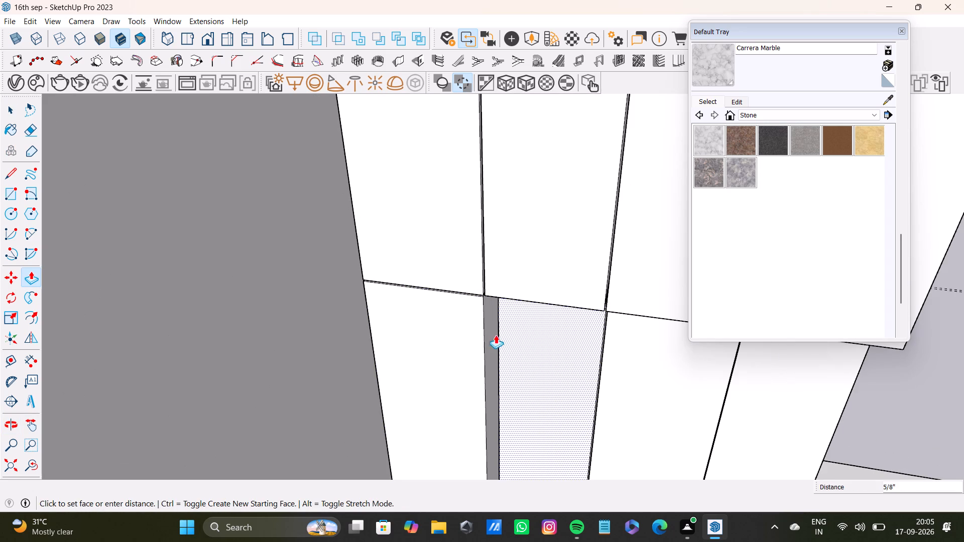
left_click_drag(496, 335, 485, 334)
scroll(483, 334, "up", 12)
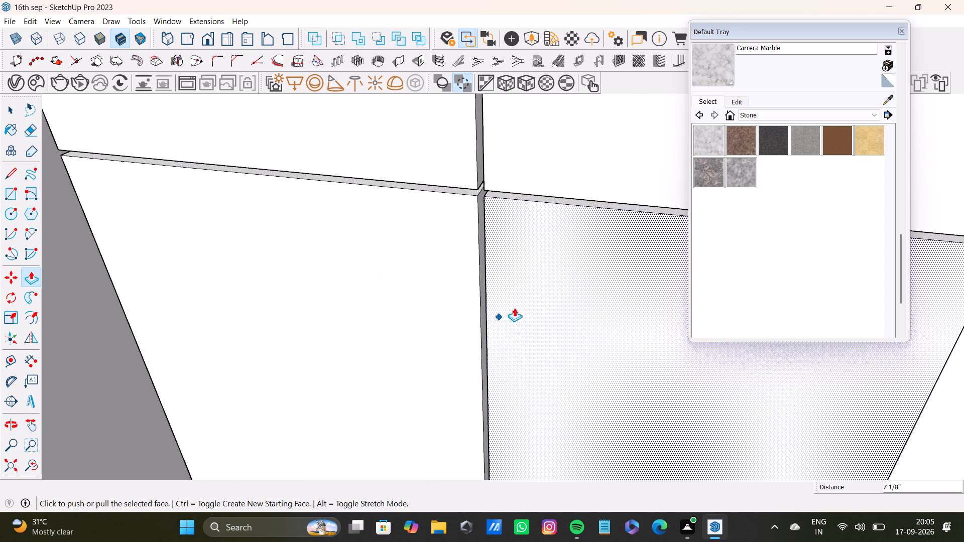
middle_click_drag(517, 307, 374, 340)
left_click_drag(477, 287, 485, 284)
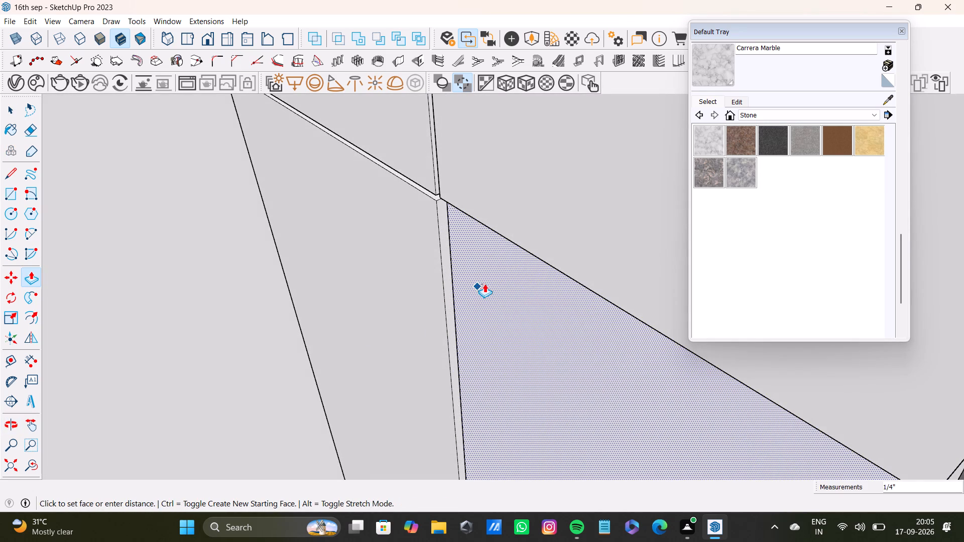
left_click_drag(485, 284, 486, 284)
scroll(459, 312, "down", 11)
middle_click_drag(481, 346, 452, 123, "shift")
middle_click_drag(505, 296, 738, 347)
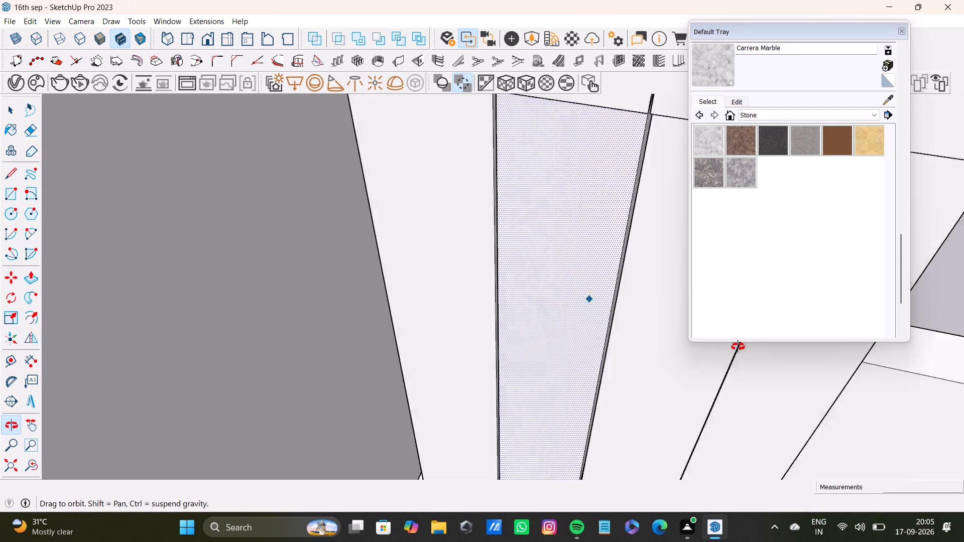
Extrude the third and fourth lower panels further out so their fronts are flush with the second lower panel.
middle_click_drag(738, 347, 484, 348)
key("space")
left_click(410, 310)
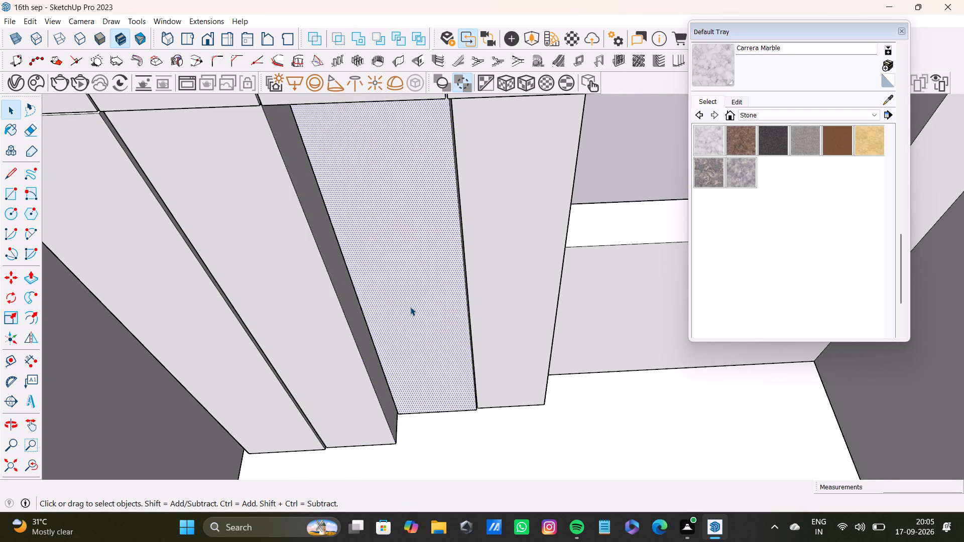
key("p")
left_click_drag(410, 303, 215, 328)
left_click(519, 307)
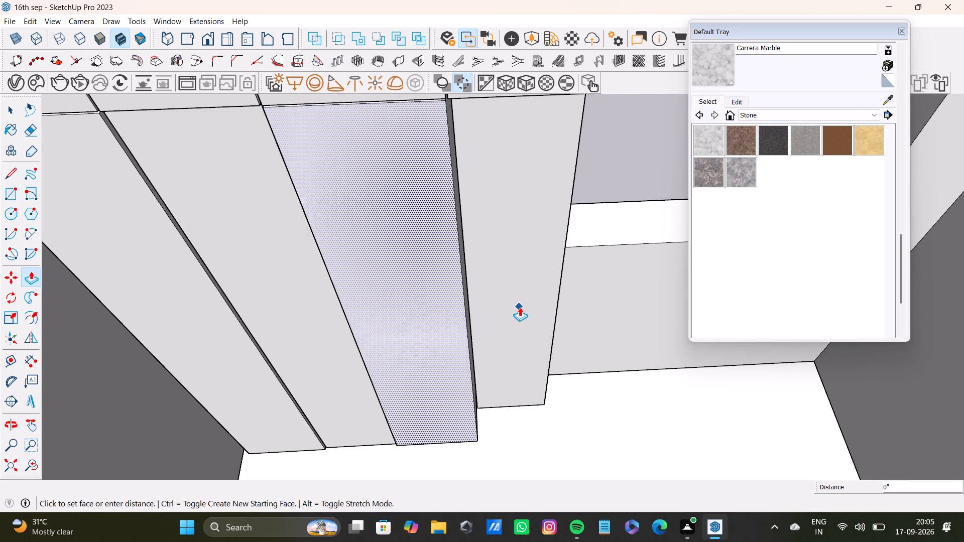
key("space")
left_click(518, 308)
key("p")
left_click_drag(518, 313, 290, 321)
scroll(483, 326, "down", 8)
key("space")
Examine the full-height panel unit and its fit beside the window and within the room from several sides.
middle_click_drag(489, 324, 292, 345)
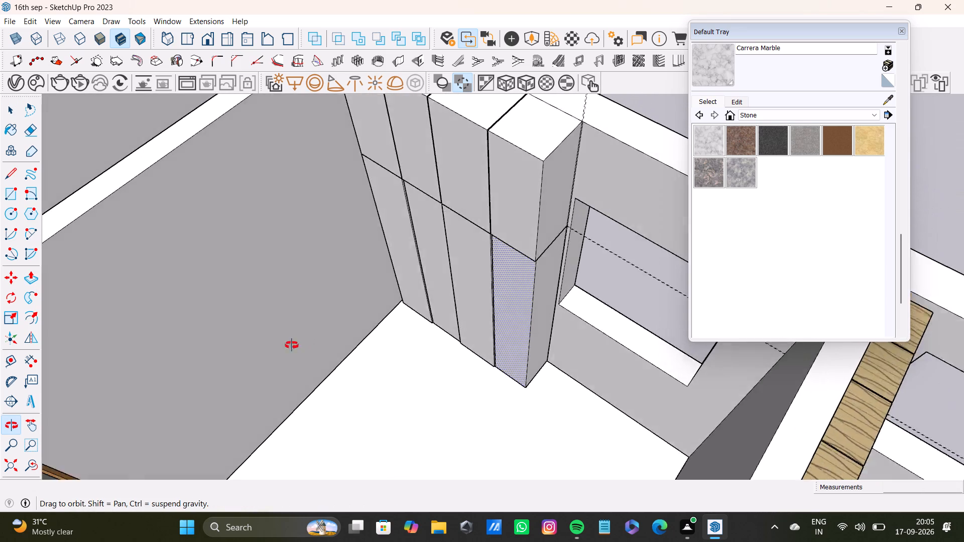
middle_click_drag(292, 345, 197, 371)
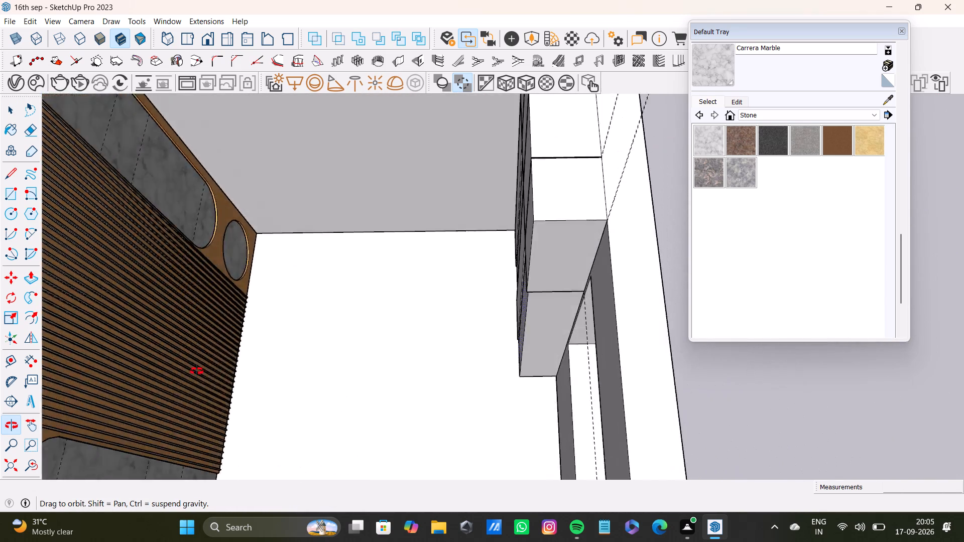
middle_click_drag(197, 371, 183, 398)
scroll(201, 400, "down", 1)
scroll(349, 351, "down", 6)
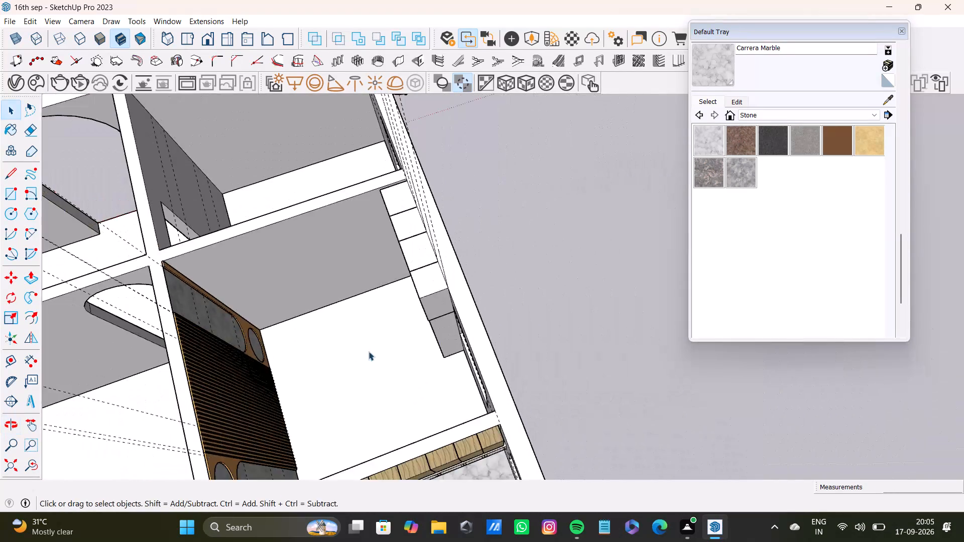
scroll(369, 351, "down", 2)
middle_click_drag(378, 361, 137, 342)
middle_click_drag(472, 249, 294, 258)
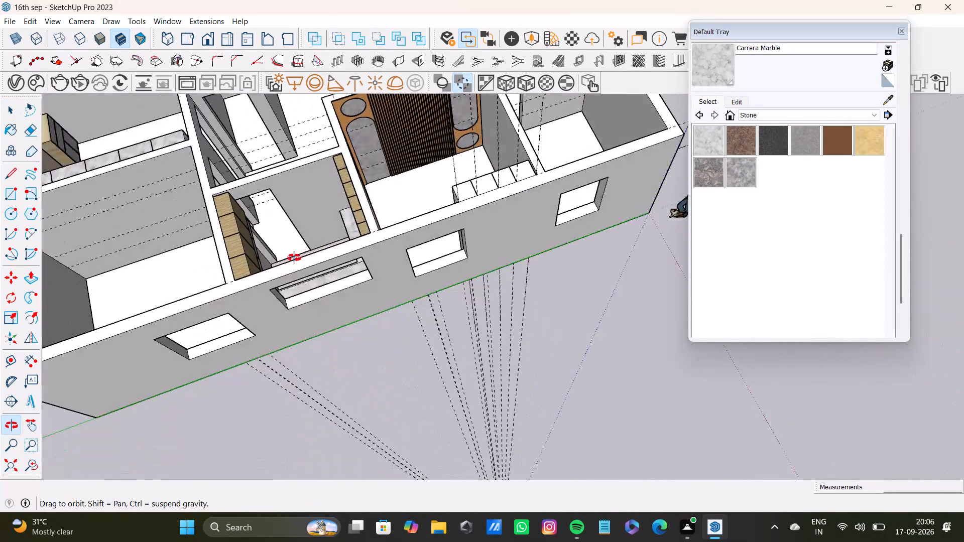
middle_click_drag(294, 258, 187, 297)
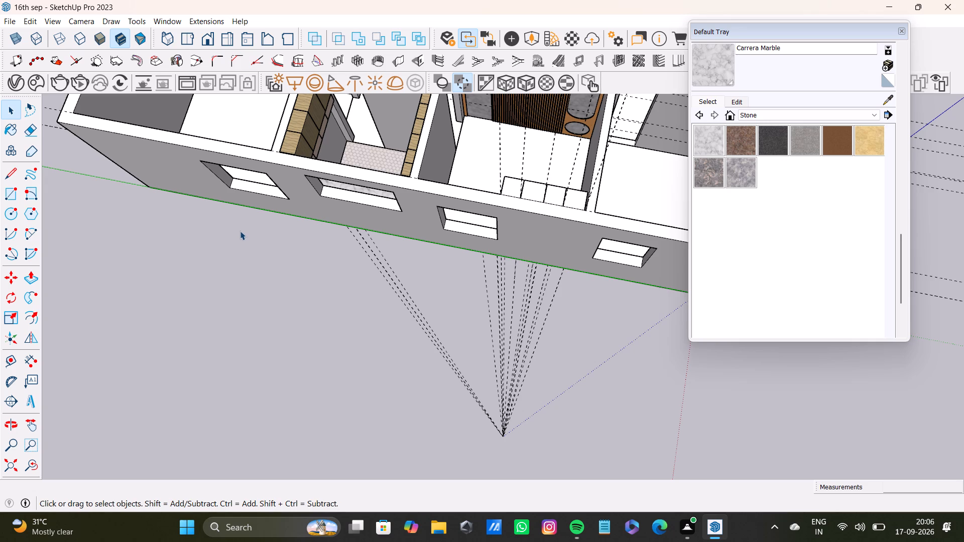
key("space")
scroll(514, 151, "up", 6)
scroll(512, 151, "up", 18)
middle_click_drag(600, 185, 354, 199)
scroll(432, 189, "down", 2)
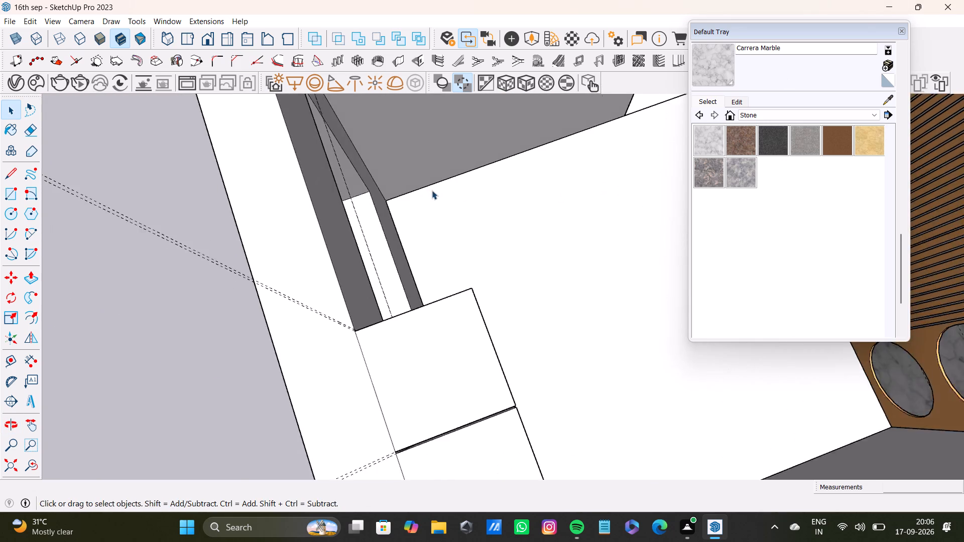
scroll(432, 190, "down", 7)
middle_click_drag(446, 201, 450, 322, "shift")
middle_click_drag(529, 332, 652, 258)
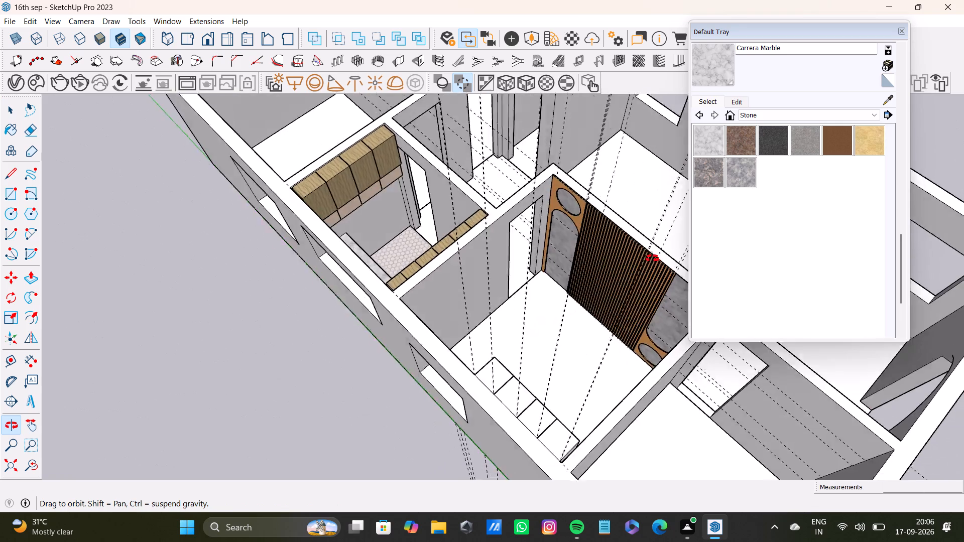
middle_click_drag(652, 258, 260, 312)
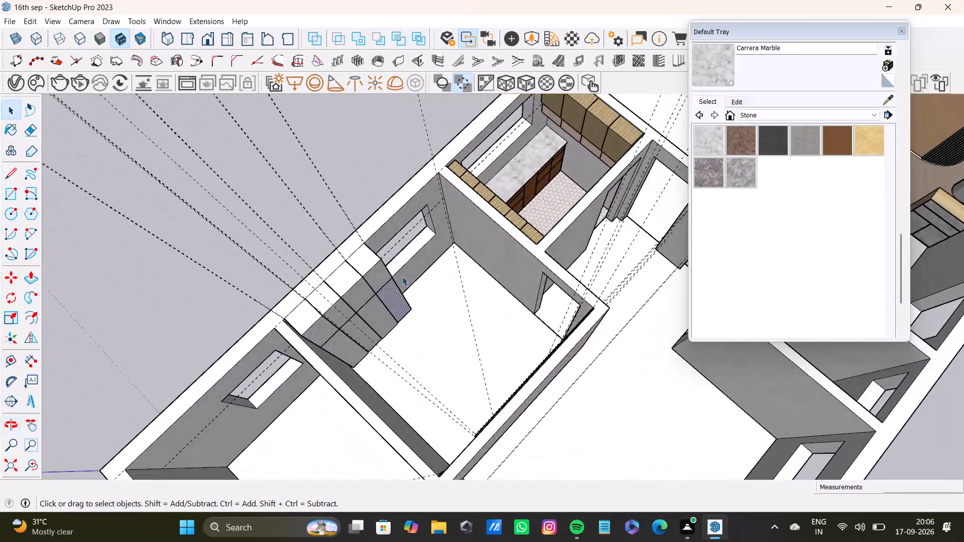
scroll(402, 278, "up", 7)
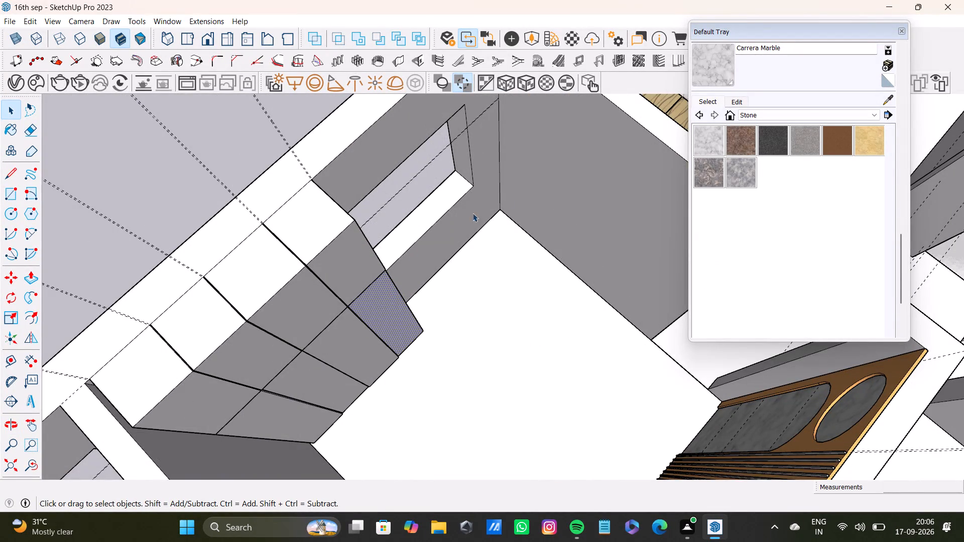
scroll(499, 295, "down", 4)
middle_click_drag(510, 303, 712, 275)
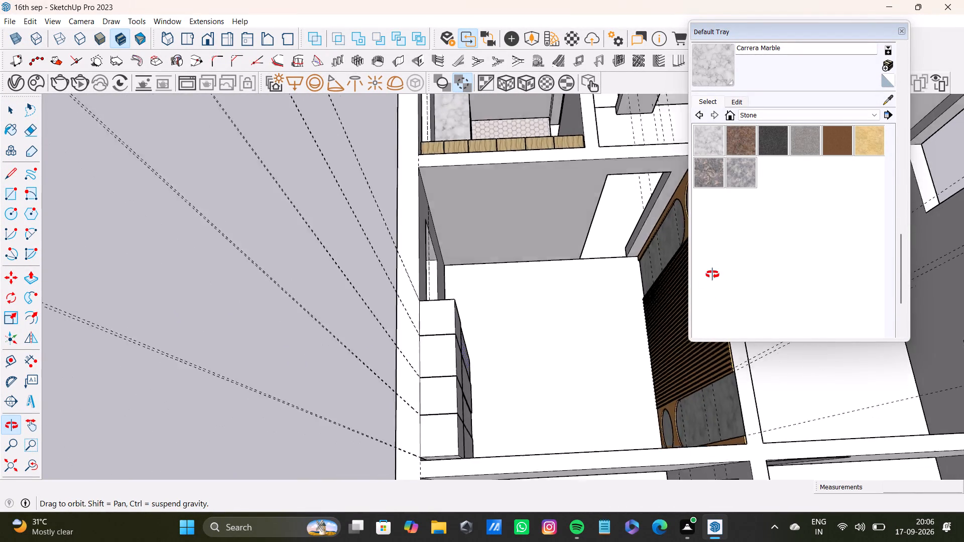
middle_click_drag(712, 275, 712, 262)
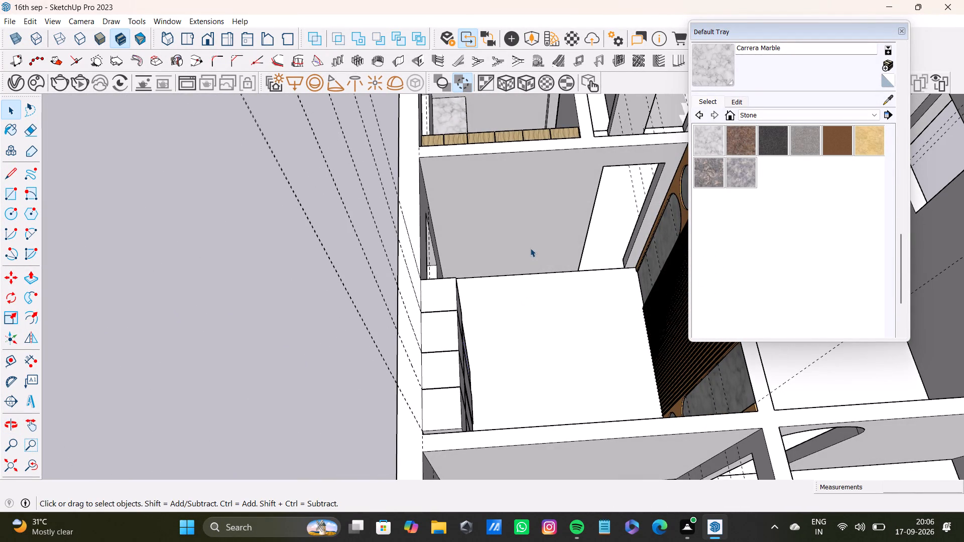
scroll(563, 318, "down", 4)
middle_click_drag(564, 324, 559, 397, "shift")
middle_click_drag(597, 405, 257, 376)
scroll(307, 305, "up", 2)
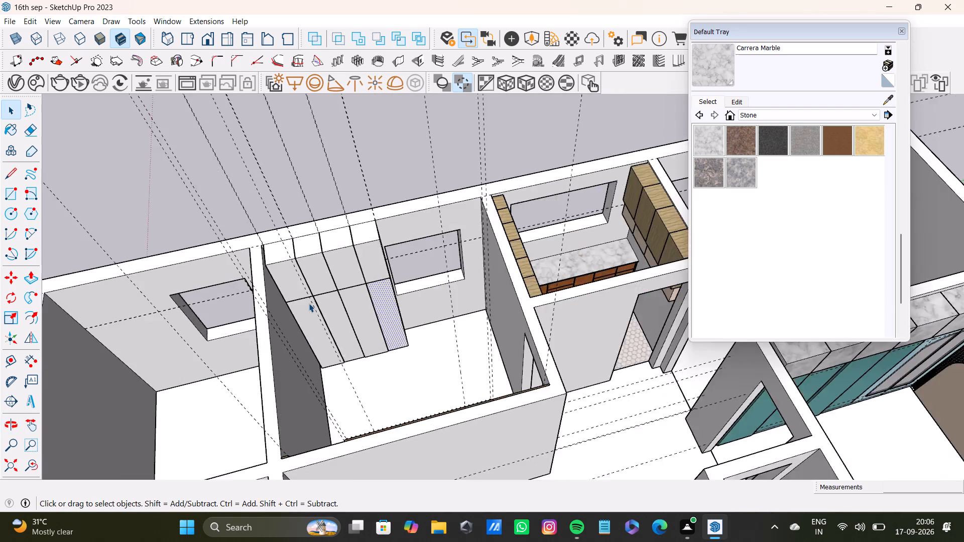
scroll(309, 303, "up", 6)
middle_click_drag(437, 306, 81, 348)
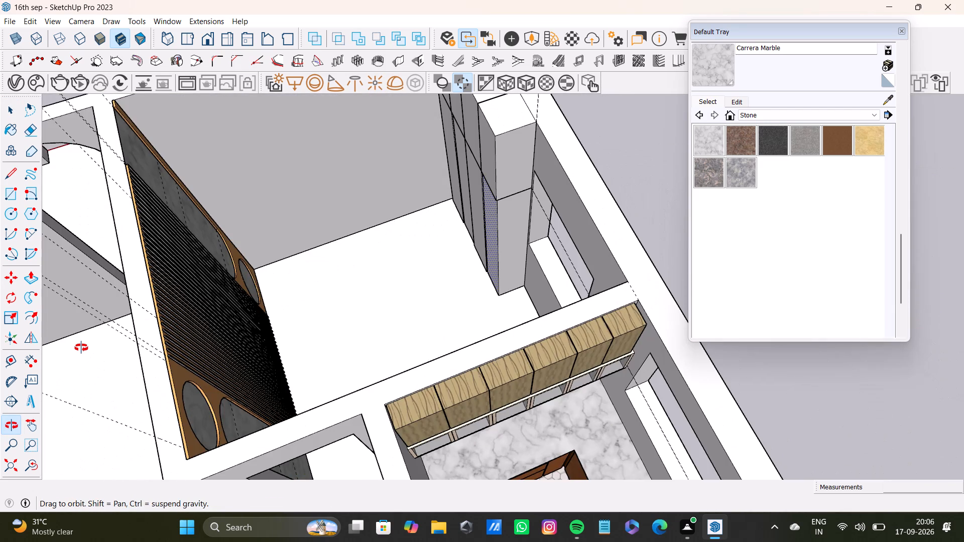
middle_click_drag(81, 348, 540, 335)
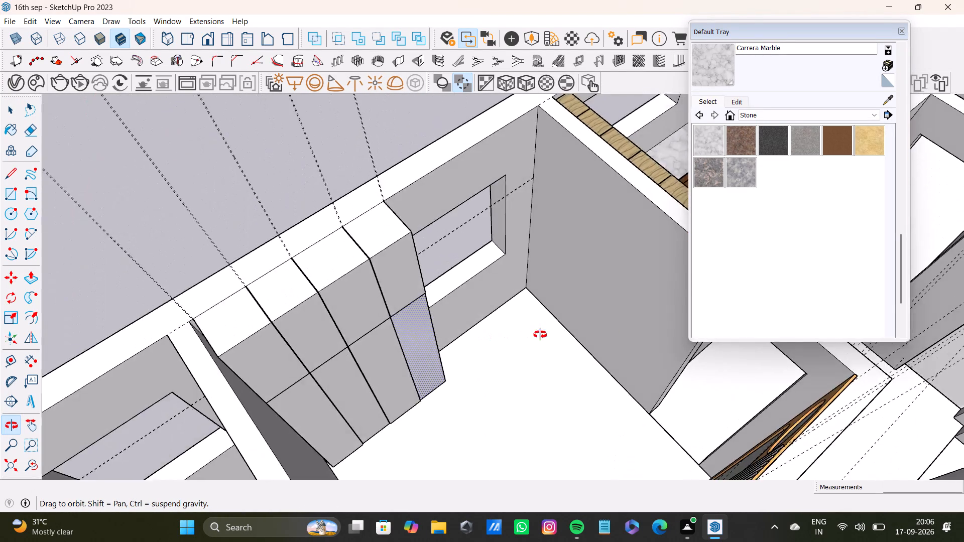
middle_click_drag(540, 335, 346, 371)
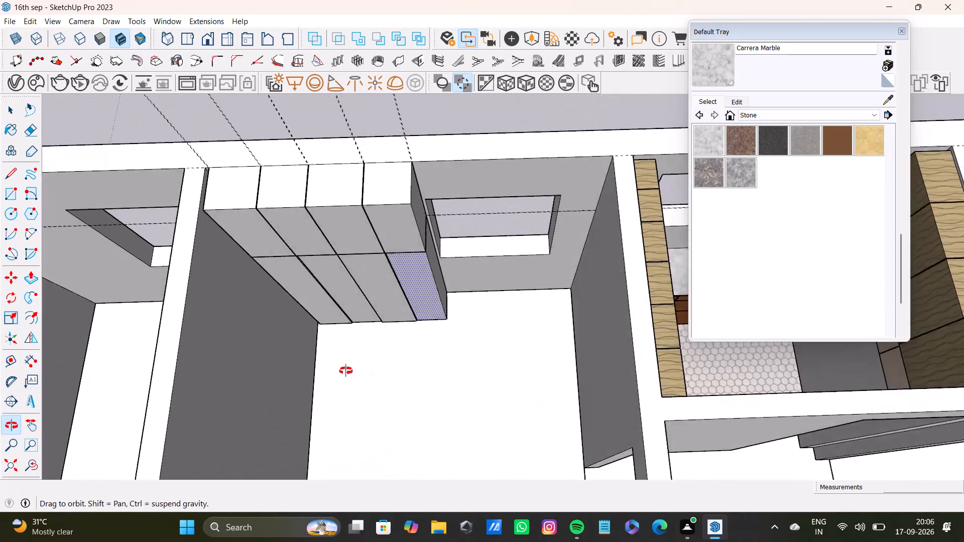
middle_click_drag(346, 371, 329, 353)
scroll(377, 256, "down", 4)
middle_click_drag(381, 252, 396, 341, "shift")
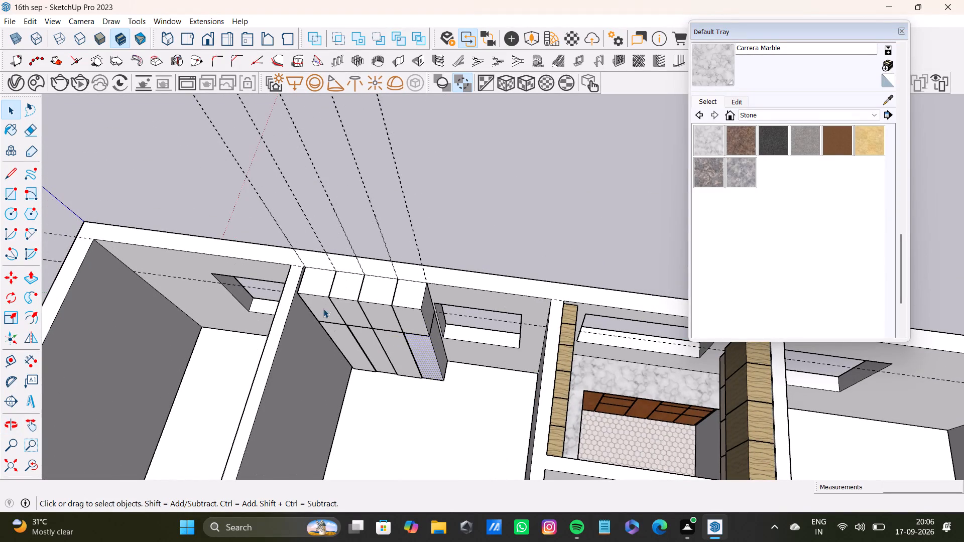
Undo the recent run of modelling operations on the full-height unit, including the deepening of its upper and lower panels.
key("ctrl+z")
key("ctrl+z")
key("ctrl+z")
key("ctrl+z")
key("ctrl+z")
key("ctrl+z")
key("ctrl+z")
key("ctrl+z")
key("ctrl+z")
key("ctrl+z")
key("ctrl+z")
key("ctrl+z")
key("ctrl+z")
key("ctrl+z")
key("ctrl+z")
key("ctrl+z")
key("ctrl+z")
key("ctrl+z")
key("ctrl+z")
key("ctrl+z")
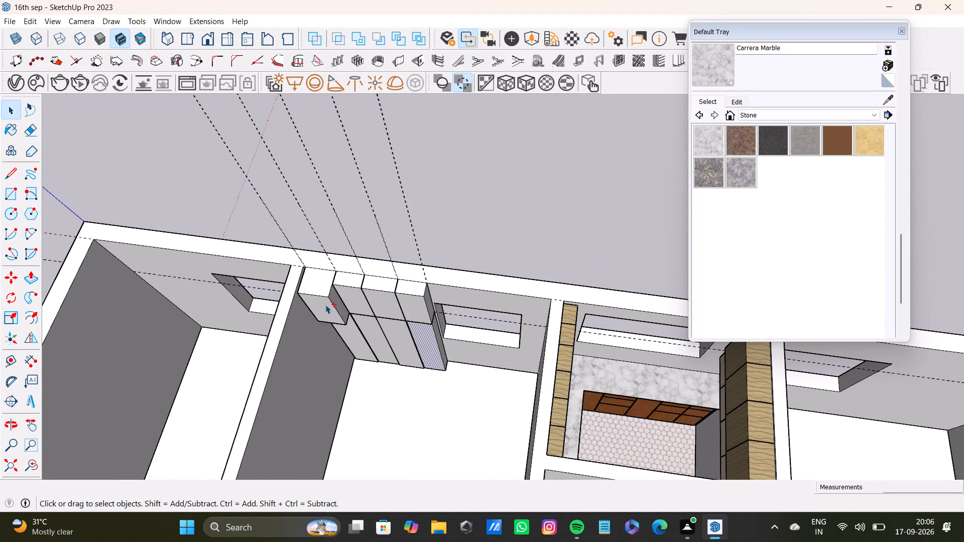
On the wall shared with the kitchen, place guides 1" in from the window-wall corner and 1" from the door opening's edge.
scroll(418, 322, "down", 4)
middle_click_drag(410, 339, 745, 331)
scroll(561, 339, "up", 3)
middle_click_drag(565, 332, 433, 354, "shift")
middle_click_drag(432, 360, 595, 329)
scroll(499, 363, "up", 8)
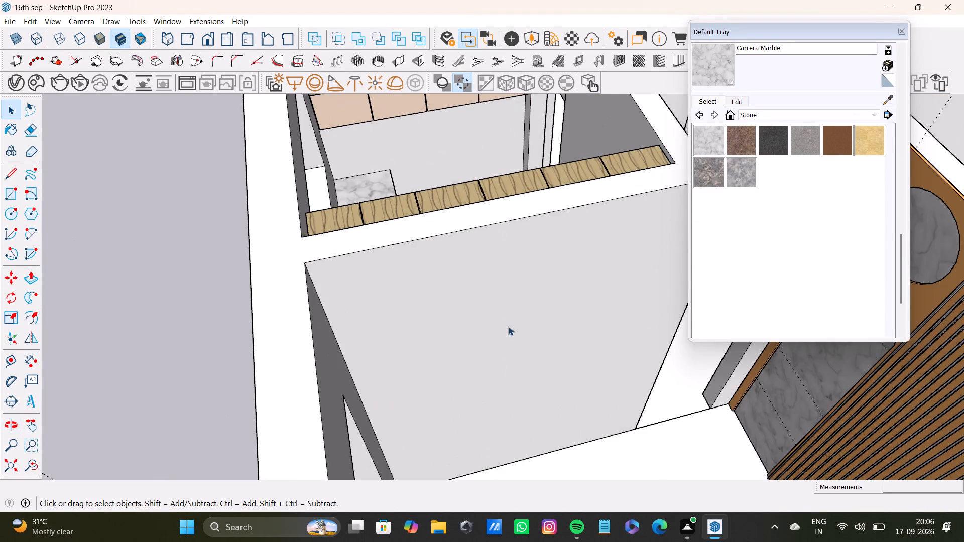
middle_click_drag(523, 321, 450, 345)
middle_click_drag(556, 368, 488, 326)
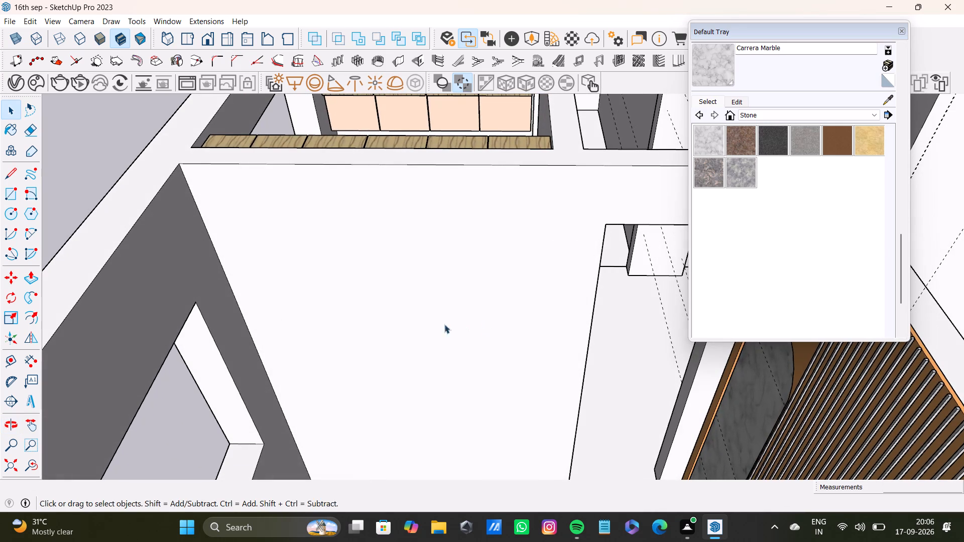
key("t")
scroll(281, 388, "up", 3)
left_click_drag(277, 402, 283, 402)
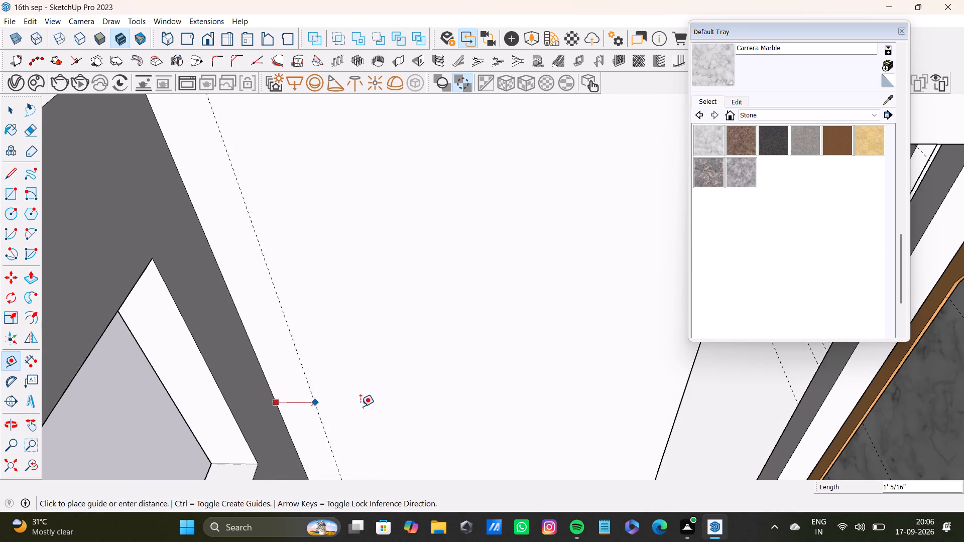
key("1")
key("shift+quotedbl")
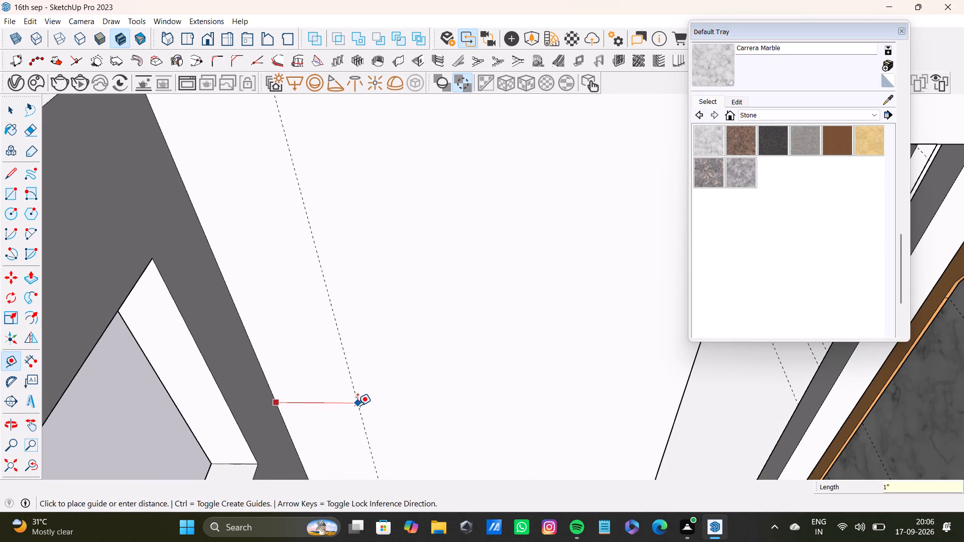
key("Return")
left_click(678, 410)
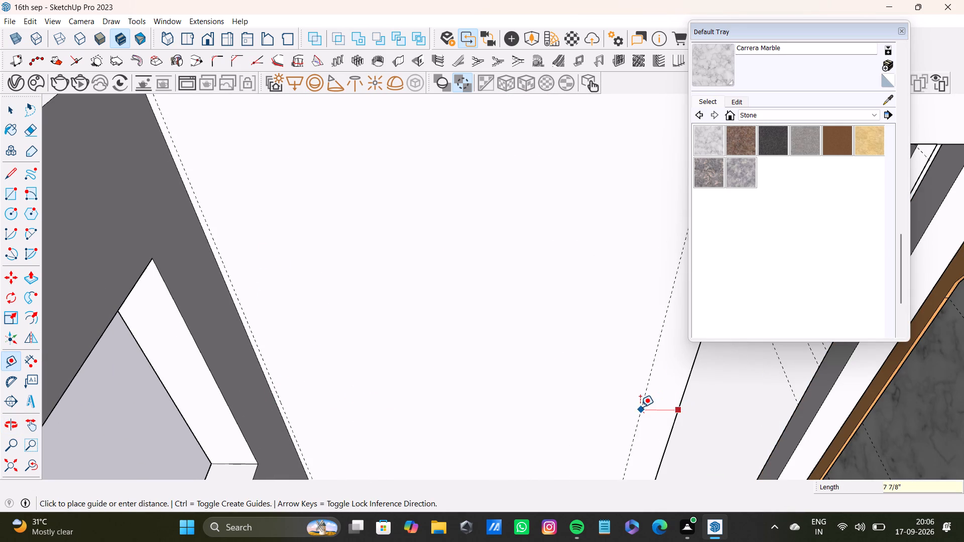
type("1\"")
key("Return")
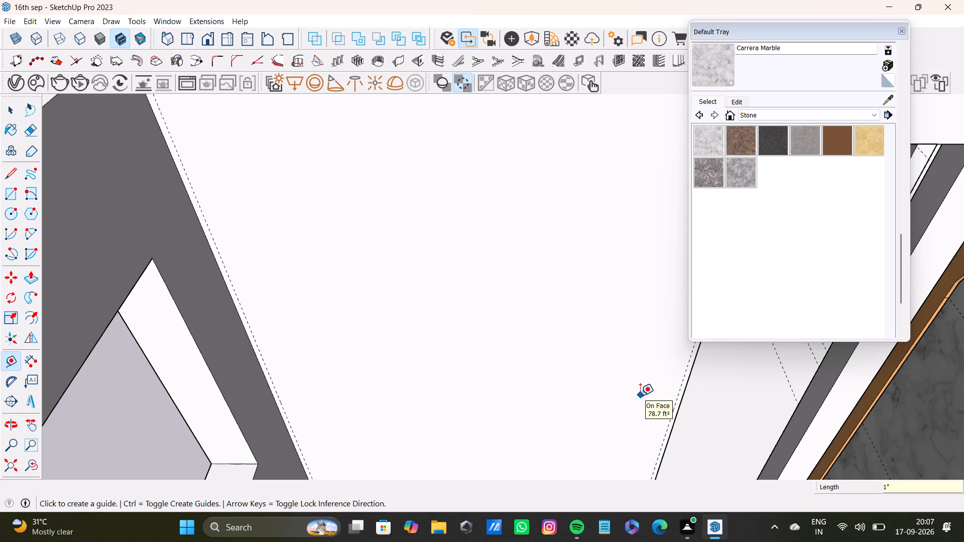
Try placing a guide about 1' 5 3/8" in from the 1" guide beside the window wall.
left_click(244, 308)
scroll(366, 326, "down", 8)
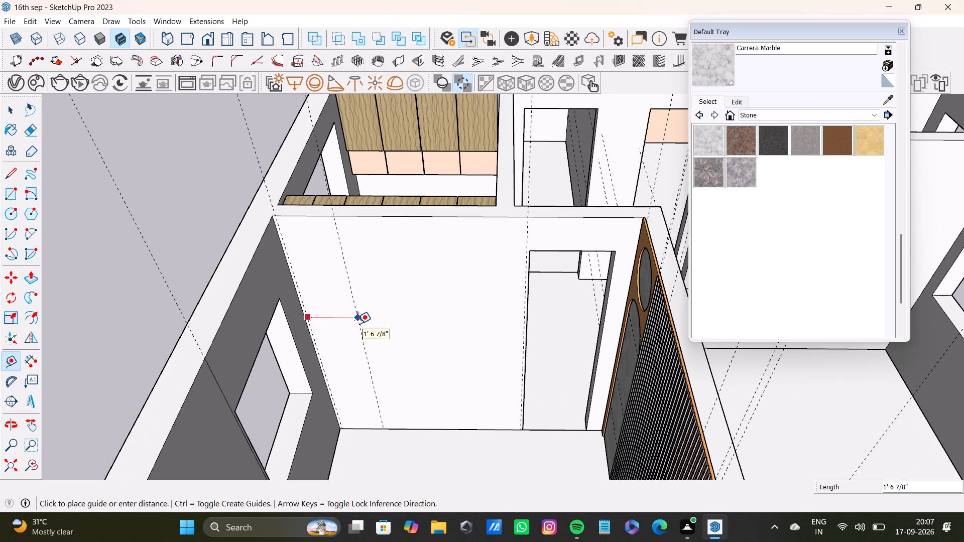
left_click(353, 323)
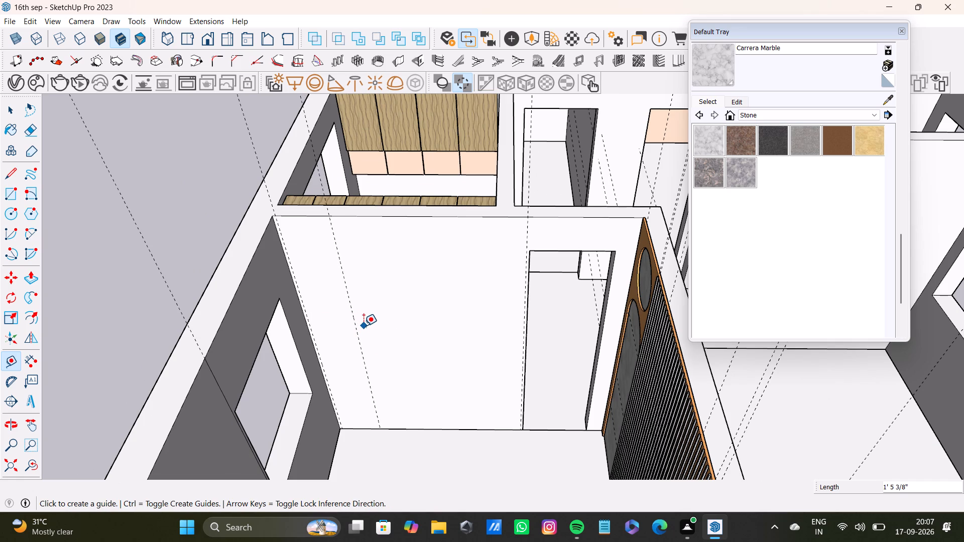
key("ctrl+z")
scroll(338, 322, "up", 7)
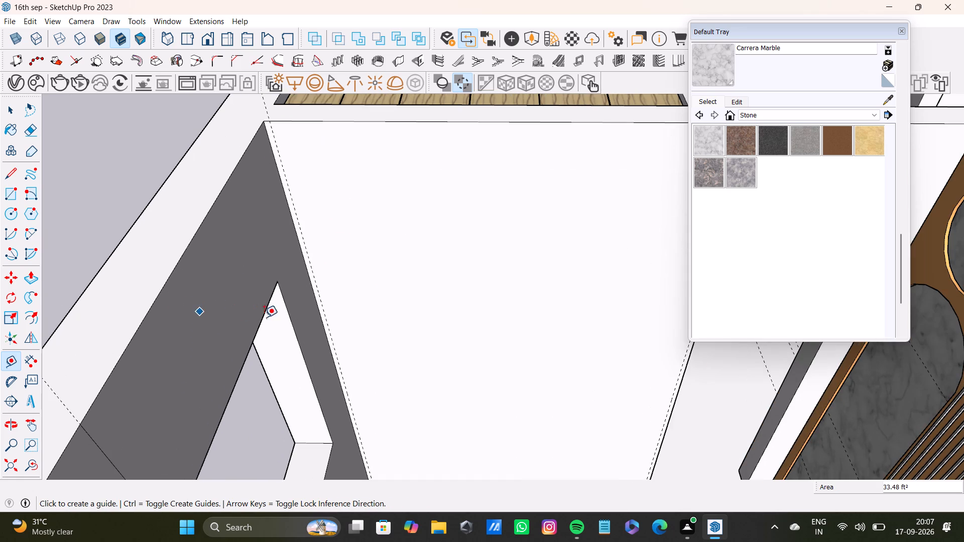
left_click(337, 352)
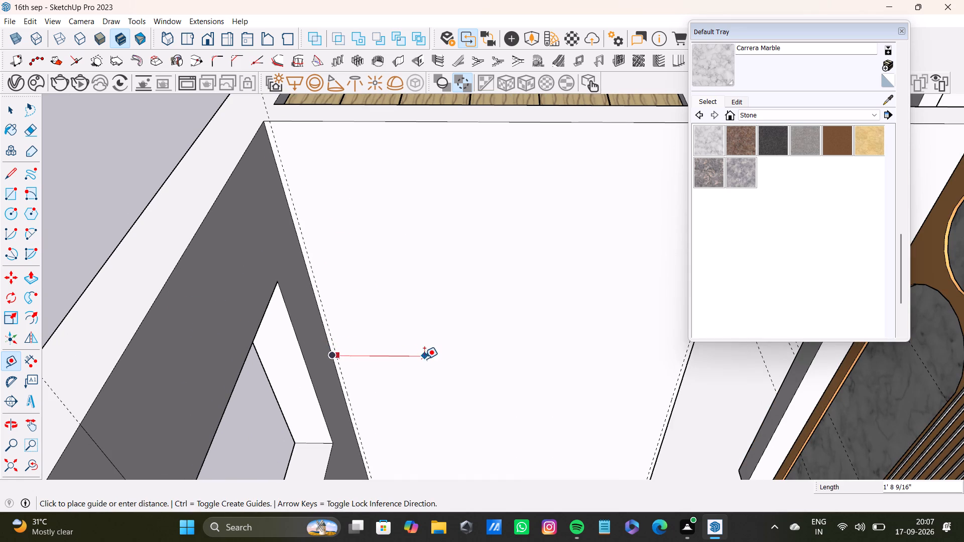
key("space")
Place a guide 1' further in from the 1" guide beside the window wall.
key("t")
scroll(356, 374, "up", 6)
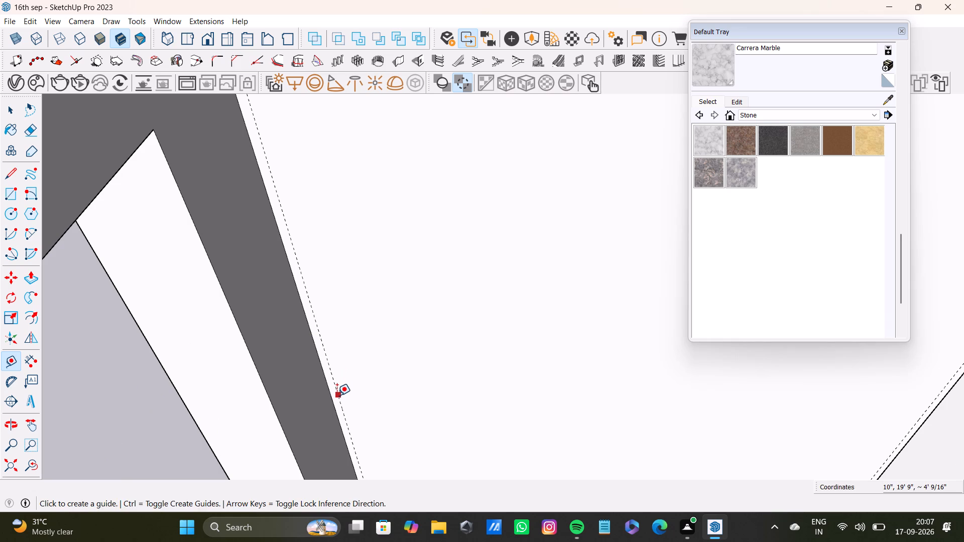
left_click_drag(337, 395, 346, 393)
type("1'")
key("Return")
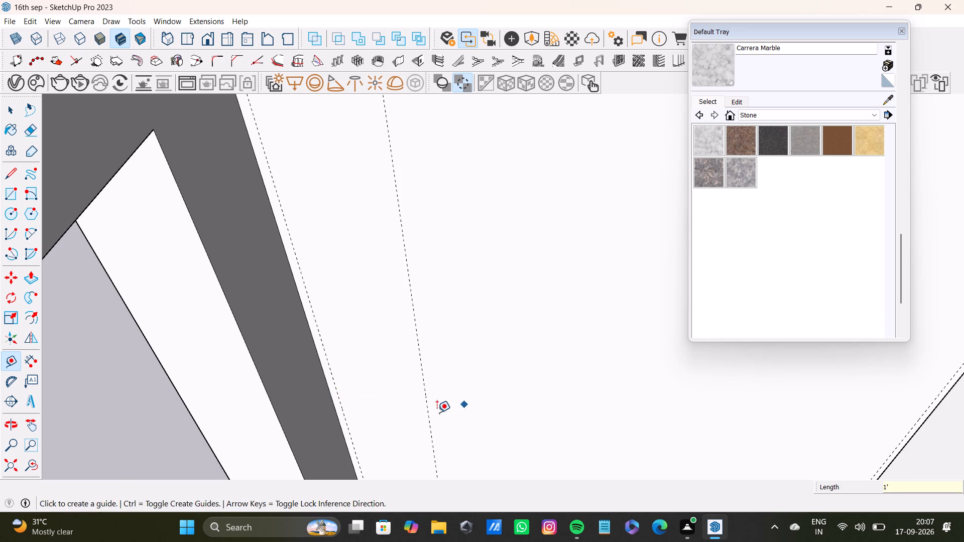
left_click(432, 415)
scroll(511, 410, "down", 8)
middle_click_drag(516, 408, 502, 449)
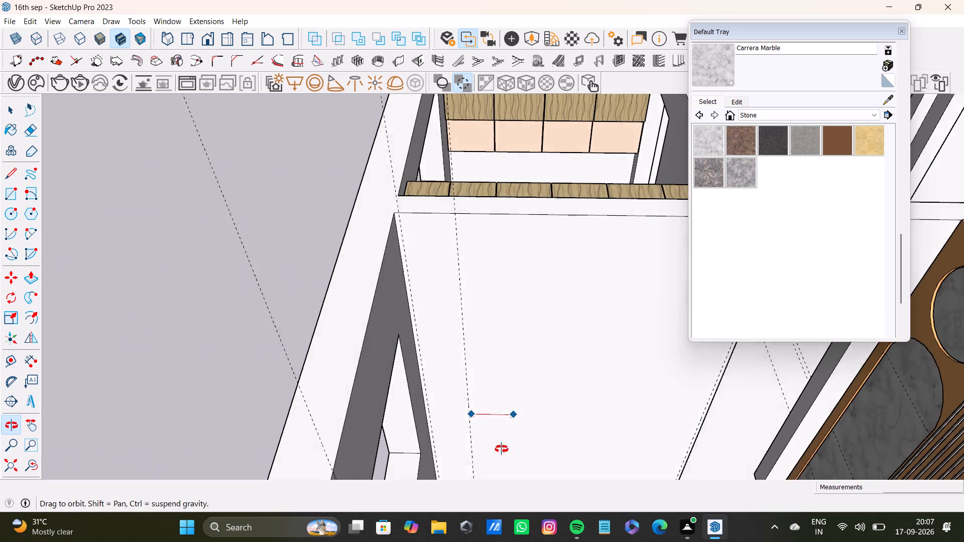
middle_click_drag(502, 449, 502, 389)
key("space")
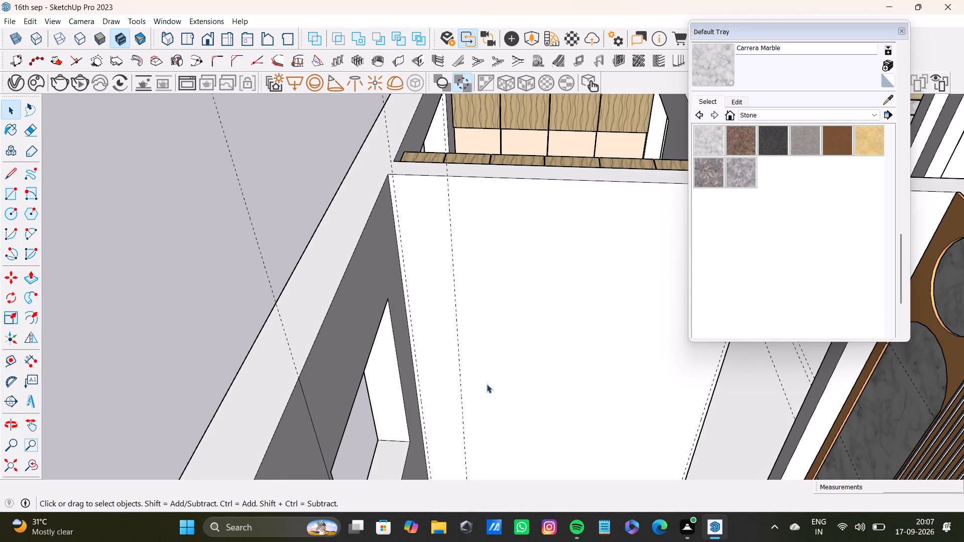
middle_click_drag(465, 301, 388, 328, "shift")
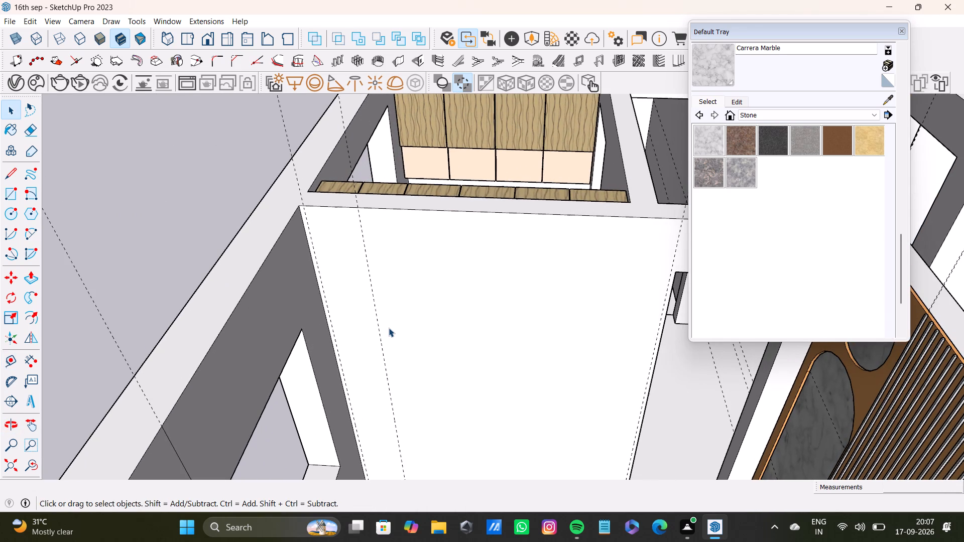
Undo the guide placed 1' in from the 1" guide beside the window wall.
key("ctrl+z")
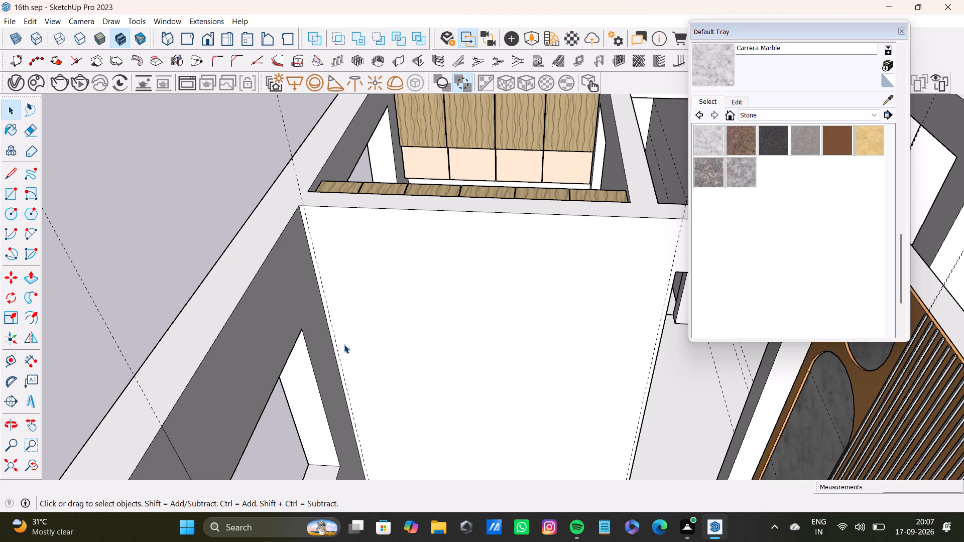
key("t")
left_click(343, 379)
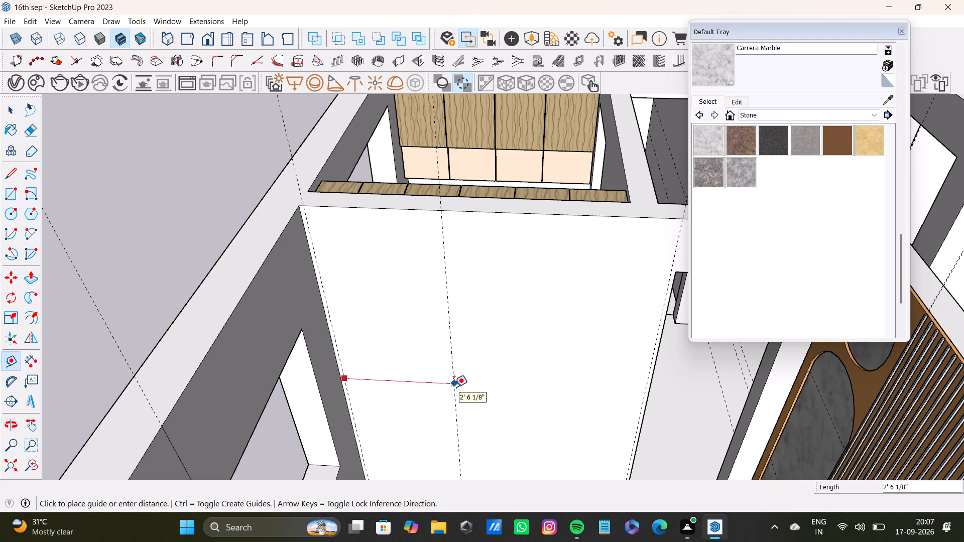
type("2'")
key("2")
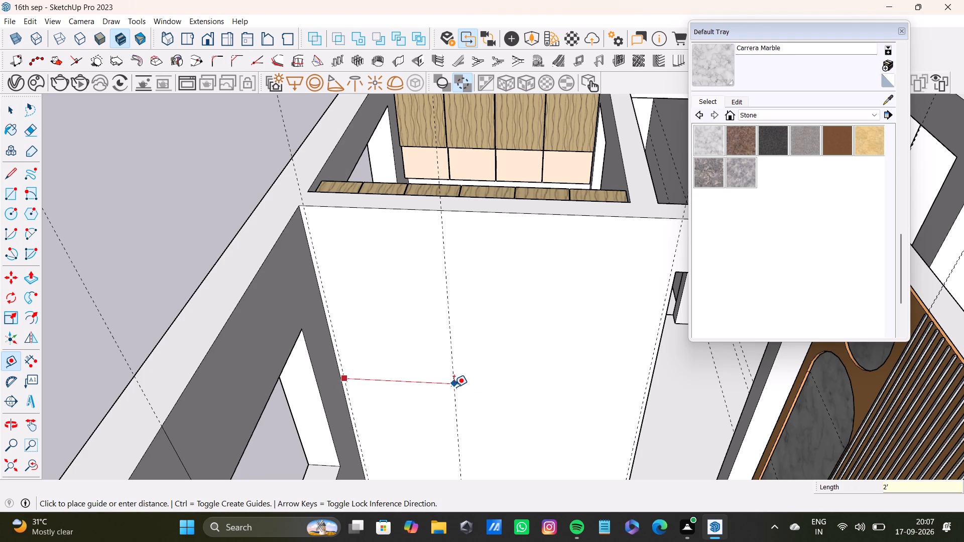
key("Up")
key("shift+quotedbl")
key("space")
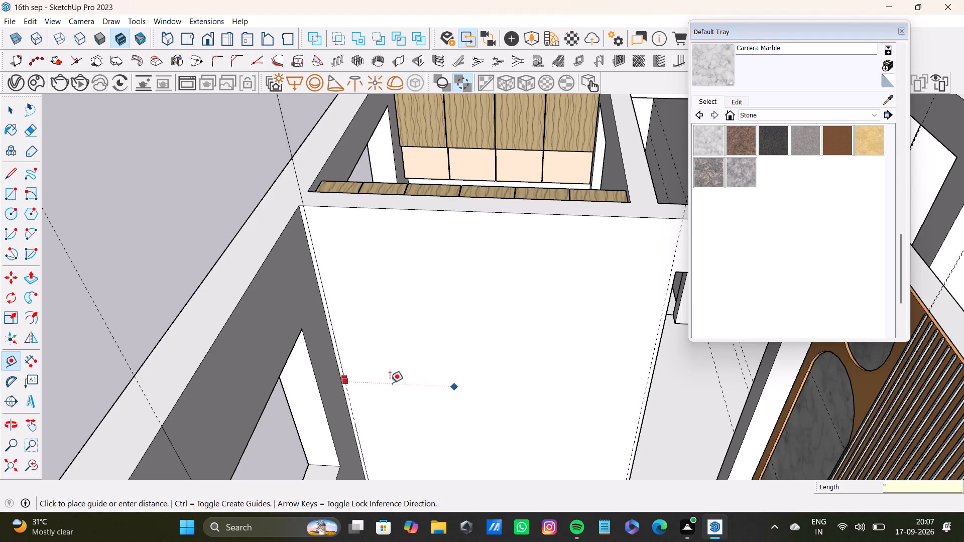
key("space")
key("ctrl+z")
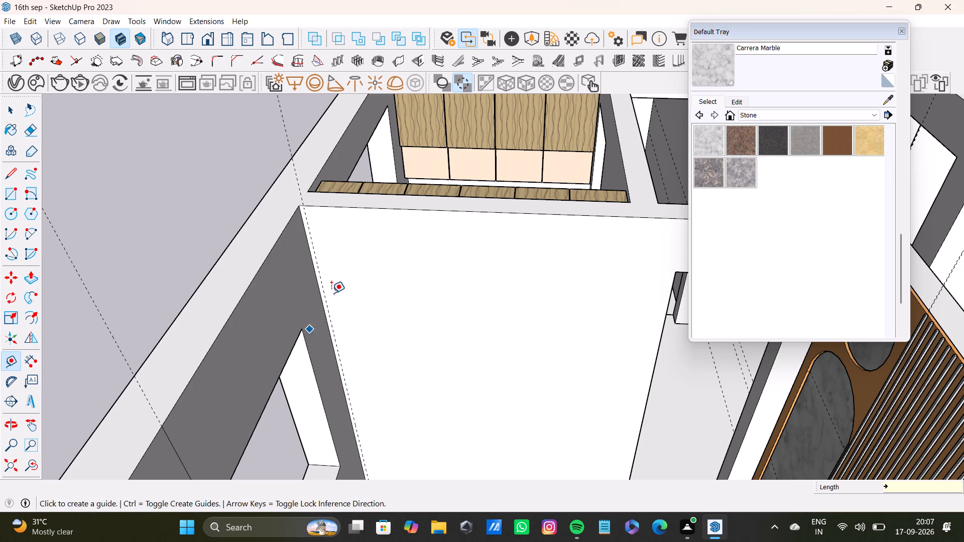
Place a guide 2'2" in from the 1" guide beside the window wall.
key("t")
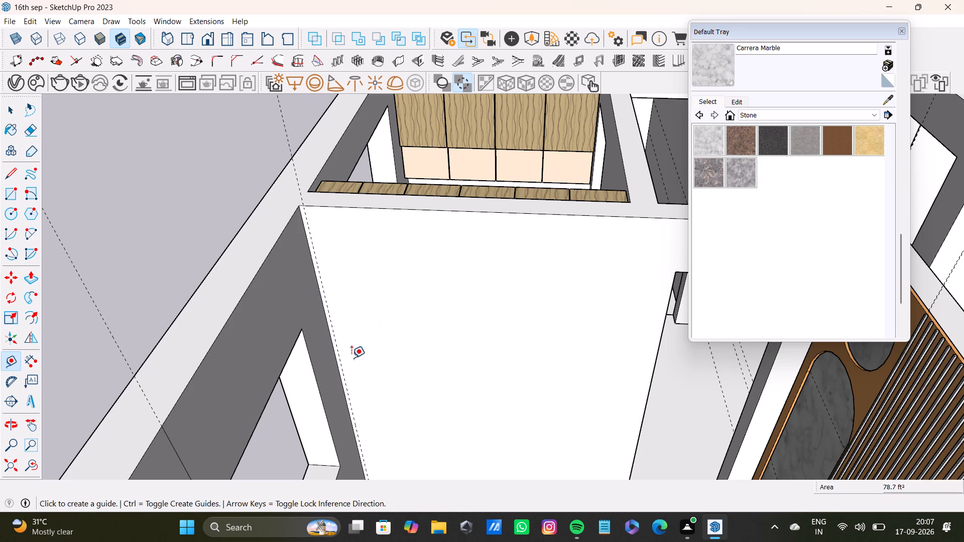
scroll(340, 364, "up", 6)
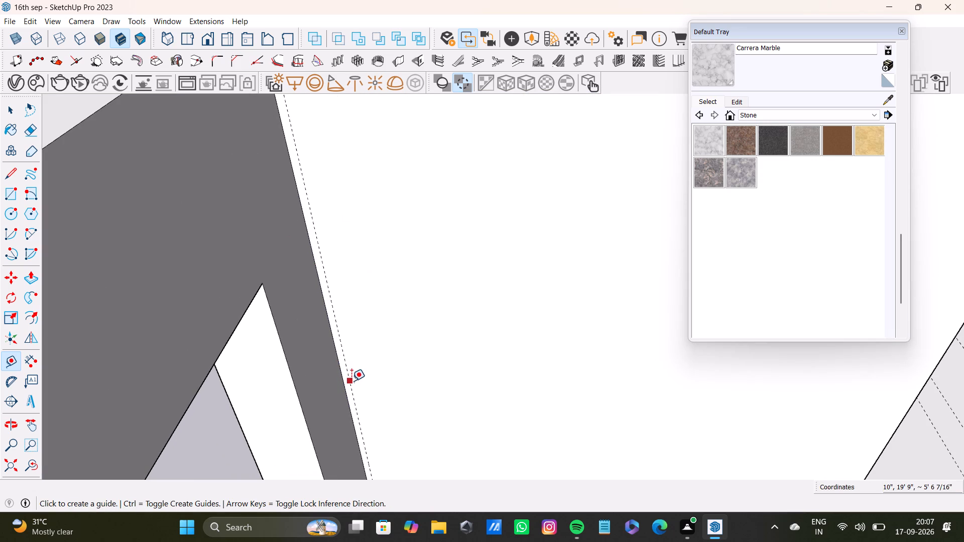
left_click(351, 381)
type("2'")
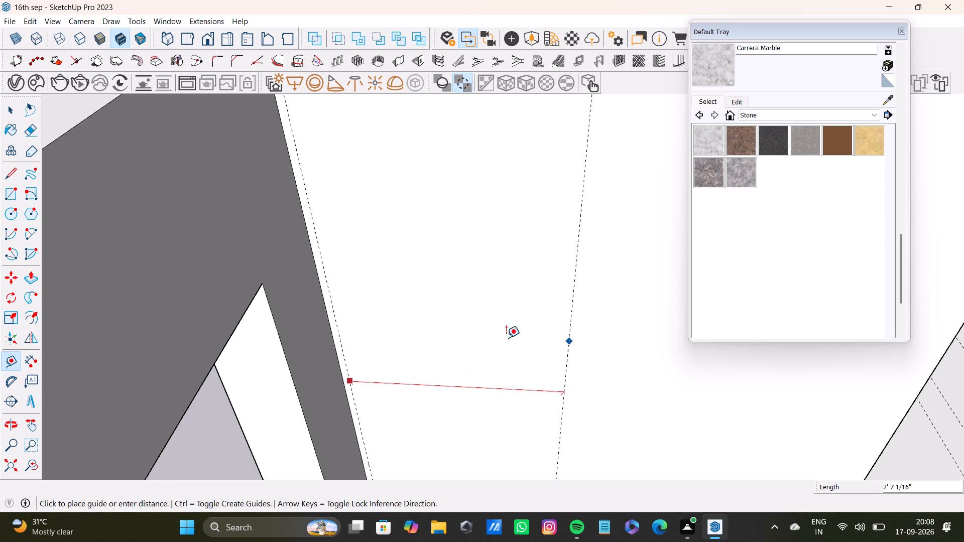
scroll(394, 386, "down", 2)
type("2'")
key("2")
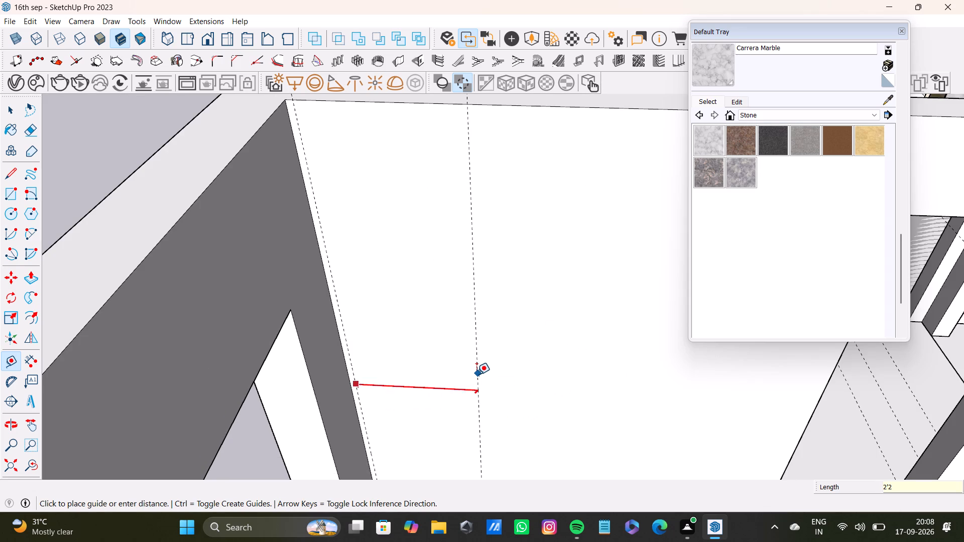
left_click(476, 374, "shift")
key("shift+quotedbl")
key("Return")
Place a gap guide 0.2" beyond the new 2'2" guide, on the doorway side.
left_click(496, 391)
scroll(516, 403, "down", 3)
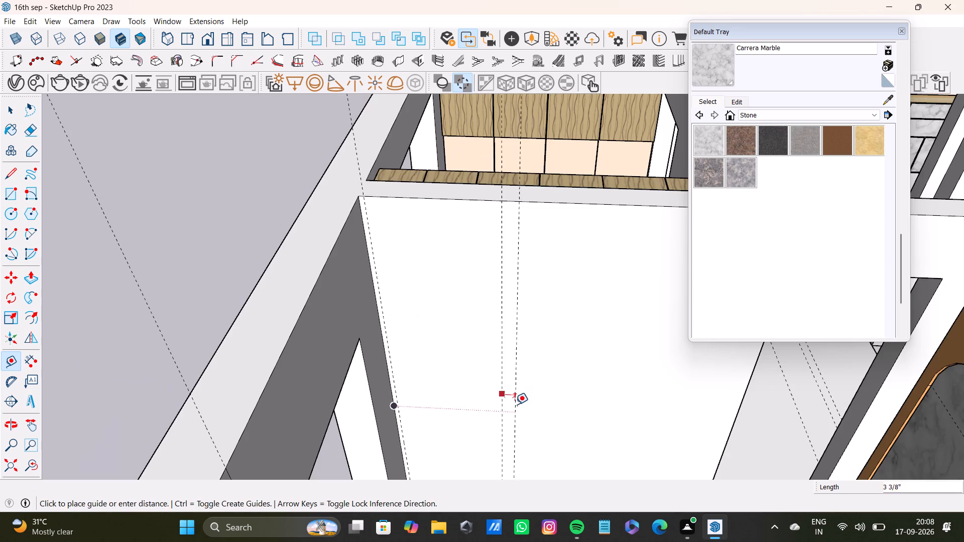
type("0.")
key("2")
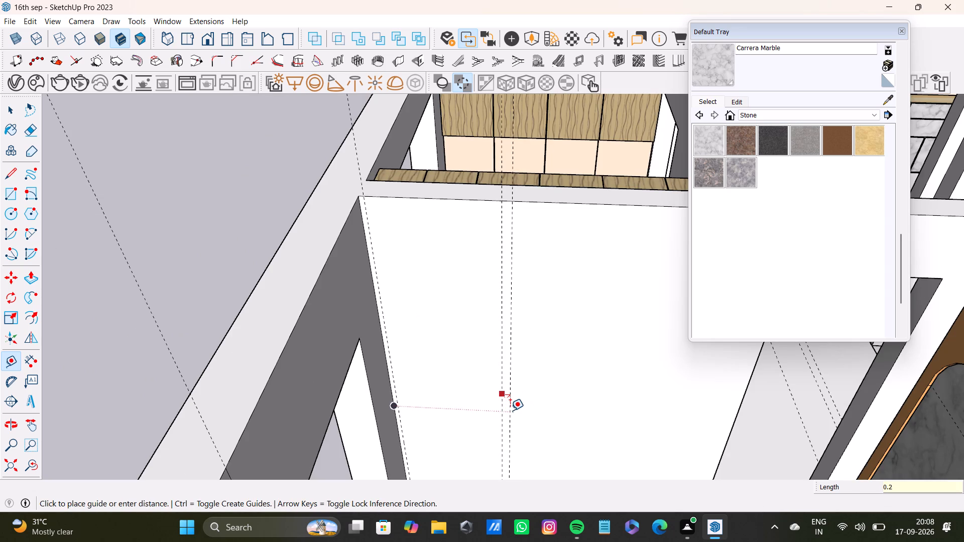
key("shift+quotedbl")
key("Return")
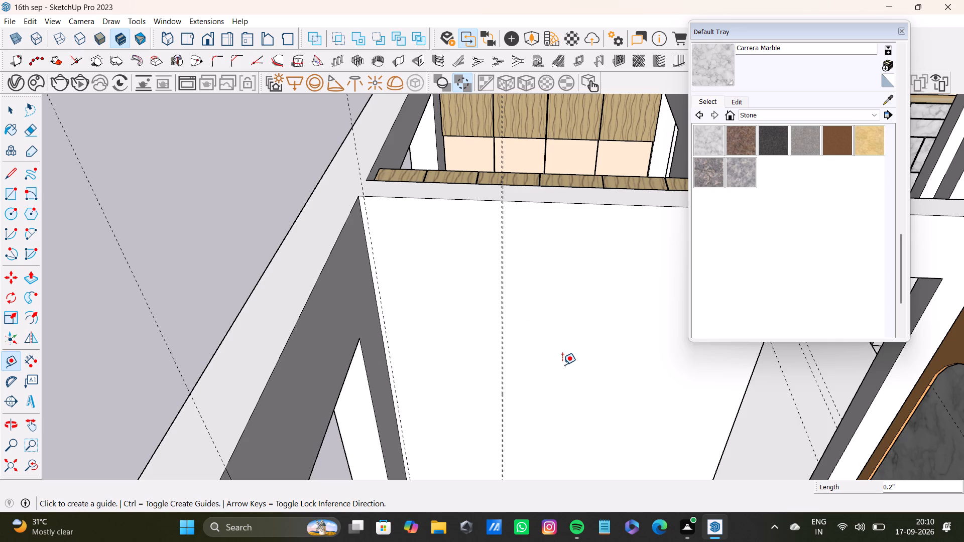
Place a second panel guide 2'2" from the 0.2" gap guide, towards the doorway.
scroll(434, 304, "up", 3)
scroll(552, 242, "up", 3)
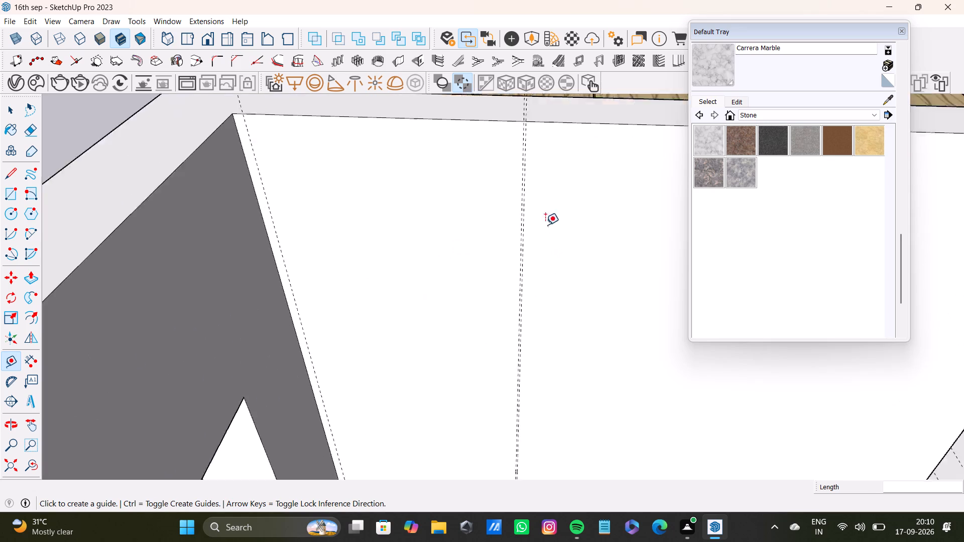
scroll(545, 225, "up", 5)
middle_click_drag(532, 205, 487, 371, "shift")
scroll(461, 299, "up", 3)
left_click_drag(460, 281, 472, 281)
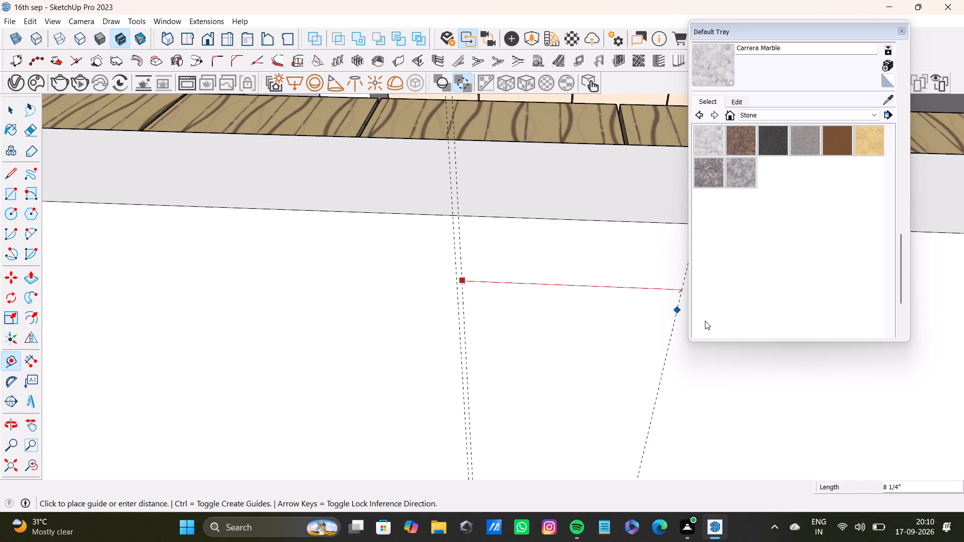
key("2")
type("'2")
left_click(702, 324, "shift")
key("shift+quotedbl")
key("Return")
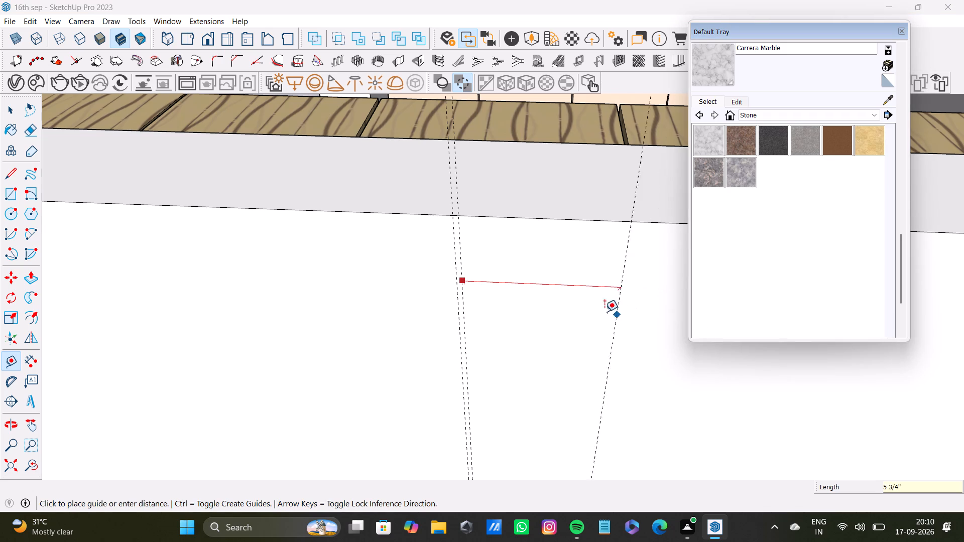
scroll(612, 322, "down", 8)
scroll(604, 386, "down", 4)
middle_click_drag(611, 403, 537, 380, "shift")
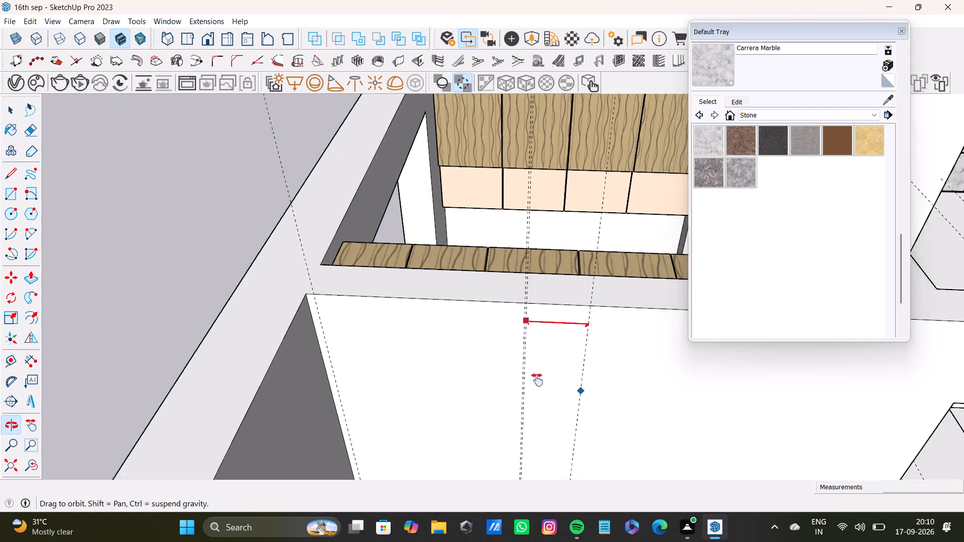
middle_click_drag(537, 380, 399, 382, "shift")
type("2'")
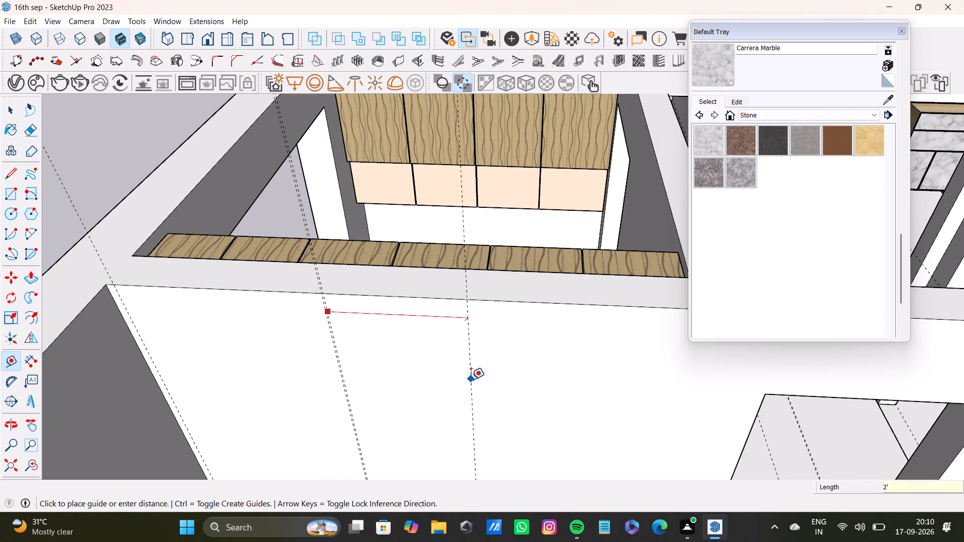
key("2")
key("shift+quotedbl")
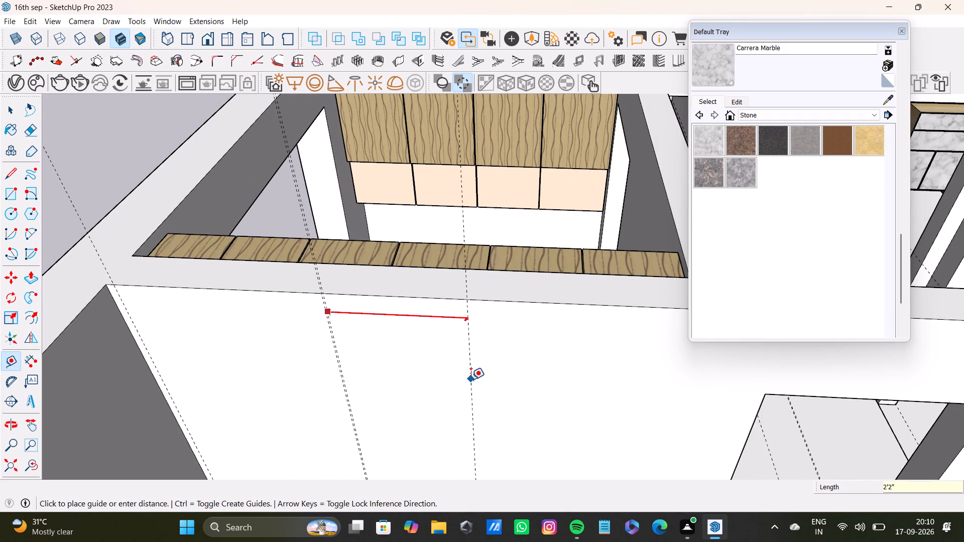
key("Return")
Place a 0.2" gap guide beyond the second 2'2" guide, on the doorway side.
scroll(505, 360, "down", 4)
scroll(515, 381, "up", 7)
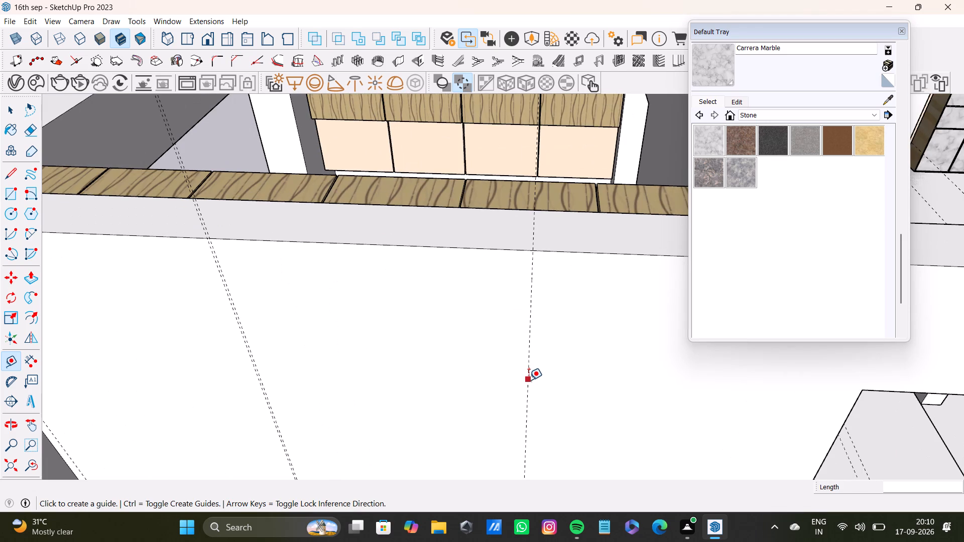
left_click(529, 380)
type("0.")
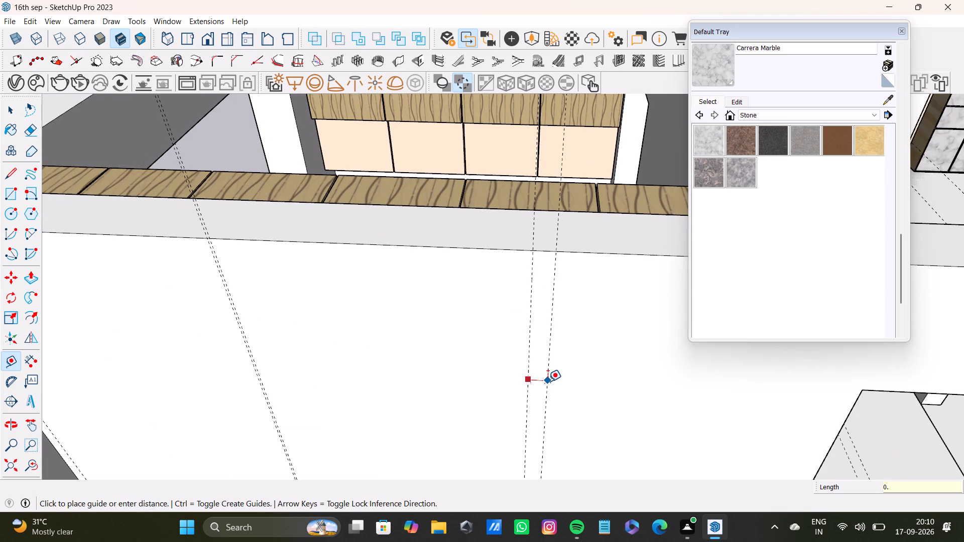
key("2")
key("shift+quotedbl")
key("Return")
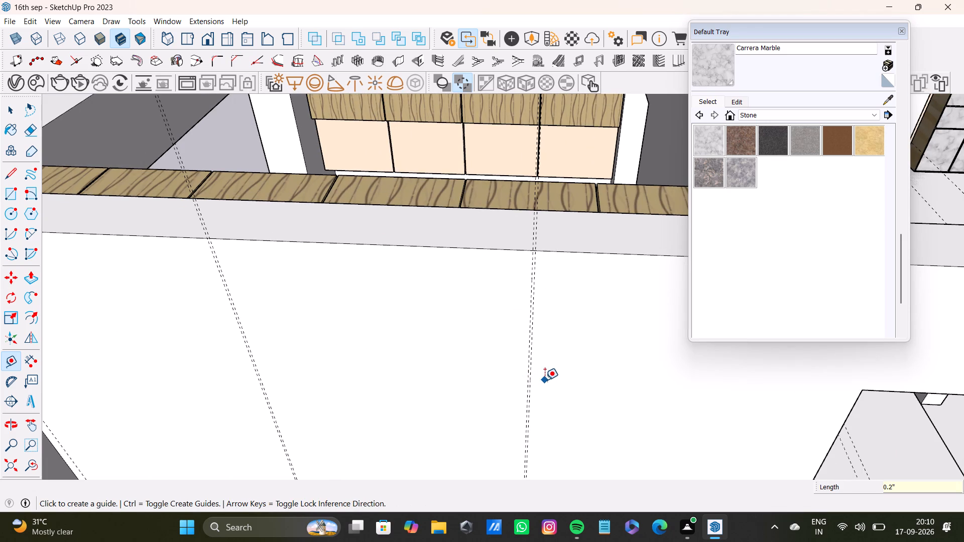
Place a guide on the wall 1" from the door opening's edge, towards the window wall.
scroll(543, 384, "down", 9)
scroll(503, 398, "up", 3)
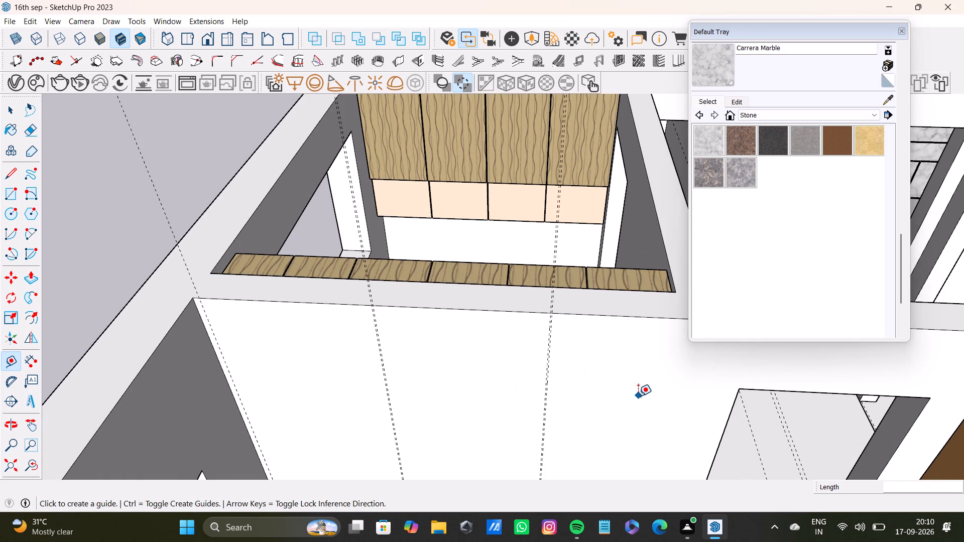
middle_click_drag(638, 396, 515, 404, "shift")
scroll(584, 396, "up", 6)
left_click(625, 422)
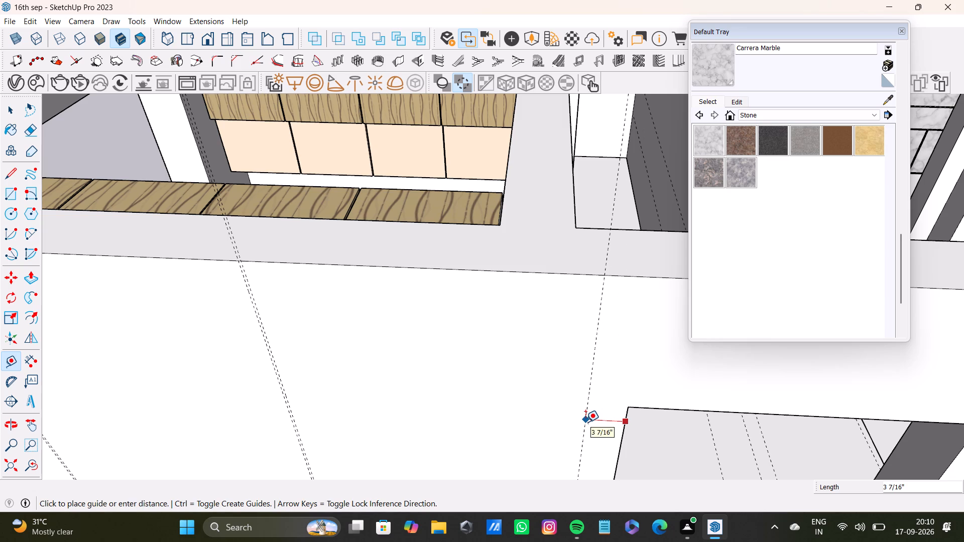
key("1")
key("shift+quotedbl")
key("Return")
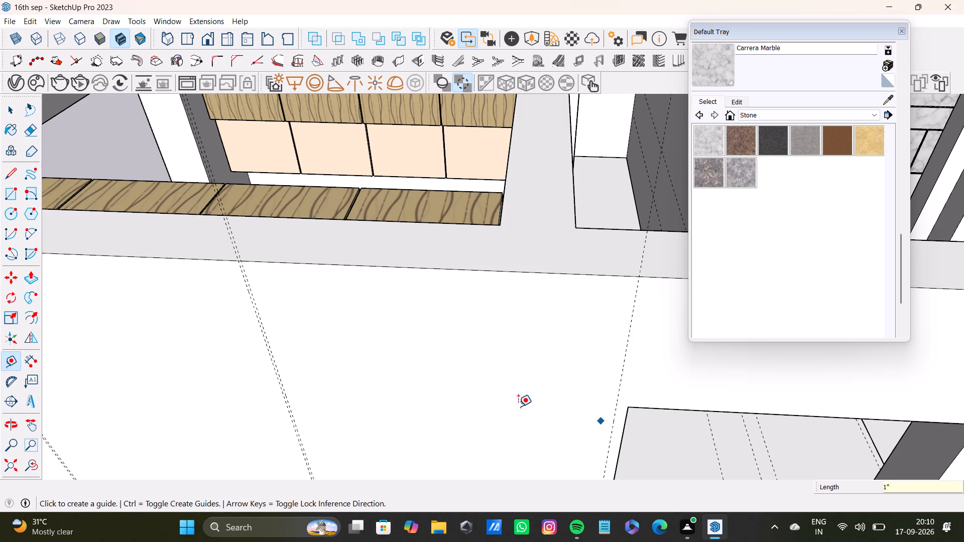
Place a third panel guide 2'2" from the second 0.2" gap guide, towards the doorway.
scroll(343, 364, "down", 9)
middle_click_drag(343, 389, 548, 287, "shift")
middle_click_drag(539, 323, 496, 357)
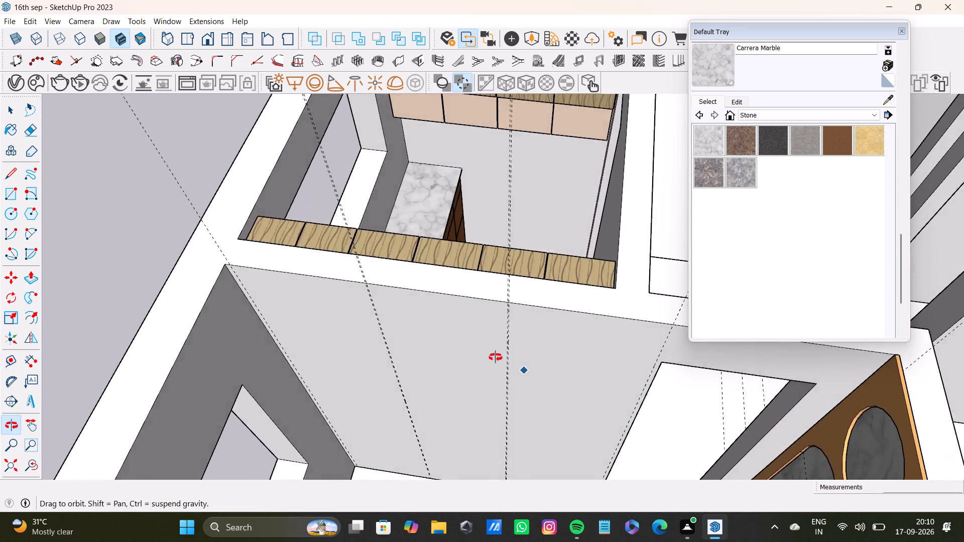
middle_click_drag(496, 357, 502, 321)
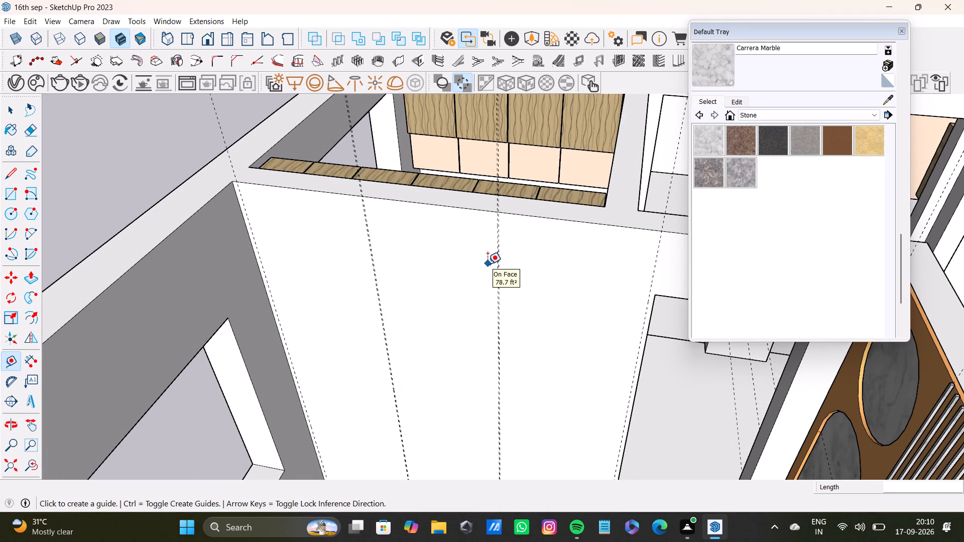
scroll(499, 240, "up", 10)
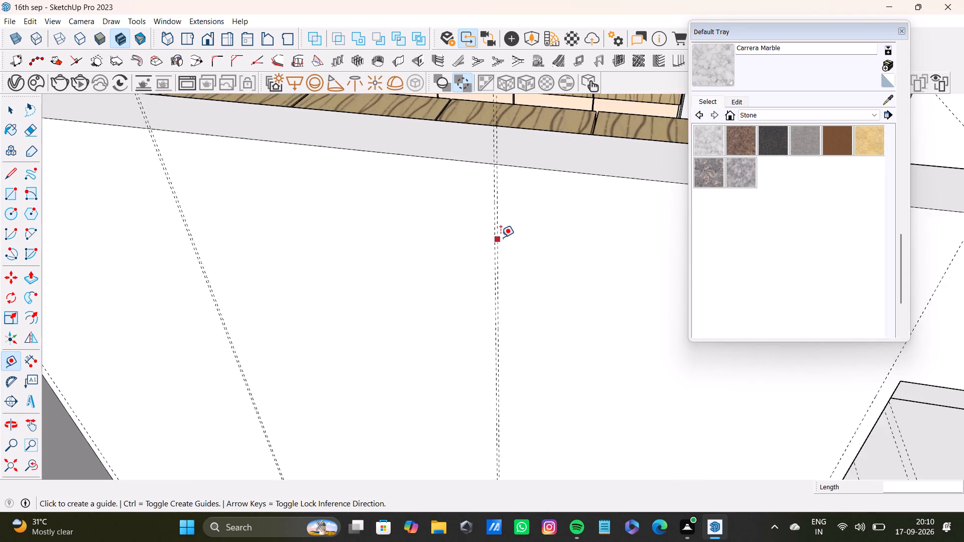
scroll(501, 237, "up", 7)
left_click(495, 242)
scroll(587, 271, "down", 13)
middle_click_drag(585, 352, 450, 363, "shift")
key("2")
type("'2")
key("shift+quotedbl")
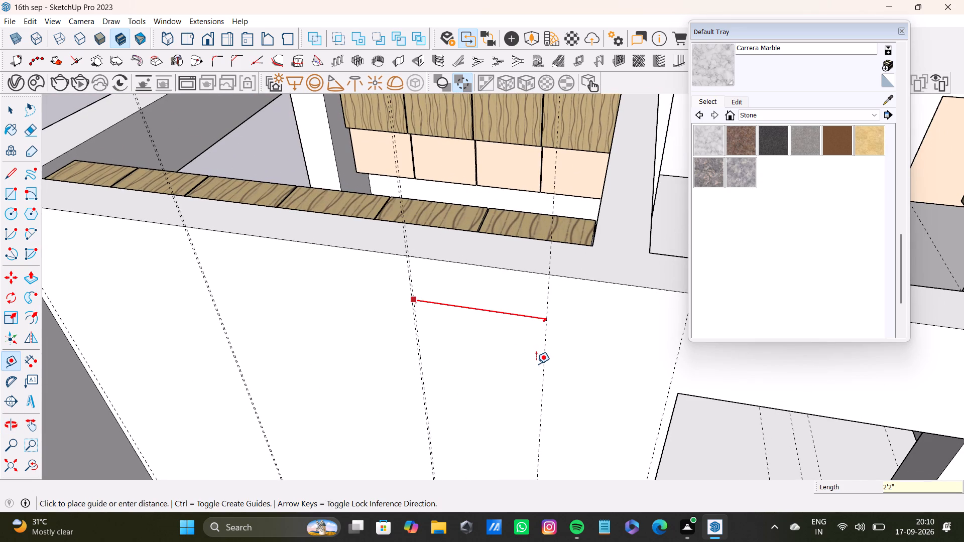
key("Return")
Place a 0.2" gap guide beyond the third 2'2" guide, on the doorway side.
key("space")
scroll(549, 384, "down", 8)
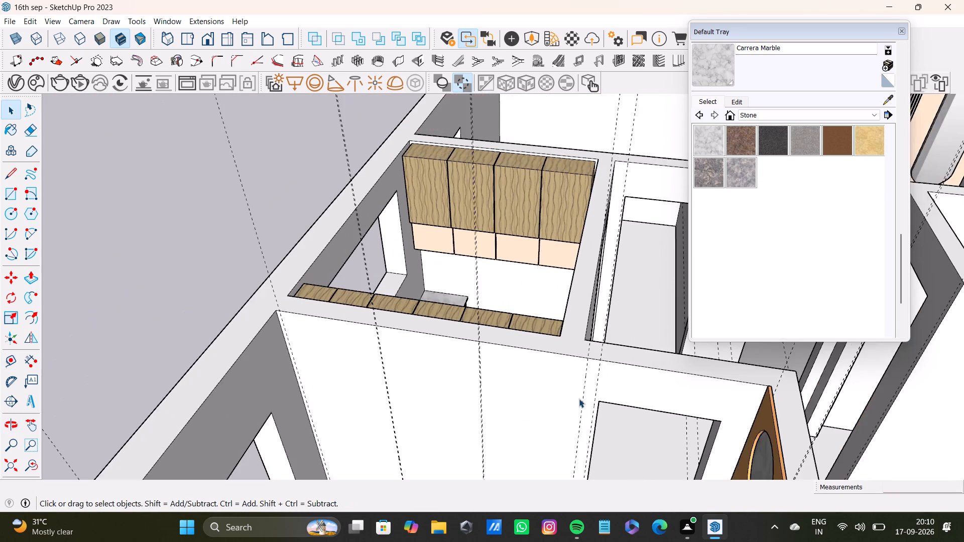
scroll(581, 377, "up", 8)
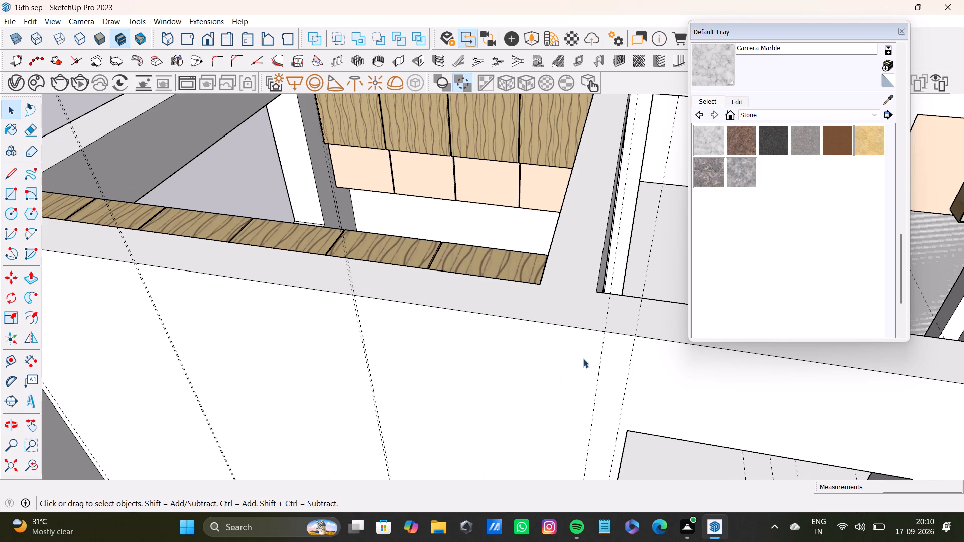
key("t")
left_click(597, 381)
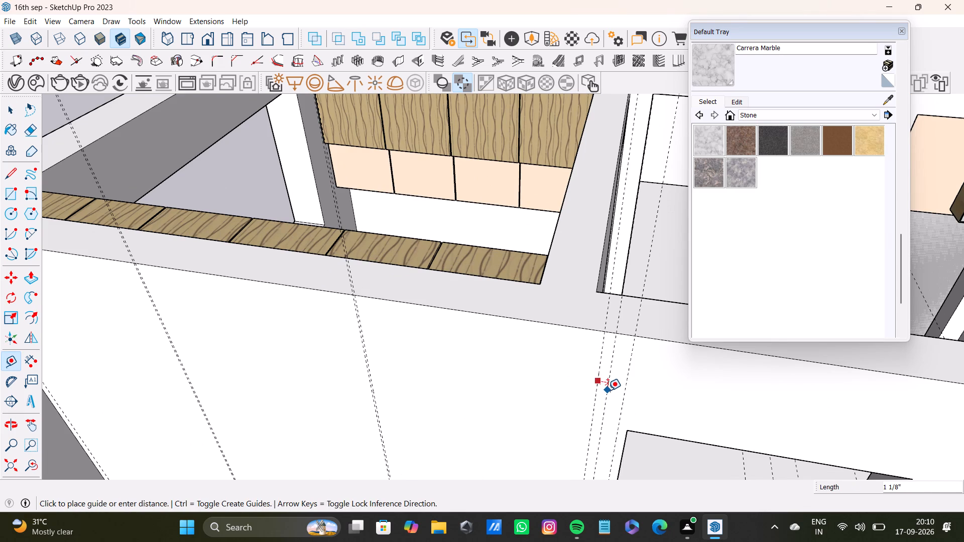
type("0.")
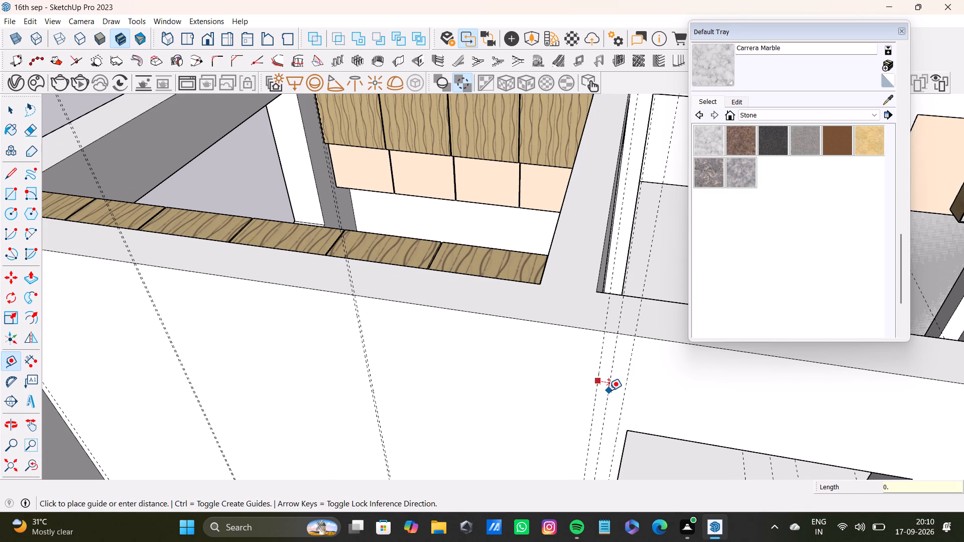
key("2")
key("shift+quotedbl")
key("Return")
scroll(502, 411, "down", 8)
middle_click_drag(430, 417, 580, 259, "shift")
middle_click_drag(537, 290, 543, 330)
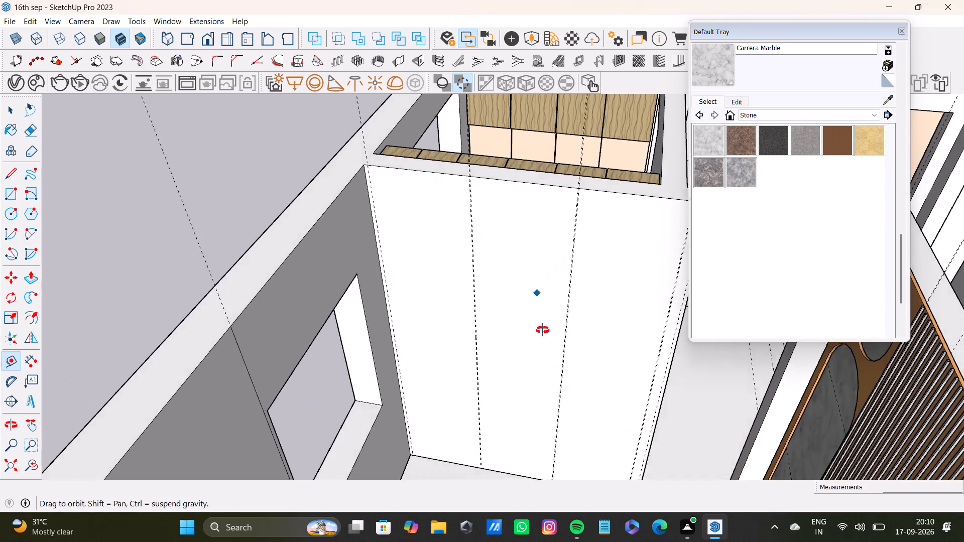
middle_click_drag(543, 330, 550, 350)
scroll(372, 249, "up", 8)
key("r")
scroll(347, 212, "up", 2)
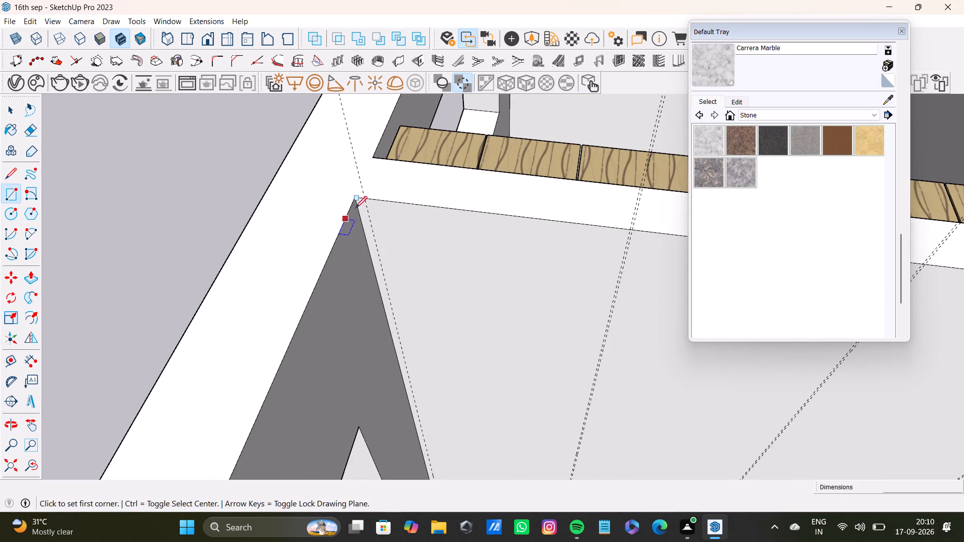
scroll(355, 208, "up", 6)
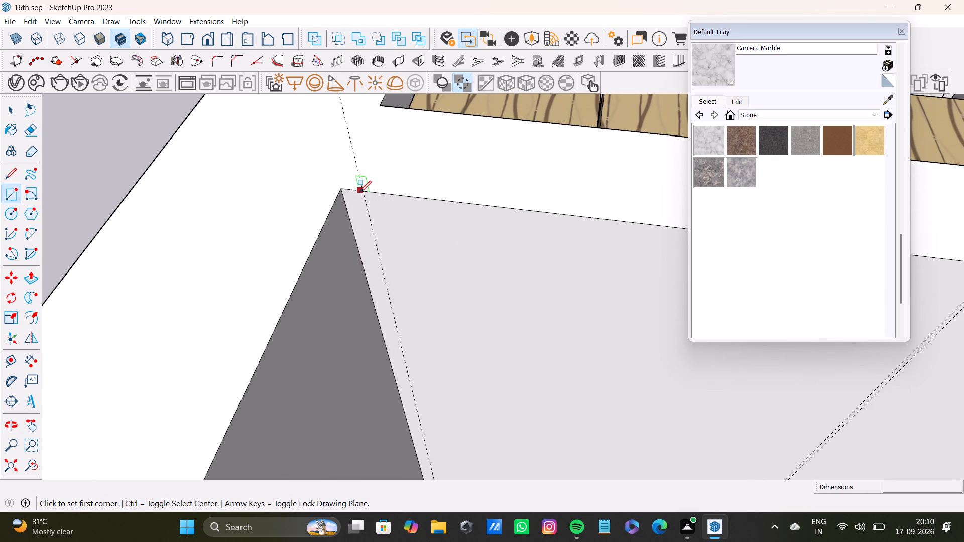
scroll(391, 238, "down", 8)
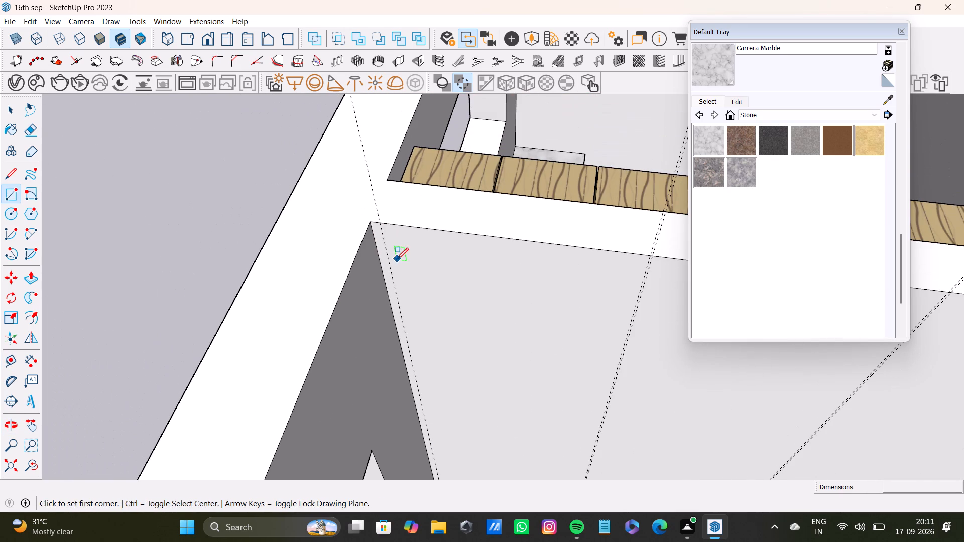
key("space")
Place a horizontal guide across the wall about 3' 1" below its top edge.
key("t")
scroll(422, 230, "up", 2)
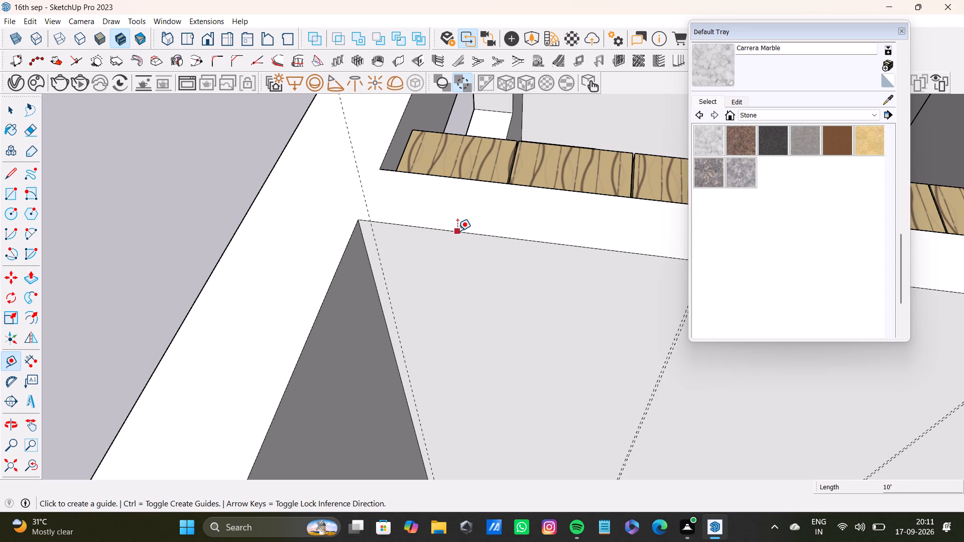
left_click(457, 231)
scroll(451, 302, "down", 4)
middle_click_drag(496, 358, 308, 270)
scroll(514, 325, "down", 4)
middle_click_drag(521, 353, 524, 346, "shift")
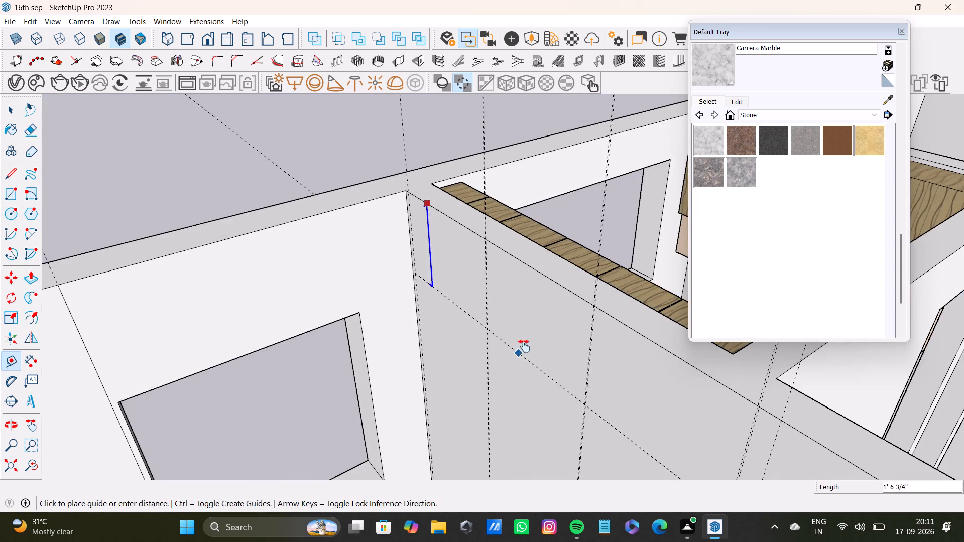
middle_click_drag(524, 346, 555, 119, "shift")
scroll(529, 203, "down", 2)
middle_click_drag(530, 214, 515, 296, "shift")
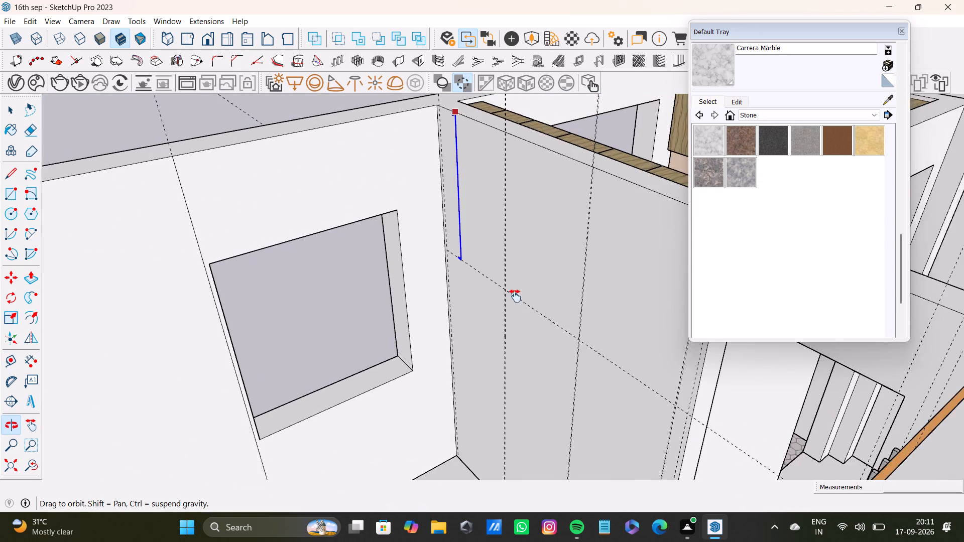
middle_click_drag(515, 296, 474, 313, "shift")
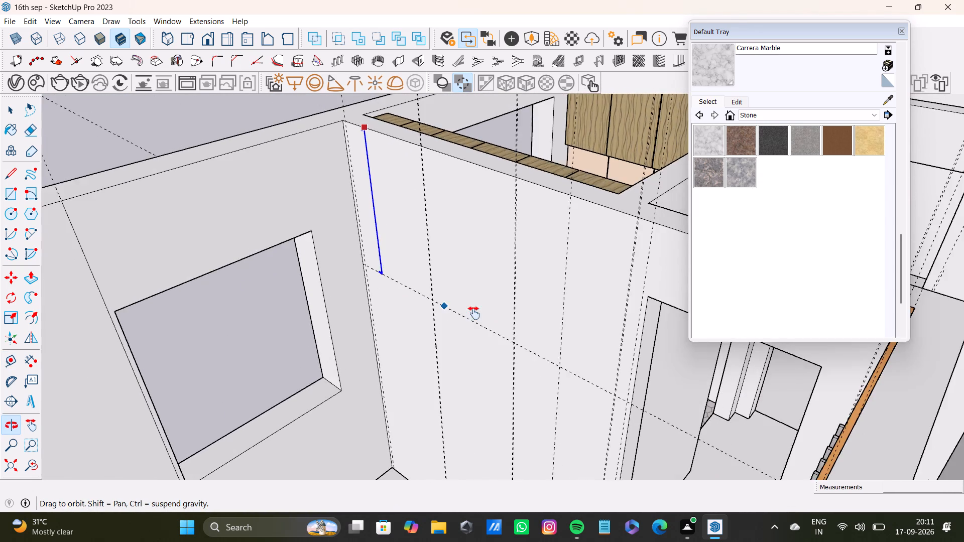
middle_click_drag(474, 313, 535, 309, "shift")
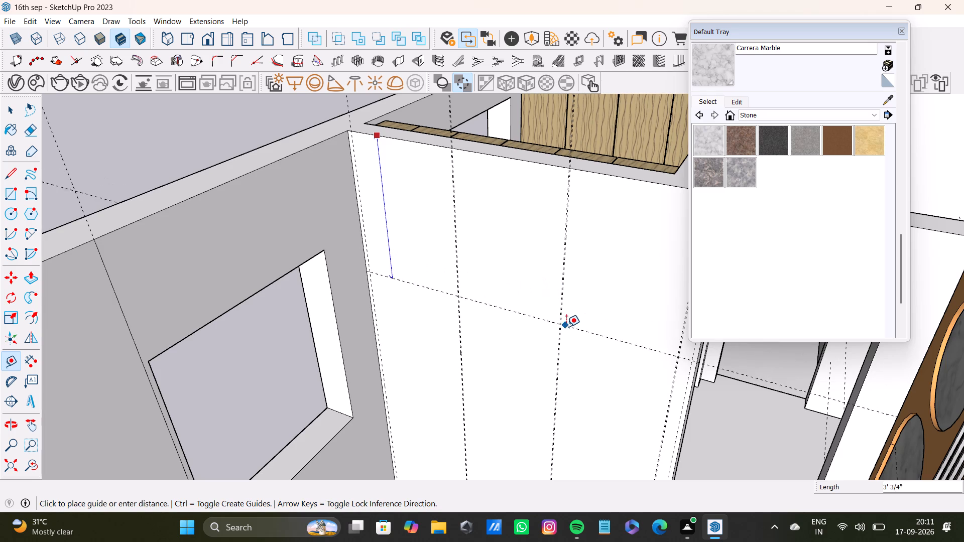
left_click(571, 328)
Close the Default Tray.
middle_click_drag(555, 299, 630, 362)
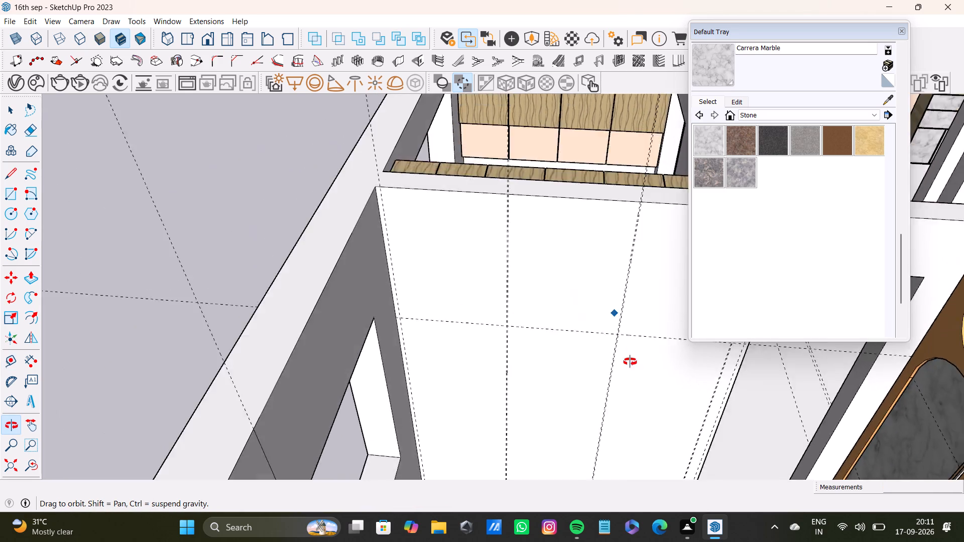
middle_click_drag(630, 362, 412, 326)
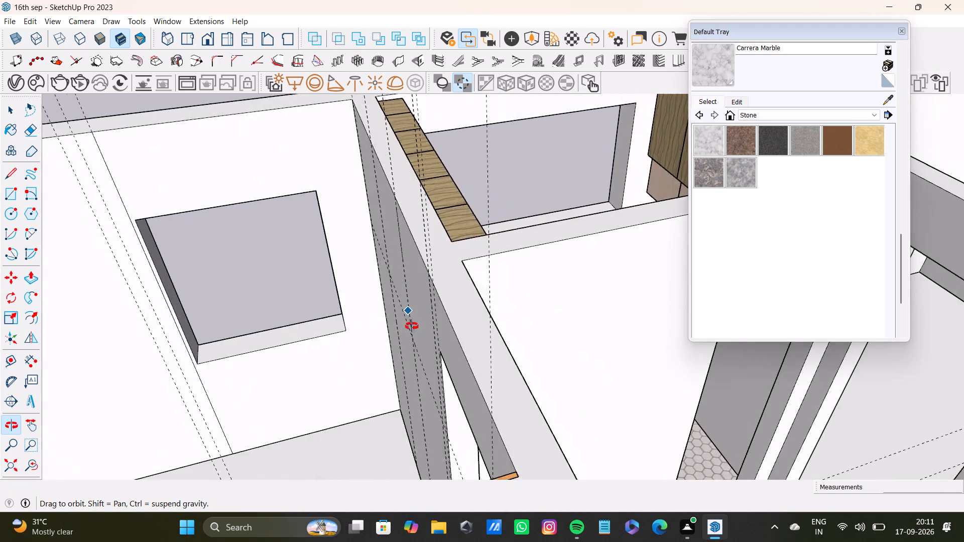
middle_click_drag(412, 326, 568, 318)
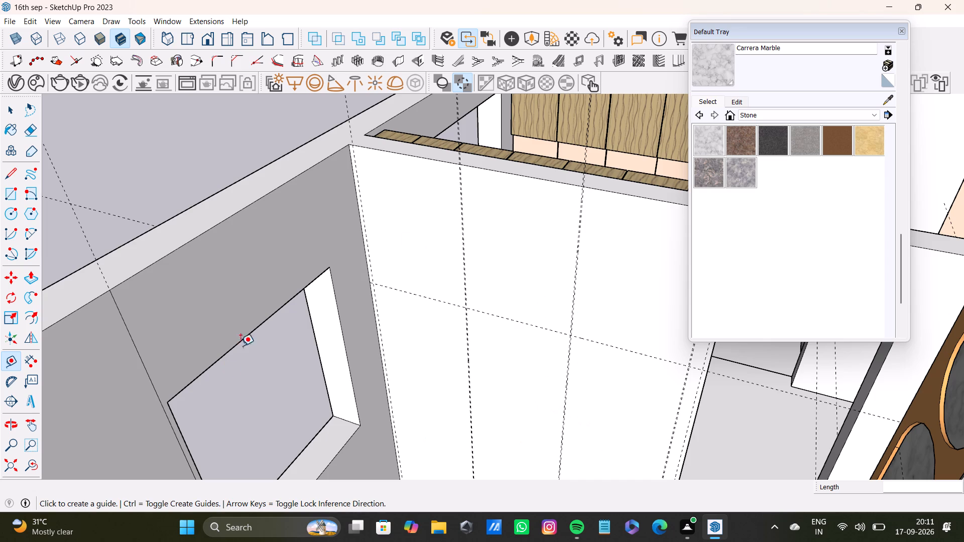
left_click(904, 29)
Draw the first upper panel rectangle beside the window wall, 2'2" wide, from the wall's top edge to the horizontal guide.
scroll(489, 280, "up", 4)
middle_click_drag(488, 282, 497, 276)
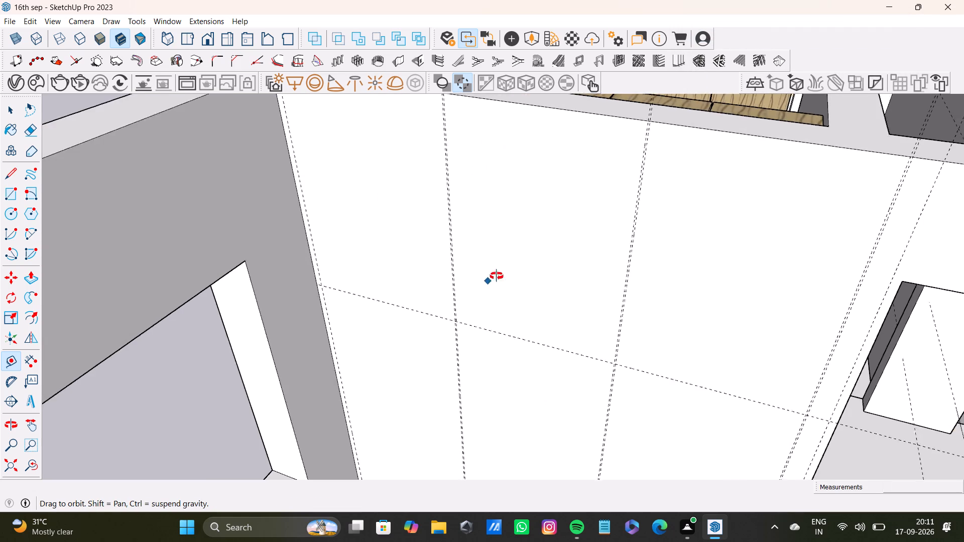
middle_click_drag(497, 276, 590, 294)
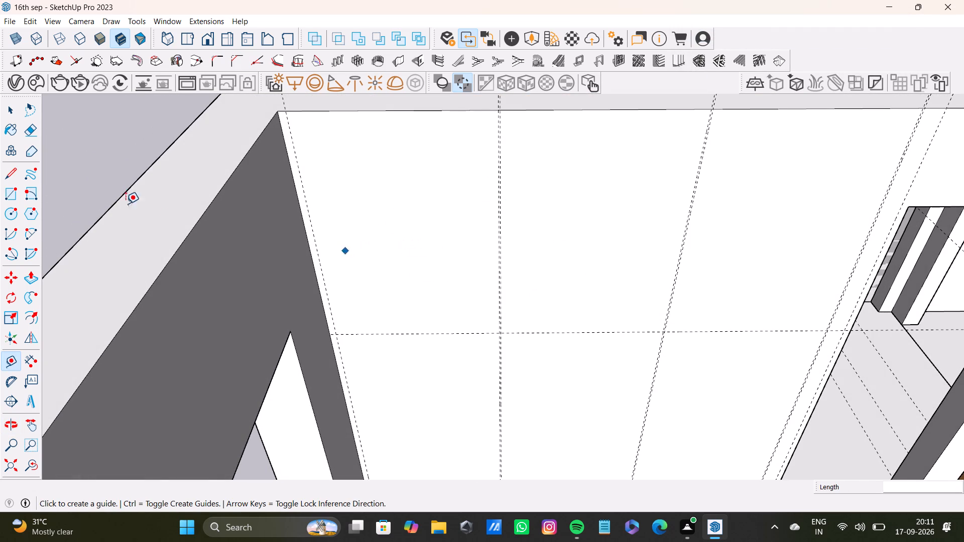
left_click(12, 198)
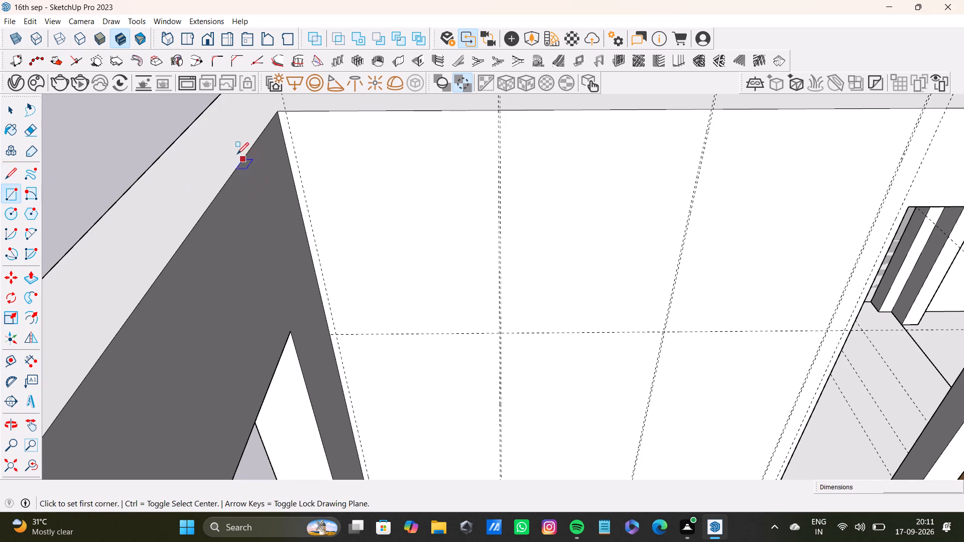
scroll(237, 149, "up", 5)
middle_click_drag(356, 154, 354, 249)
scroll(311, 201, "up", 5)
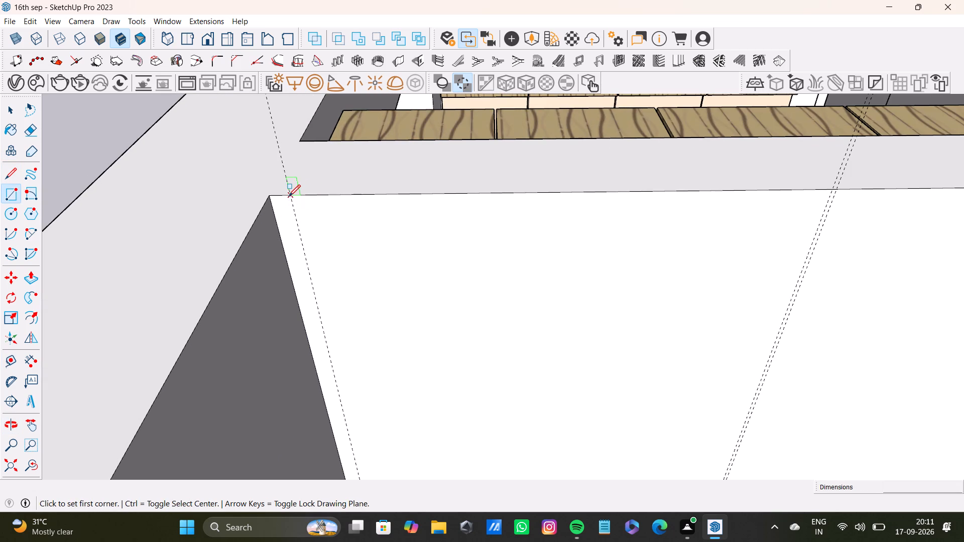
left_click(289, 196)
scroll(419, 265, "down", 4)
middle_click_drag(511, 330, 421, 53, "shift")
scroll(483, 245, "down", 2)
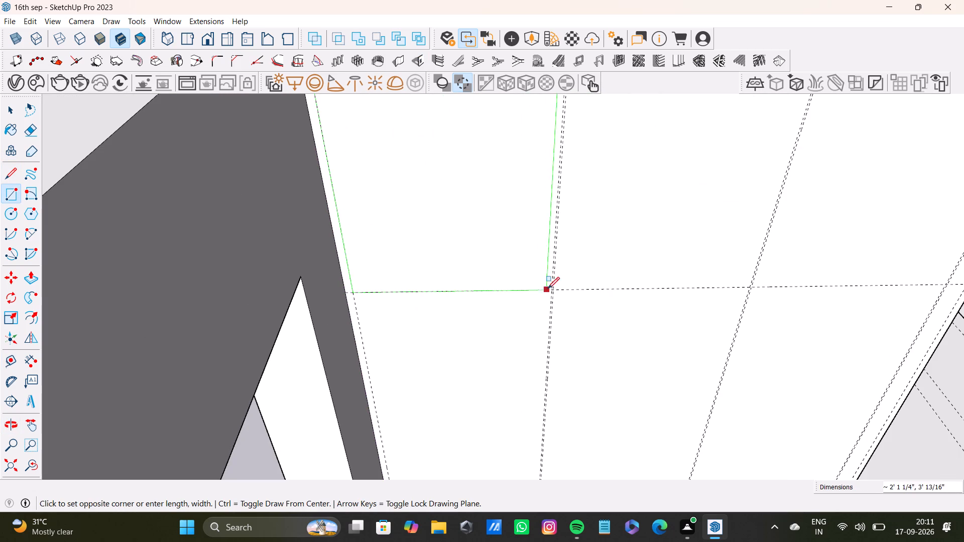
scroll(547, 288, "up", 8)
key("Left")
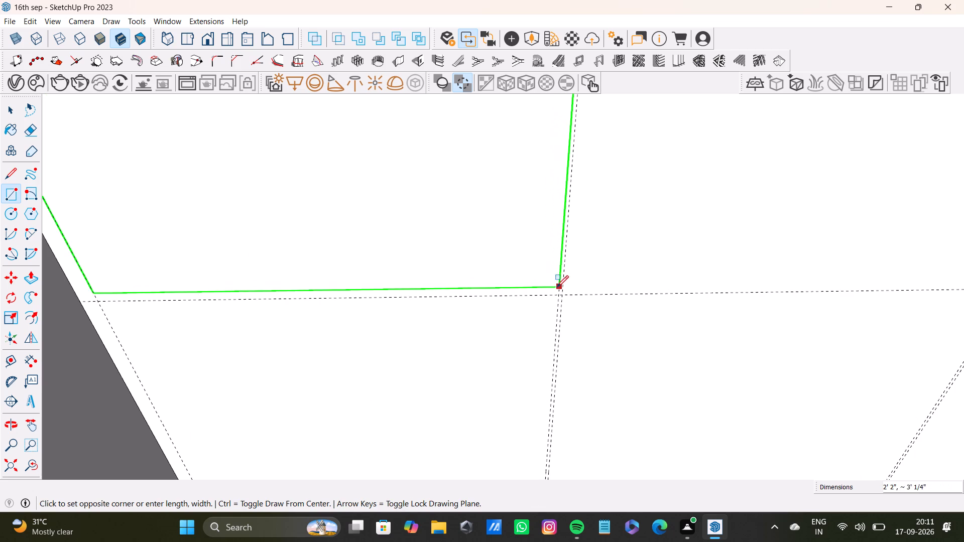
left_click(558, 294)
Draw the second upper panel rectangle between the first and second gap guides, from the wall's top edge to the horizontal guide.
scroll(516, 265, "down", 8)
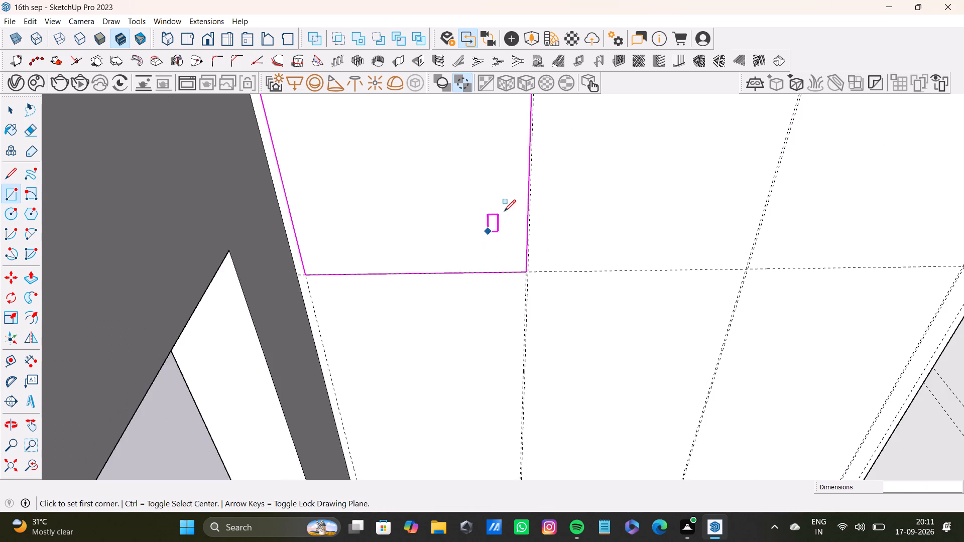
middle_click_drag(504, 211, 426, 344, "shift")
scroll(425, 151, "up", 3)
middle_click_drag(438, 142, 419, 348, "shift")
scroll(407, 254, "up", 8)
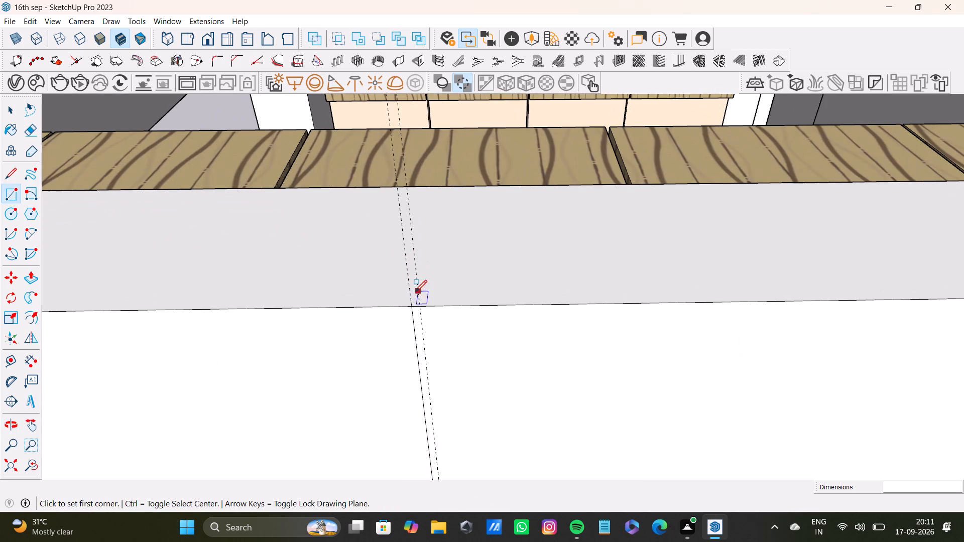
left_click(420, 307)
scroll(617, 371, "down", 5)
middle_click_drag(654, 405, 387, 34, "shift")
scroll(456, 172, "down", 5)
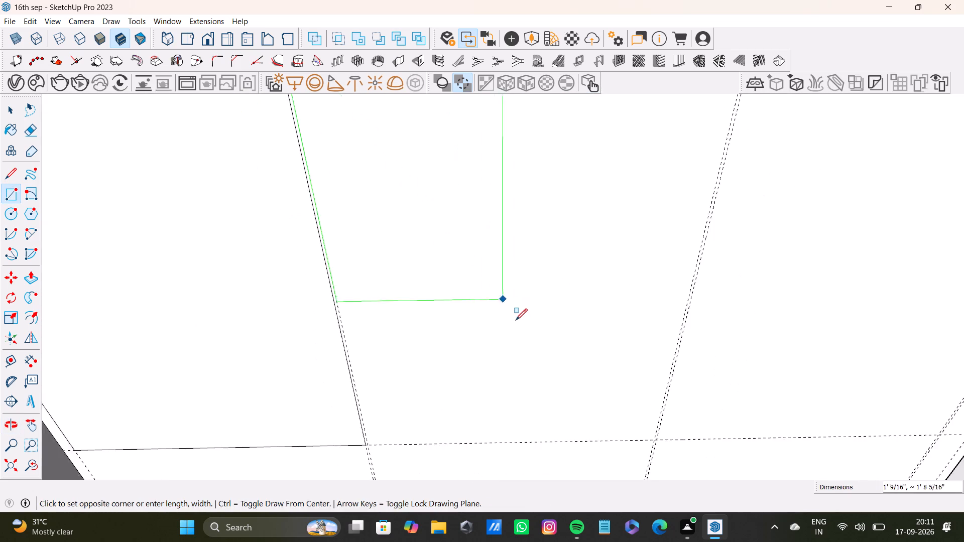
scroll(516, 320, "down", 1)
middle_click_drag(519, 322, 500, 210, "shift")
scroll(543, 272, "up", 9)
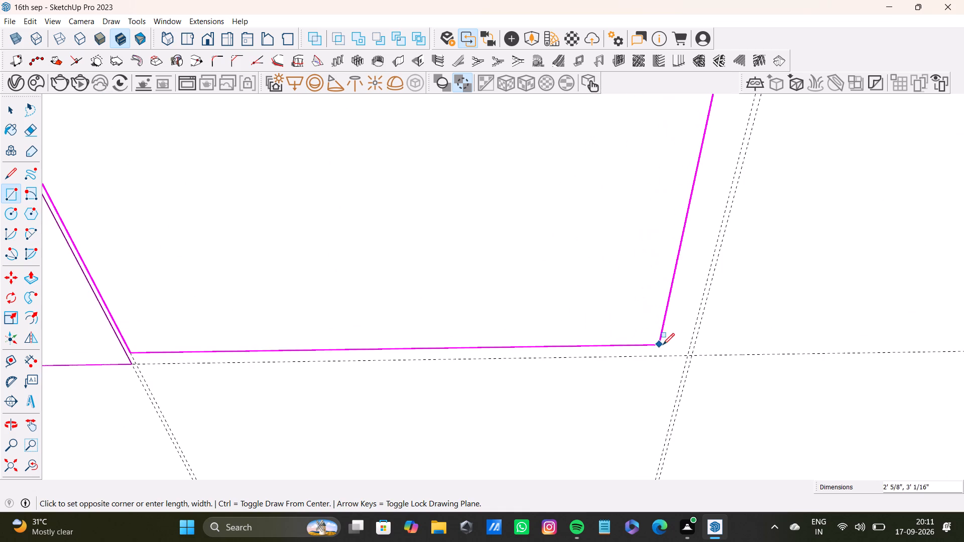
left_click(686, 354)
Draw the third upper panel rectangle on the doorway side between its gap guides, from the wall's top edge to the horizontal guide.
scroll(337, 283, "down", 2)
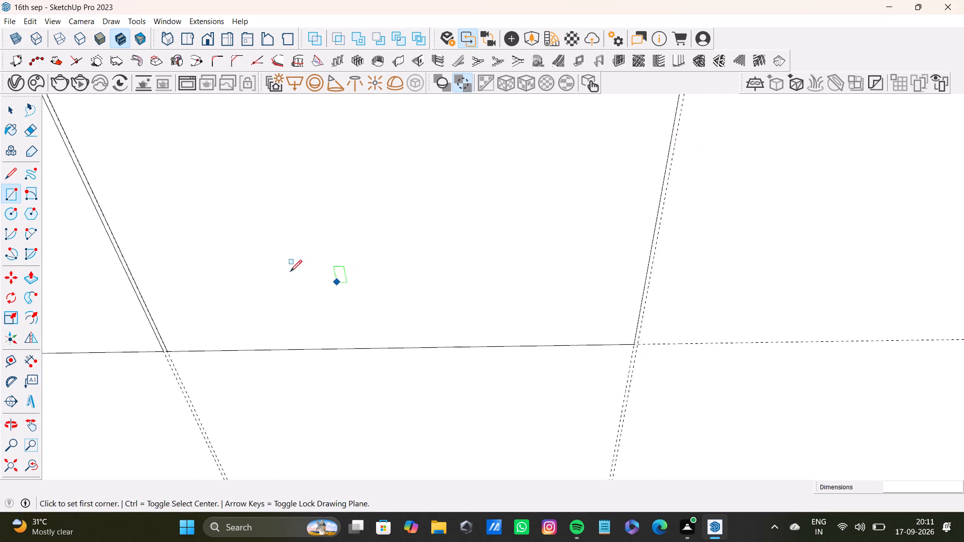
scroll(290, 272, "down", 11)
middle_click_drag(298, 246, 335, 398, "shift")
scroll(394, 223, "up", 11)
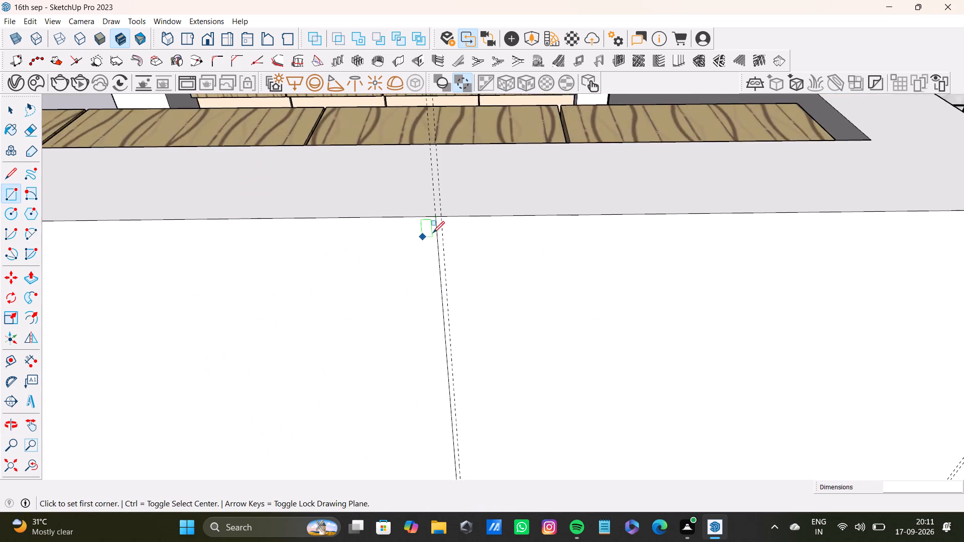
scroll(433, 233, "up", 3)
left_click(444, 208)
scroll(544, 303, "down", 6)
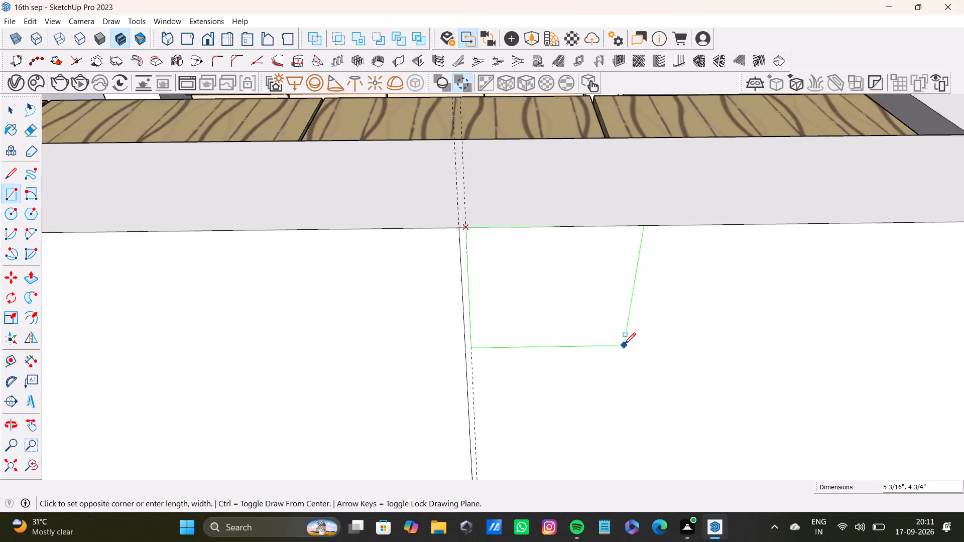
scroll(624, 344, "down", 1)
middle_click_drag(668, 354, 475, 98)
scroll(507, 203, "down", 4)
middle_click_drag(583, 297, 538, 131)
scroll(557, 207, "up", 7)
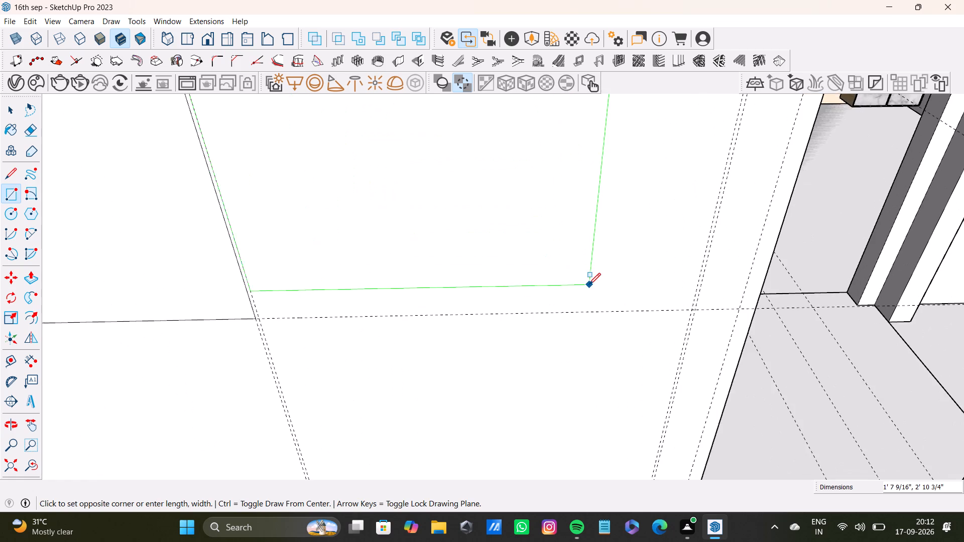
scroll(589, 285, "up", 1)
left_click(712, 315)
Pull the first upper panel beside the window wall out about 1' 1" from the wall.
scroll(361, 302, "down", 3)
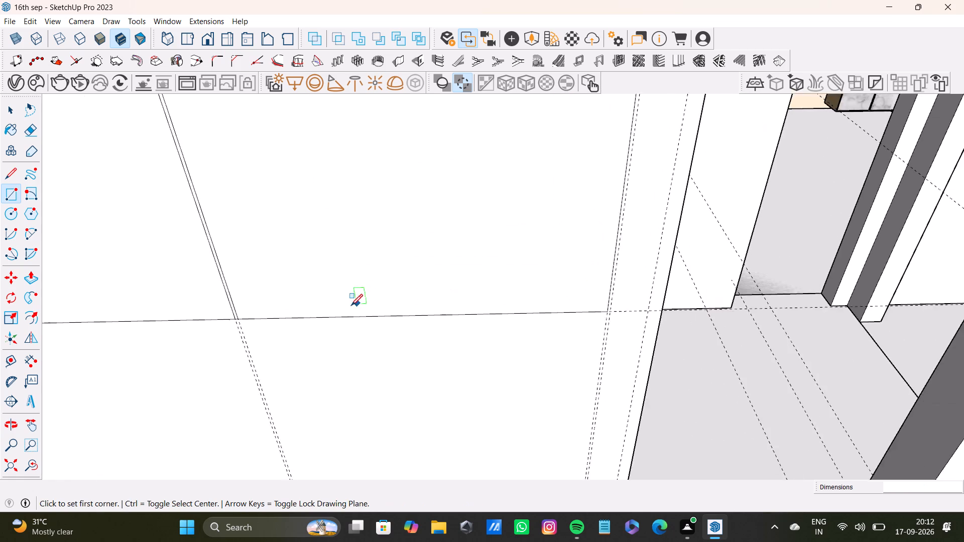
scroll(351, 306, "down", 11)
middle_click_drag(334, 313, 641, 280)
scroll(468, 277, "down", 4)
middle_click_drag(463, 278, 461, 338)
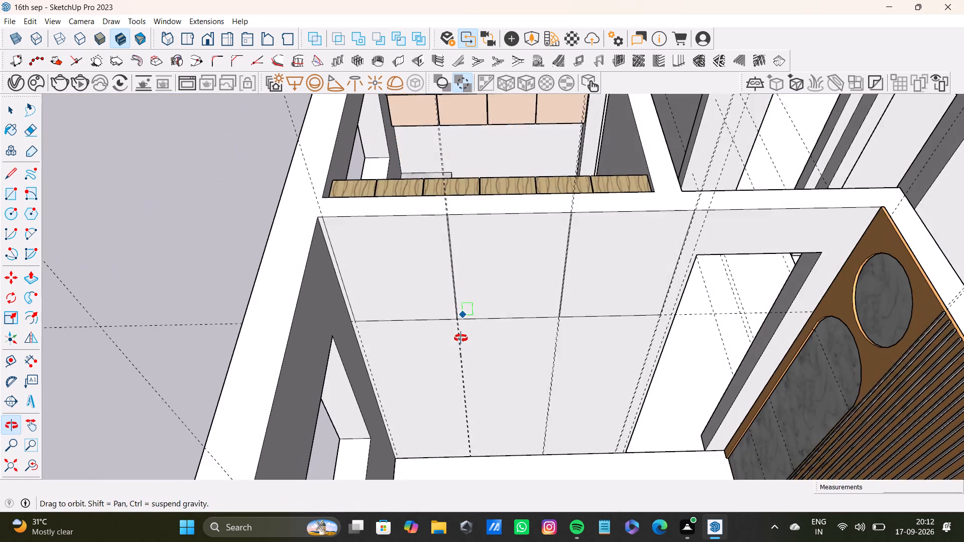
middle_click_drag(461, 338, 459, 343)
key("space")
left_click(424, 279)
key("p")
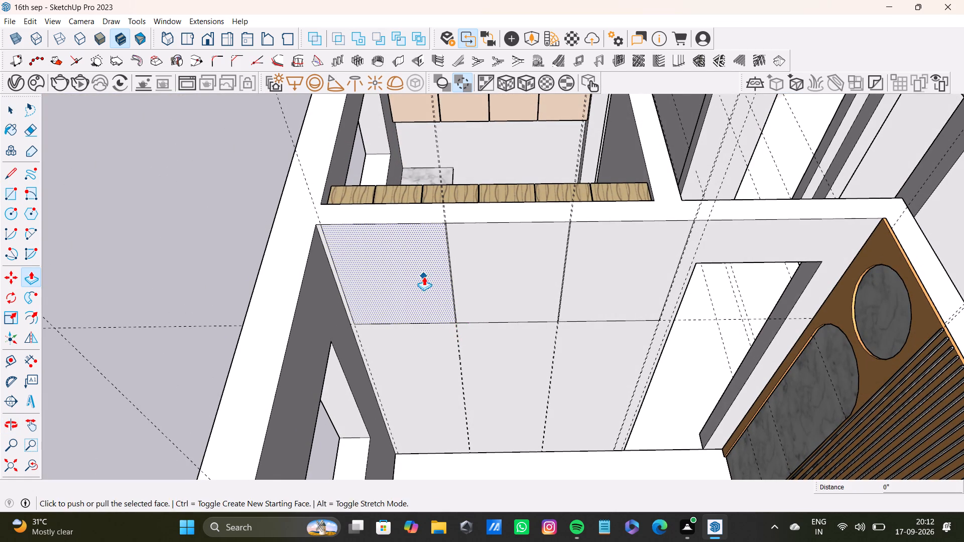
left_click_drag(424, 277, 396, 322)
key("space")
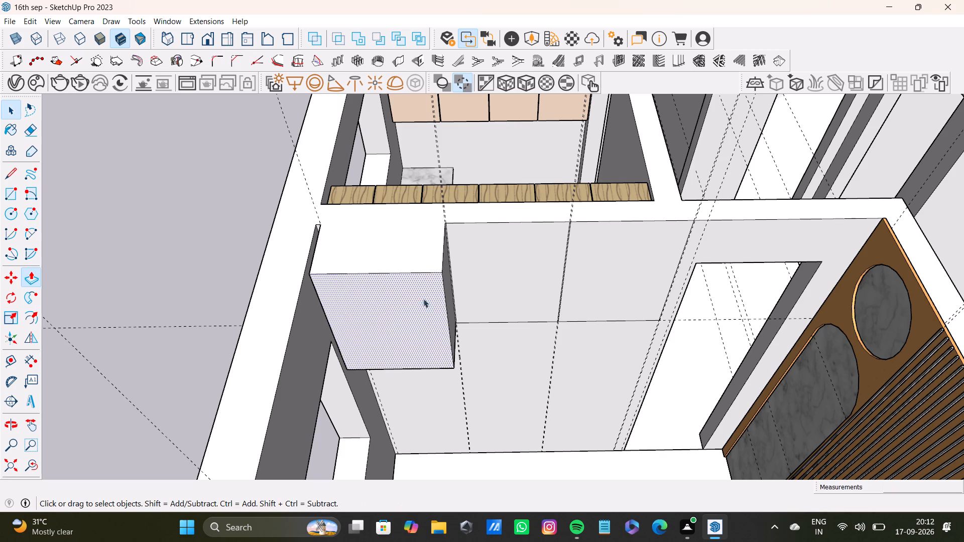
Pull the second and third upper panels out flush with the front of the first.
left_click(478, 267)
key("p")
left_click_drag(478, 266, 391, 306)
key("space")
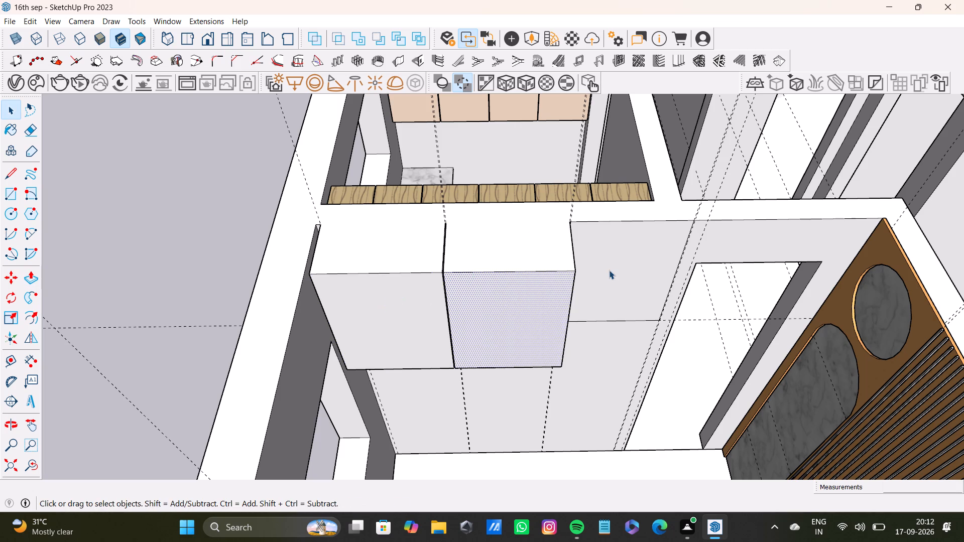
left_click(609, 270)
key("p")
left_click_drag(609, 270, 537, 315)
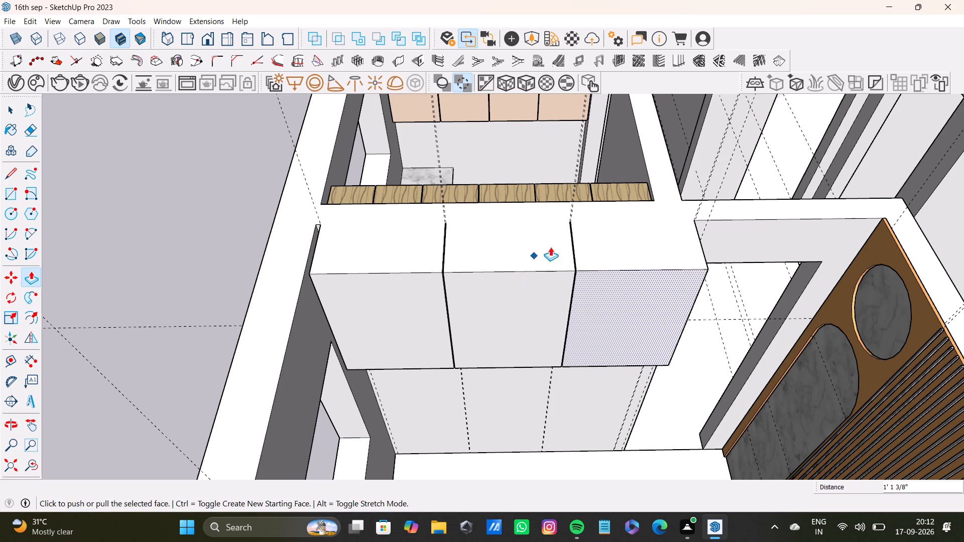
key("space")
Place a guide about 1' 1" behind the boxes' front top edge, along the line where their tops meet the wall.
key("t")
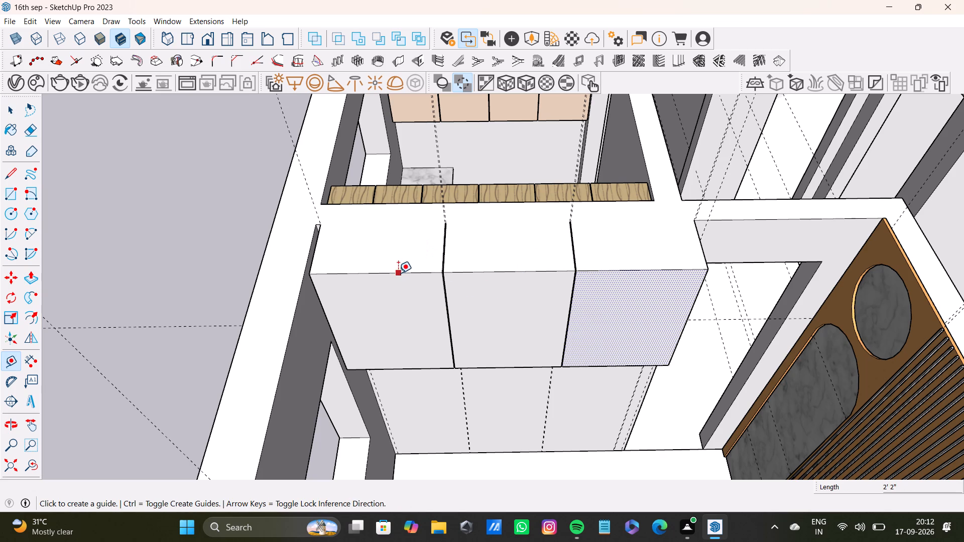
left_click_drag(398, 273, 393, 267)
left_click(319, 226)
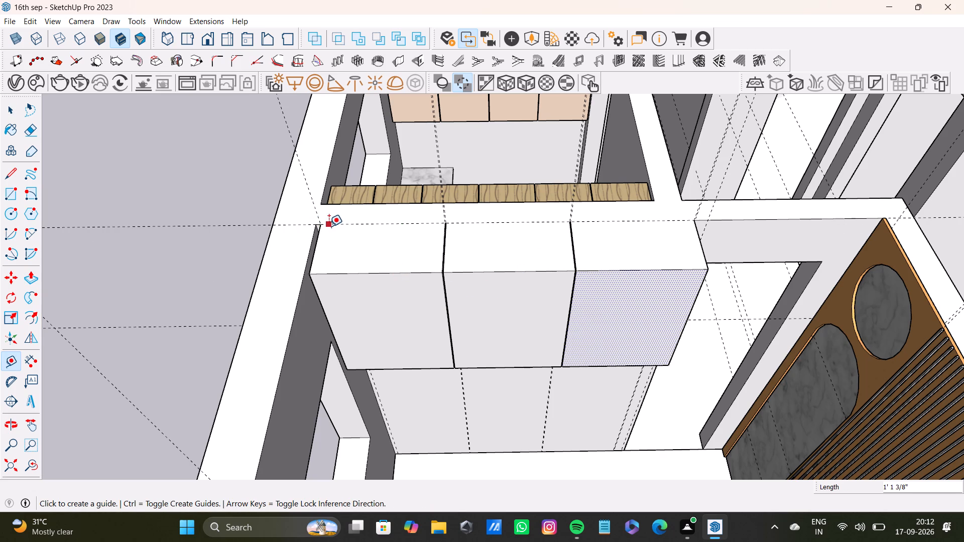
Draw a line along the wall-side guide across the back top edge of the first upper box, beside the window wall.
key("l")
scroll(309, 227, "up", 10)
left_click(321, 209)
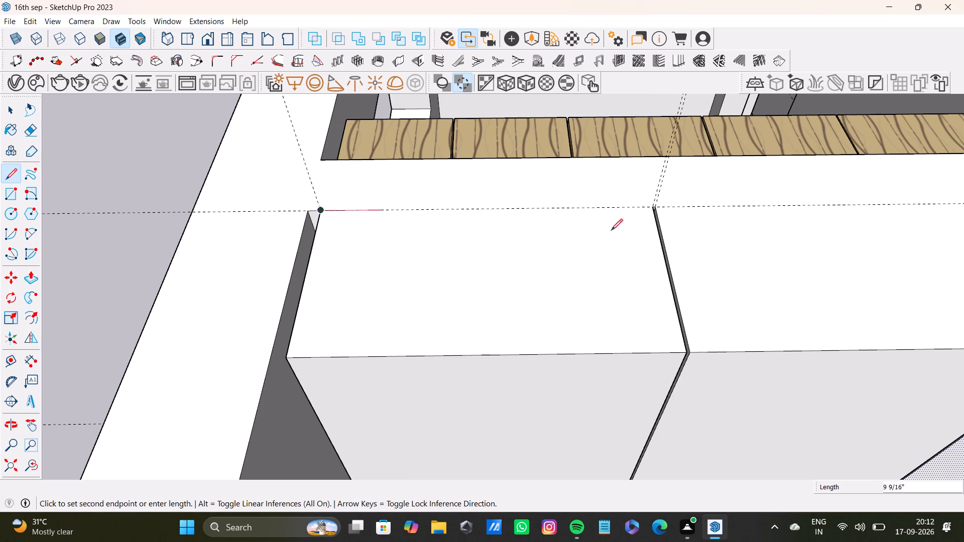
left_click(651, 207)
scroll(679, 221, "up", 4)
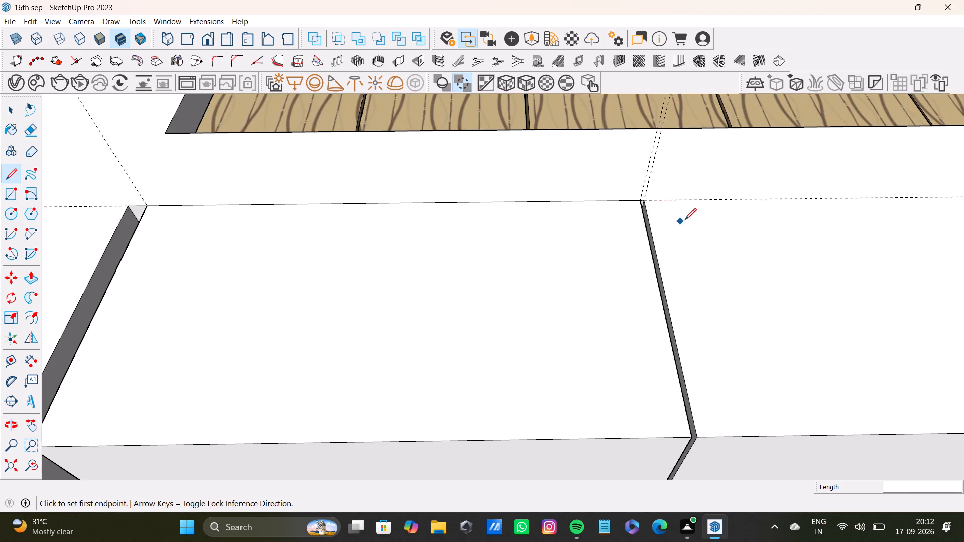
Draw a line along the same guide across the back top edge of the middle upper box, between its gap guides.
middle_click_drag(674, 226, 581, 269, "shift")
scroll(587, 259, "up", 10)
left_click_drag(538, 226, 544, 225)
scroll(846, 231, "down", 2)
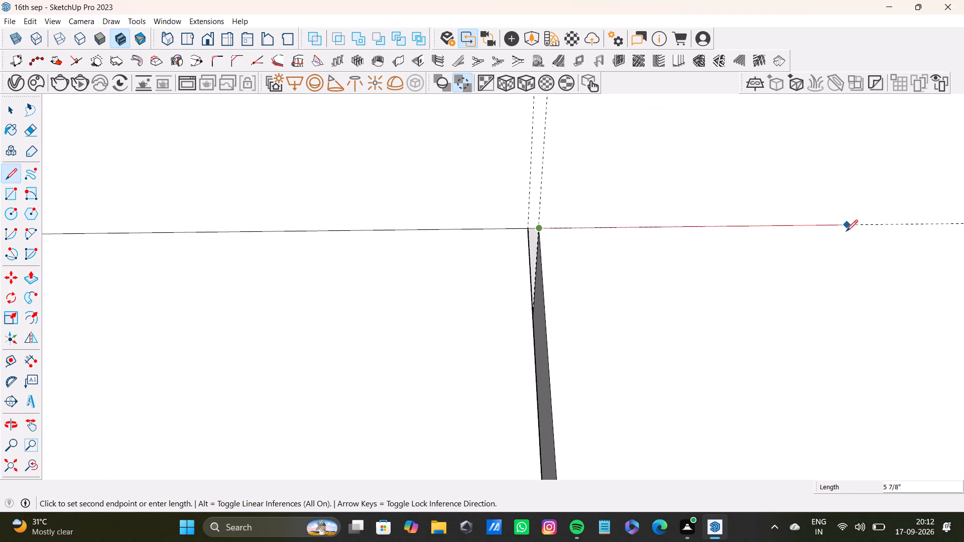
scroll(846, 231, "down", 2)
middle_click_drag(962, 244, 318, 246, "shift")
scroll(804, 229, "down", 8)
middle_click_drag(866, 235, 651, 245)
scroll(694, 242, "up", 1)
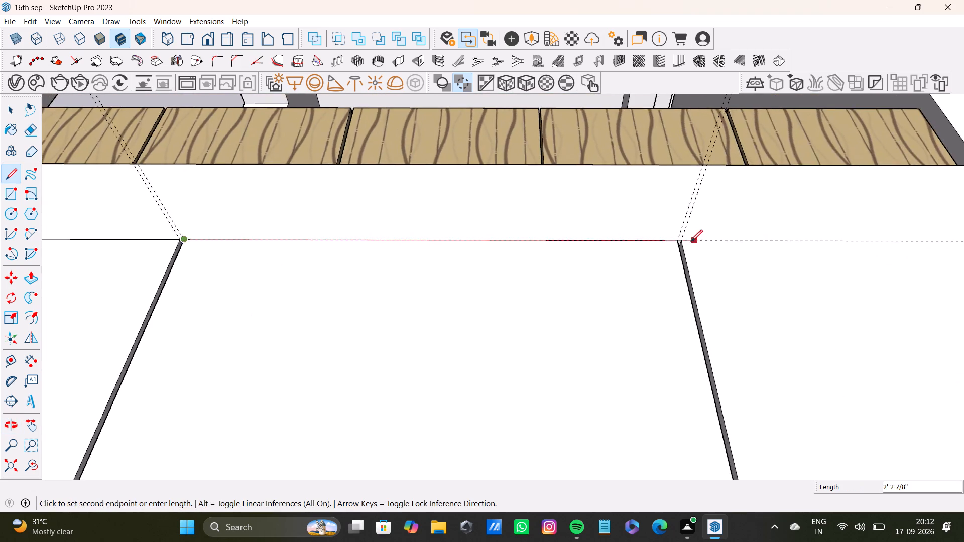
scroll(691, 241, "up", 4)
left_click(672, 241)
Draw a line along the same guide across the back top edge of the third upper box, ending at its doorway-side corner.
scroll(716, 263, "down", 6)
middle_click_drag(726, 273, 667, 296, "shift")
scroll(647, 285, "up", 3)
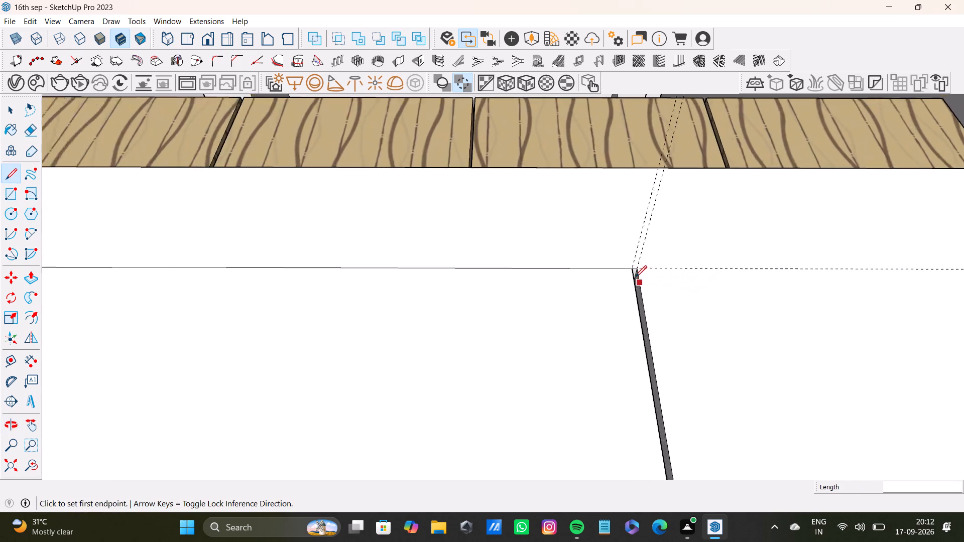
scroll(635, 277, "up", 20)
scroll(635, 277, "up", 8)
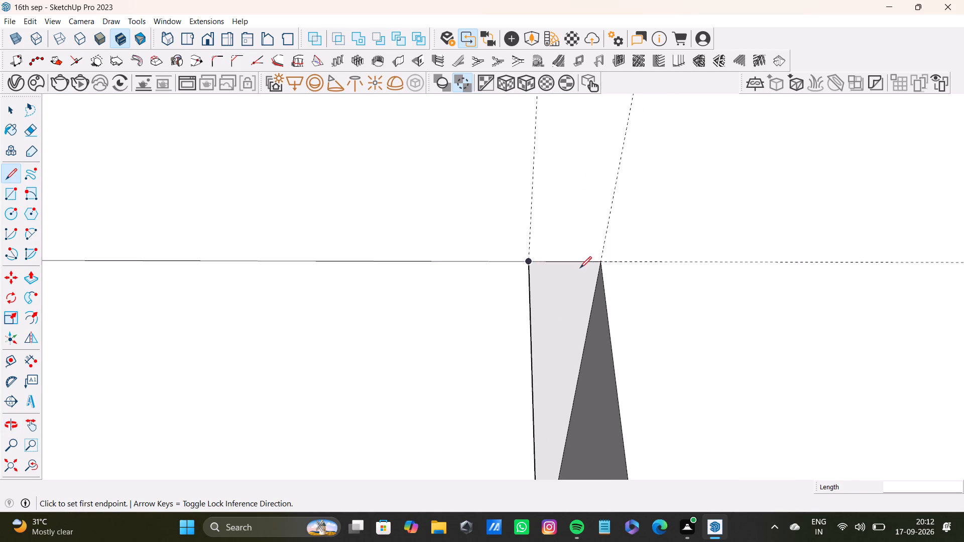
left_click(602, 261)
scroll(963, 293, "down", 7)
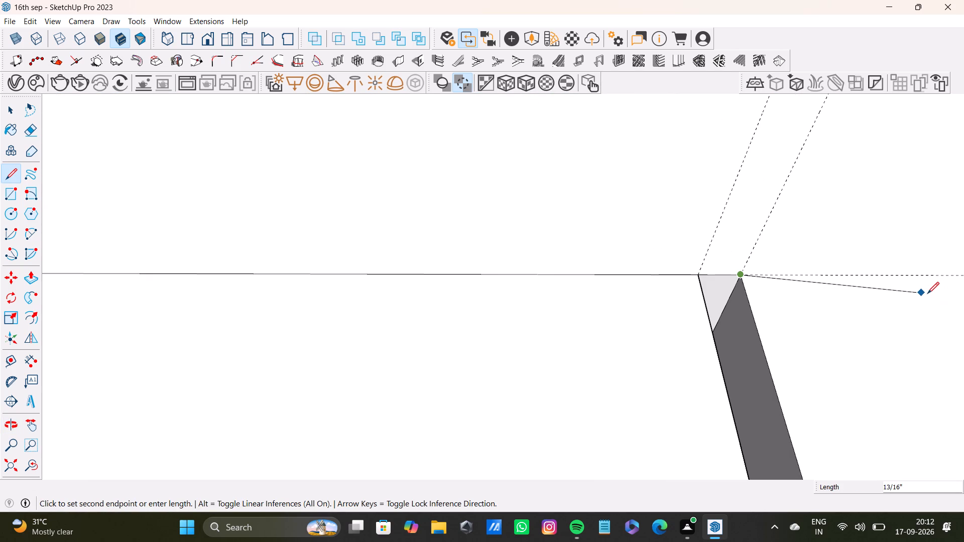
scroll(924, 294, "down", 3)
middle_click_drag(924, 294, 658, 305, "shift")
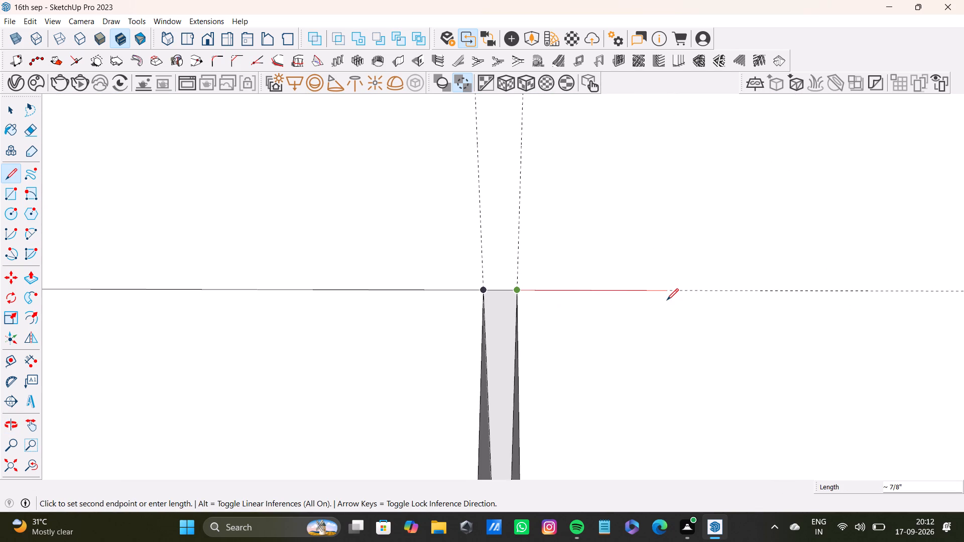
scroll(756, 311, "down", 7)
middle_click_drag(847, 321, 299, 341, "shift")
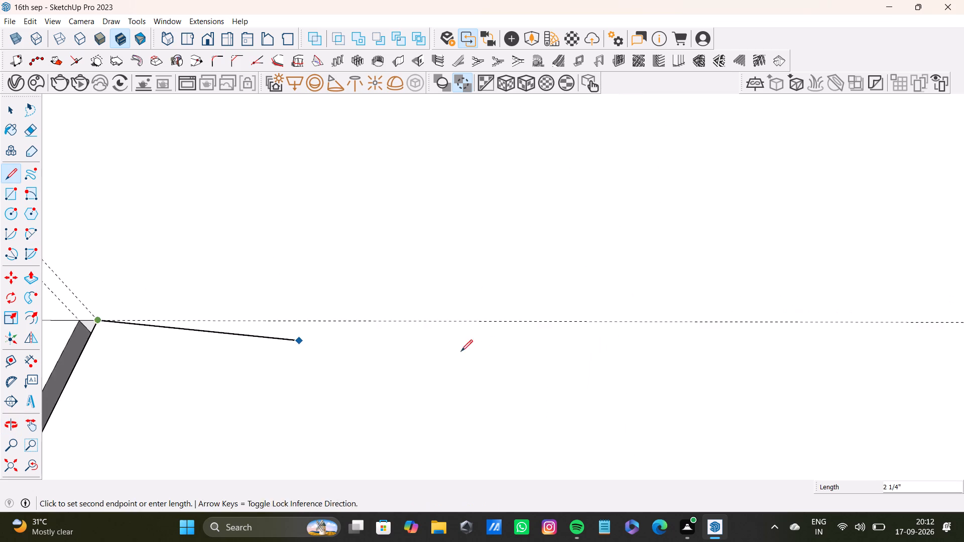
scroll(480, 351, "down", 16)
middle_click_drag(778, 357, 292, 356)
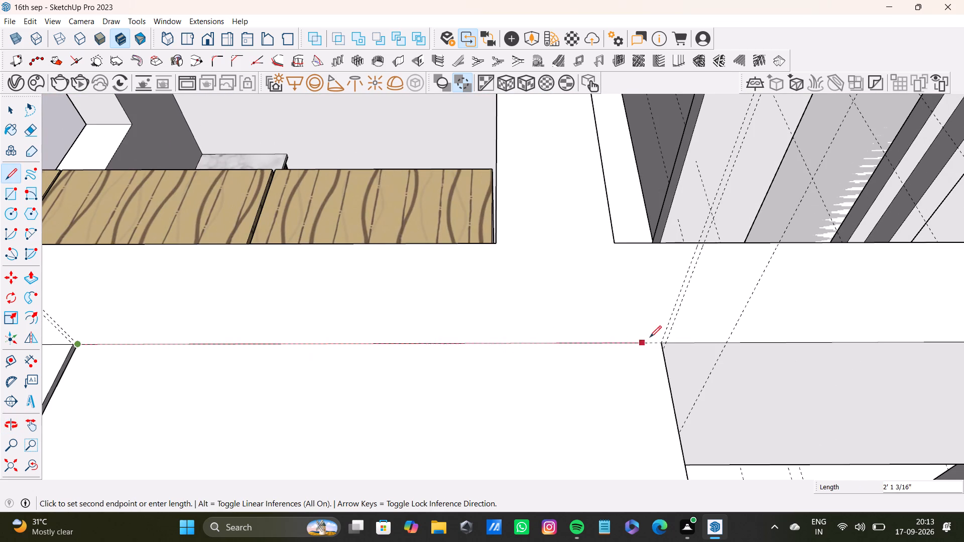
left_click(660, 337)
key("space")
scroll(580, 341, "down", 13)
middle_click_drag(444, 359, 672, 214, "shift")
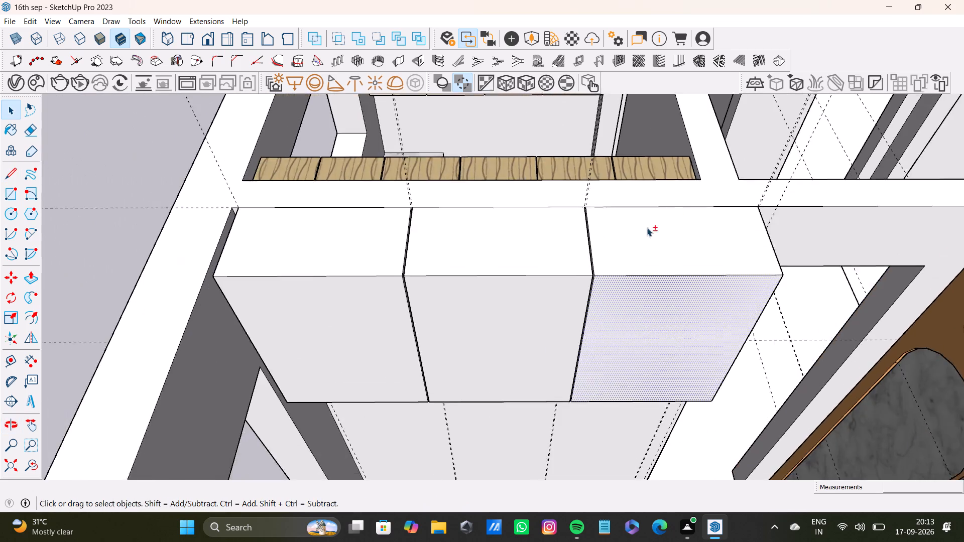
Place a guide on the wall 0.2" below the line where the undersides of the upper boxes meet it.
scroll(605, 254, "down", 8)
middle_click_drag(574, 297, 566, 329)
scroll(567, 327, "down", 4)
key("space")
left_click(280, 231)
scroll(511, 390, "up", 7)
left_click(483, 349)
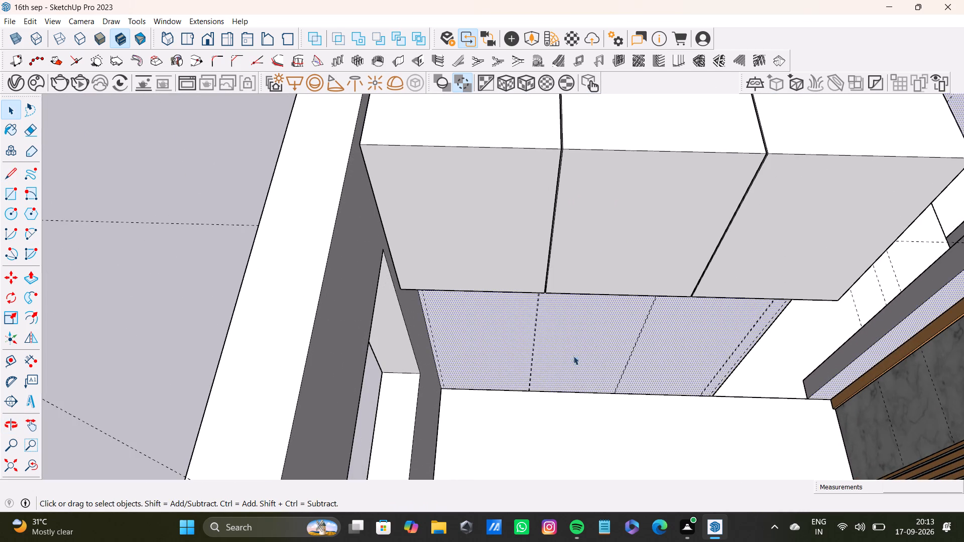
middle_click_drag(574, 356, 582, 198)
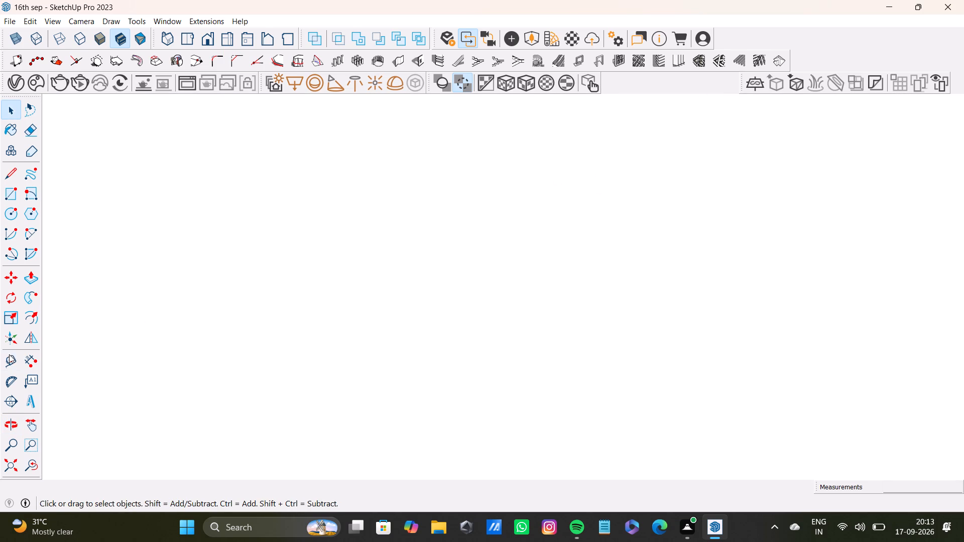
left_click(40, 461)
middle_click_drag(601, 309, 510, 297)
scroll(520, 307, "up", 7)
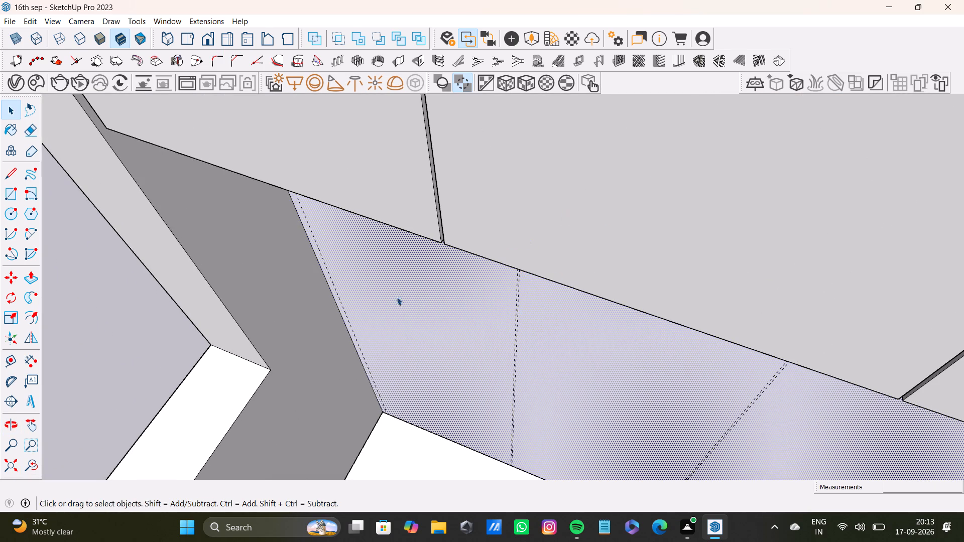
scroll(405, 307, "down", 3)
middle_click_drag(404, 309, 503, 214)
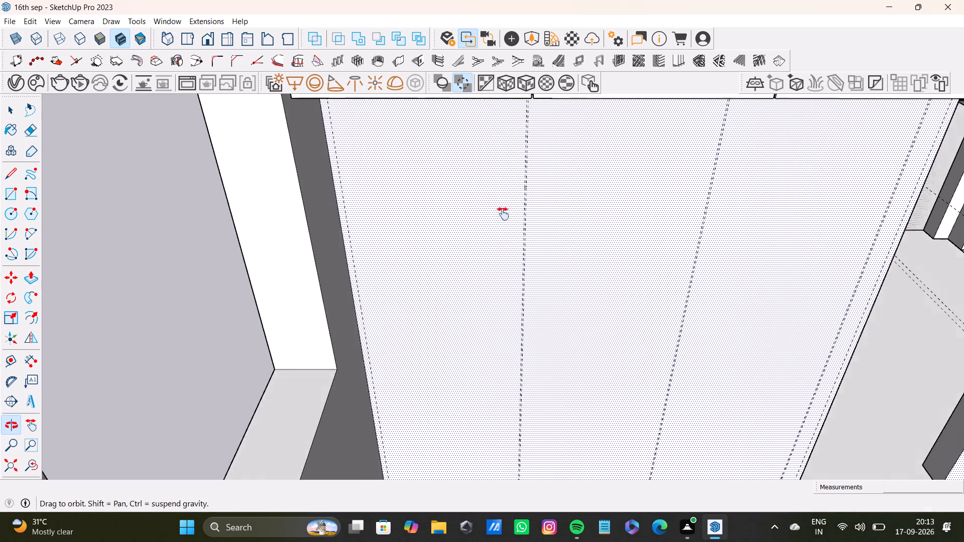
middle_click_drag(503, 214, 483, 173)
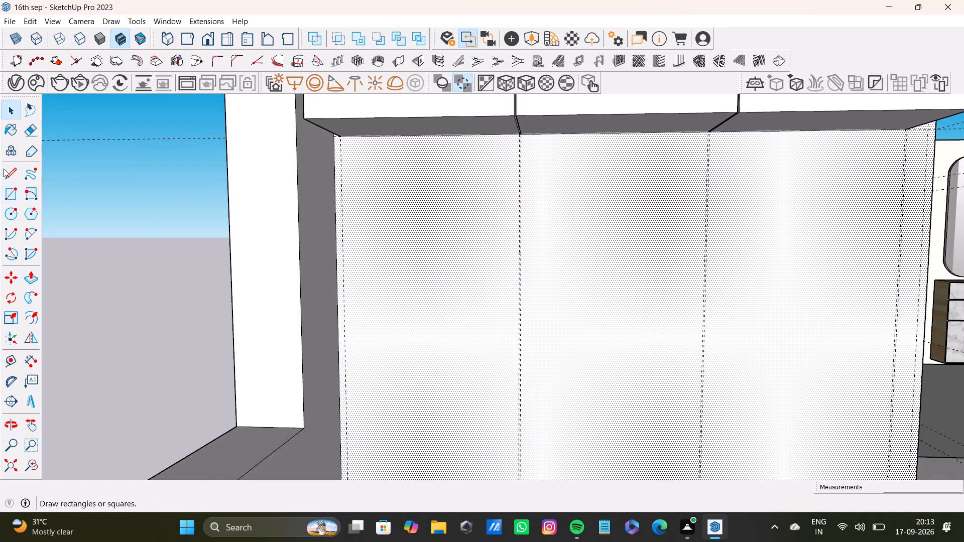
left_click(16, 193)
scroll(345, 176, "up", 6)
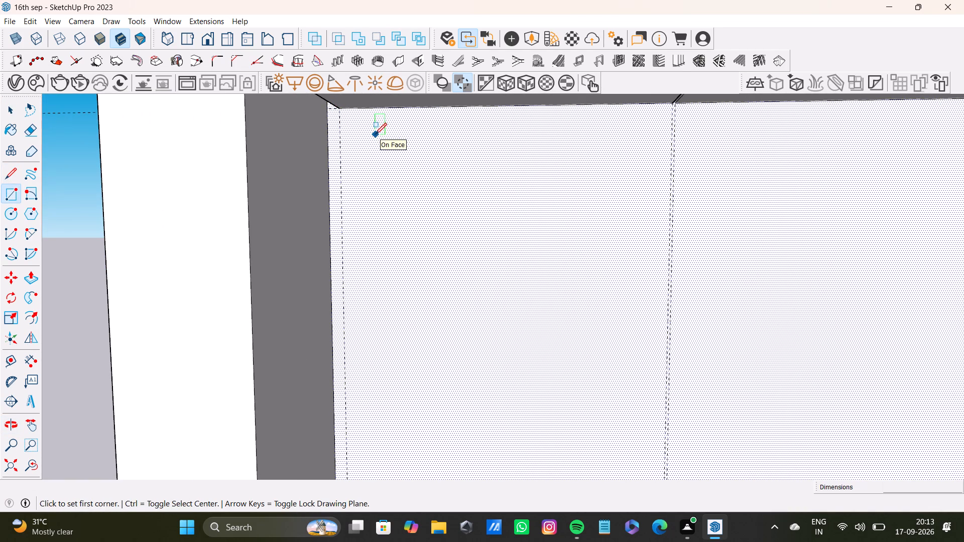
key("space")
key("t")
scroll(355, 108, "up", 5)
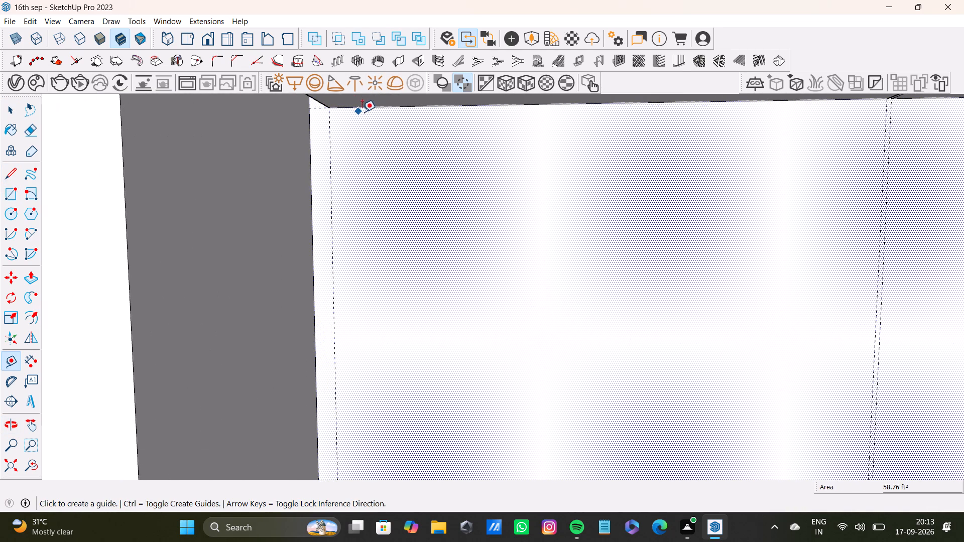
left_click(373, 107)
type("0.2")
key("shift+quotedbl")
key("Return")
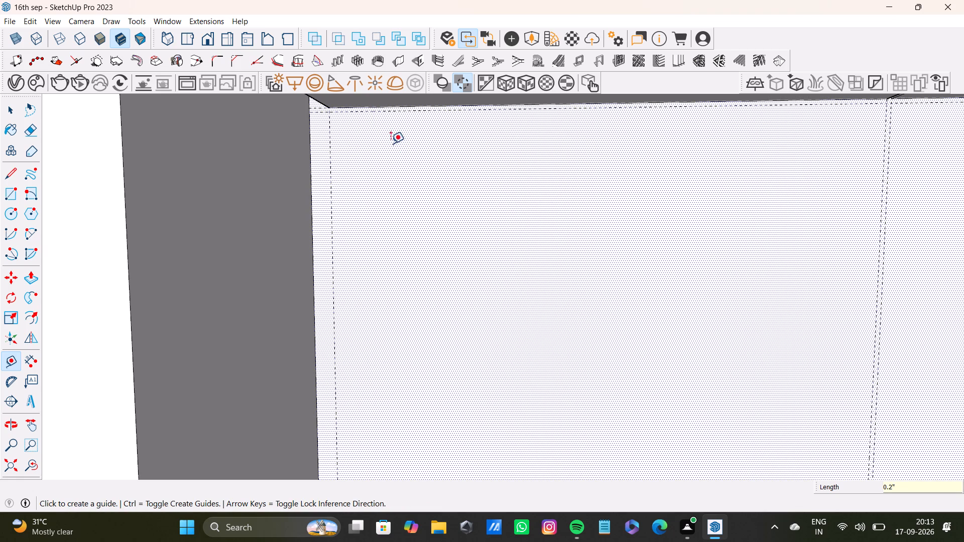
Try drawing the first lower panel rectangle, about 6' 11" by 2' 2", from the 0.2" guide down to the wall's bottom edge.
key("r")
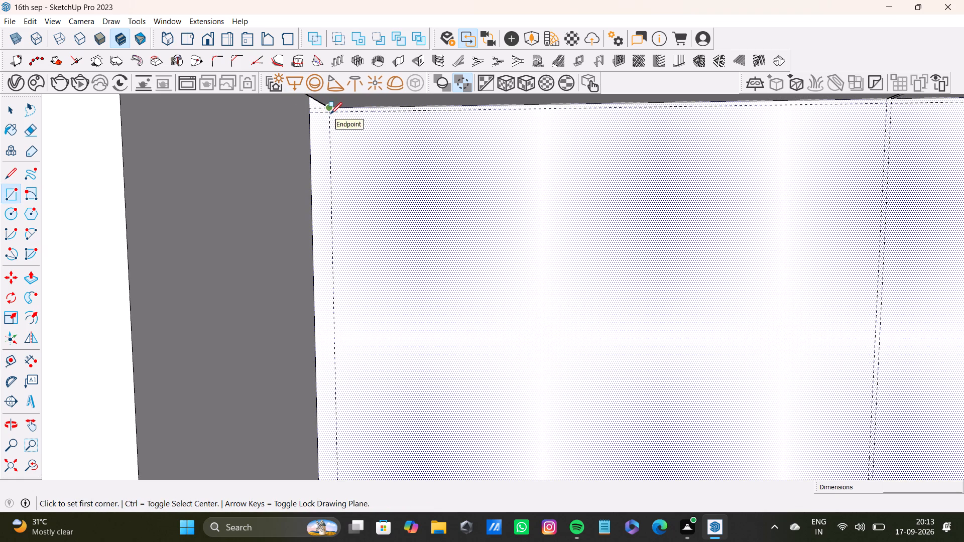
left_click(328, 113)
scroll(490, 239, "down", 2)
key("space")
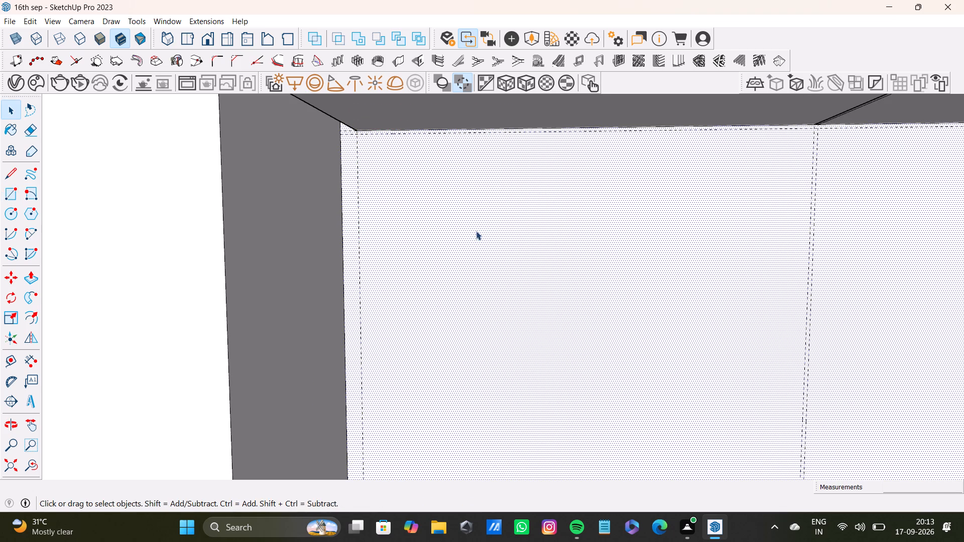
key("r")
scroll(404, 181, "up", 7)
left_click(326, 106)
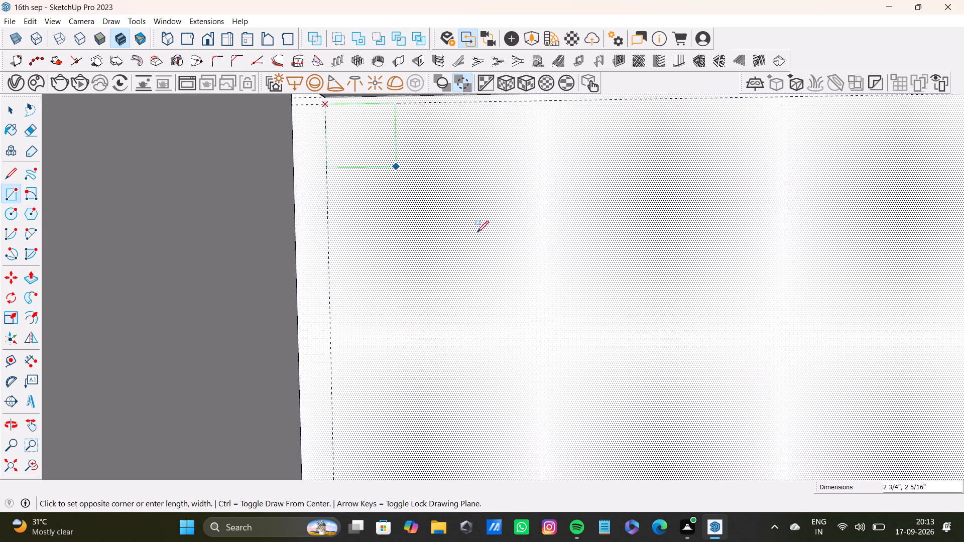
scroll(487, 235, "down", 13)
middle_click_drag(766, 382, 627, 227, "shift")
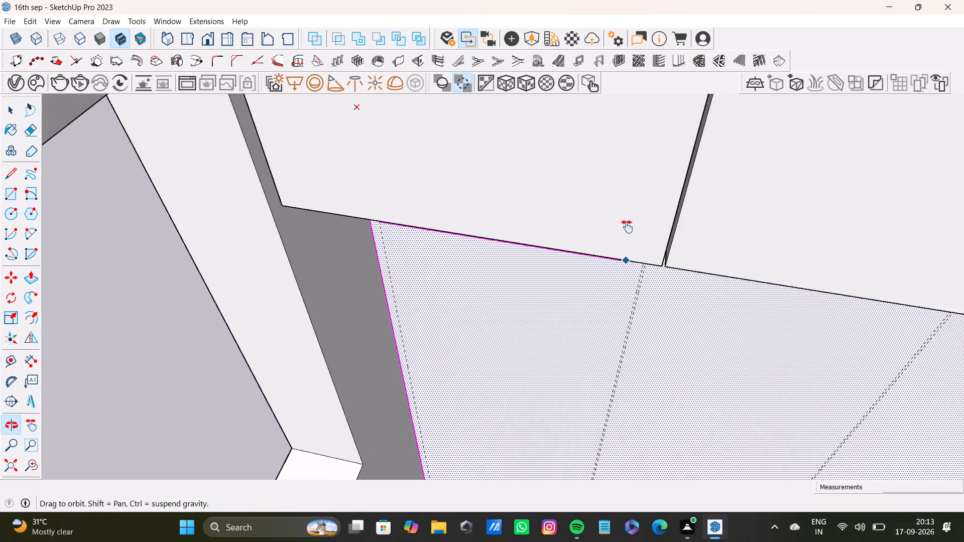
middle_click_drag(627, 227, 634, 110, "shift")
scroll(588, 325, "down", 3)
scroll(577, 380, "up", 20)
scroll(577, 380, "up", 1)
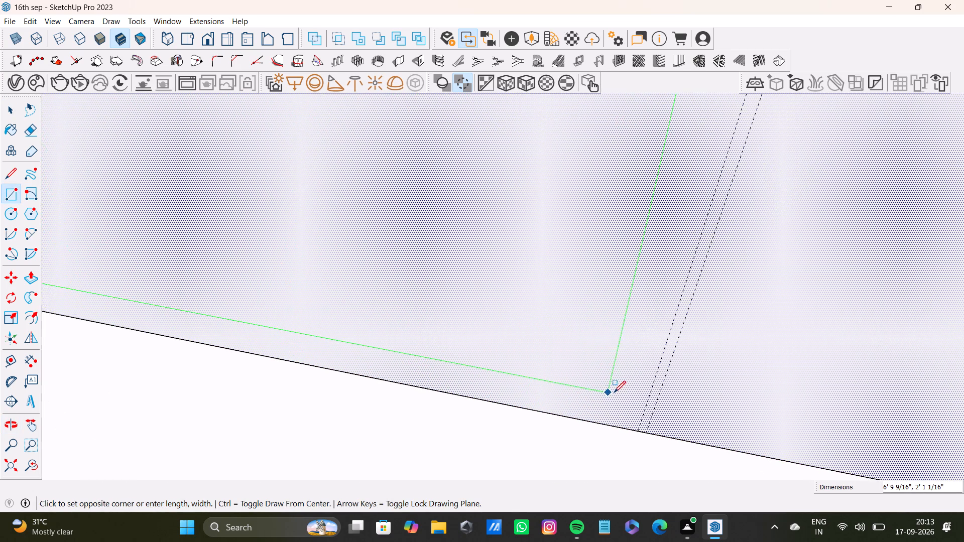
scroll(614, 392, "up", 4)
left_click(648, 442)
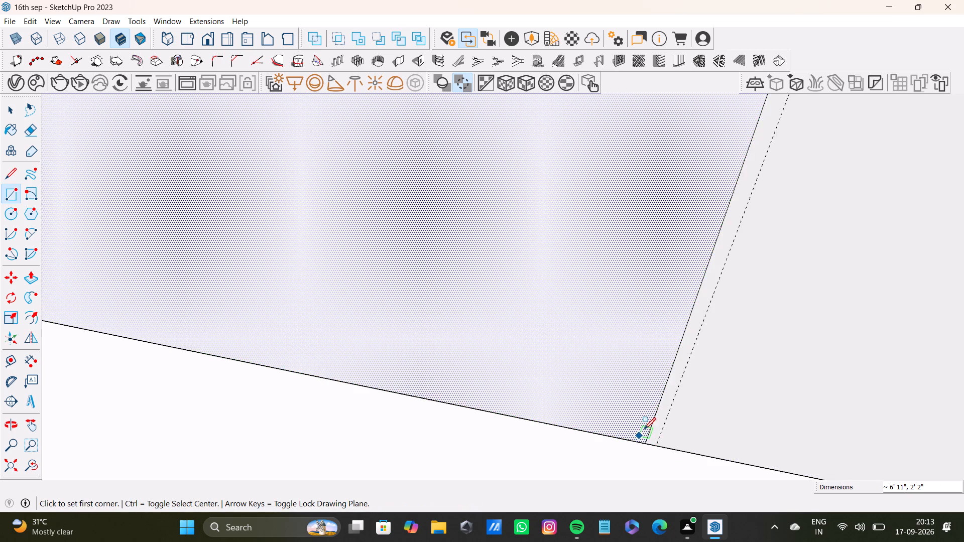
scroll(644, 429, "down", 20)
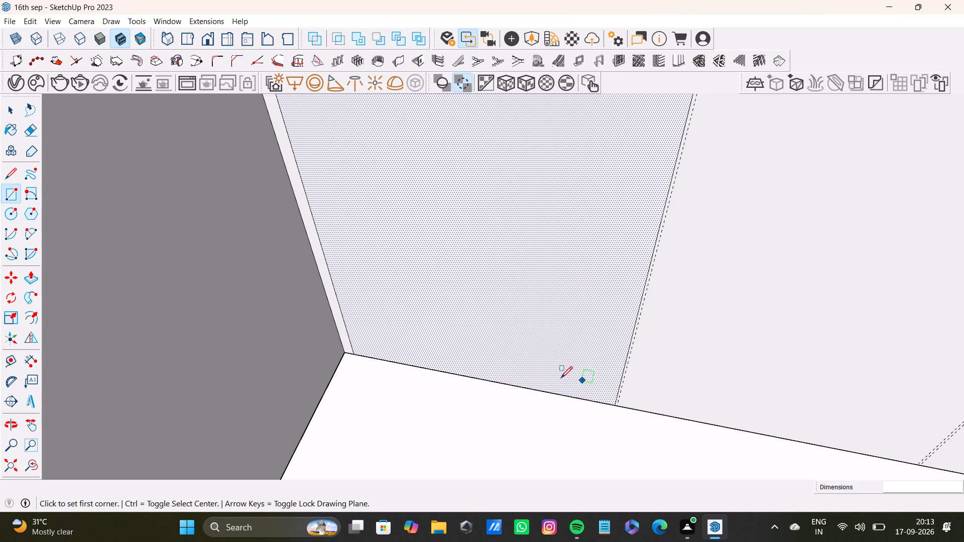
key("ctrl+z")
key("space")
Place a guide 2" above the wall's bottom edge, below the overhead cabinets.
key("t")
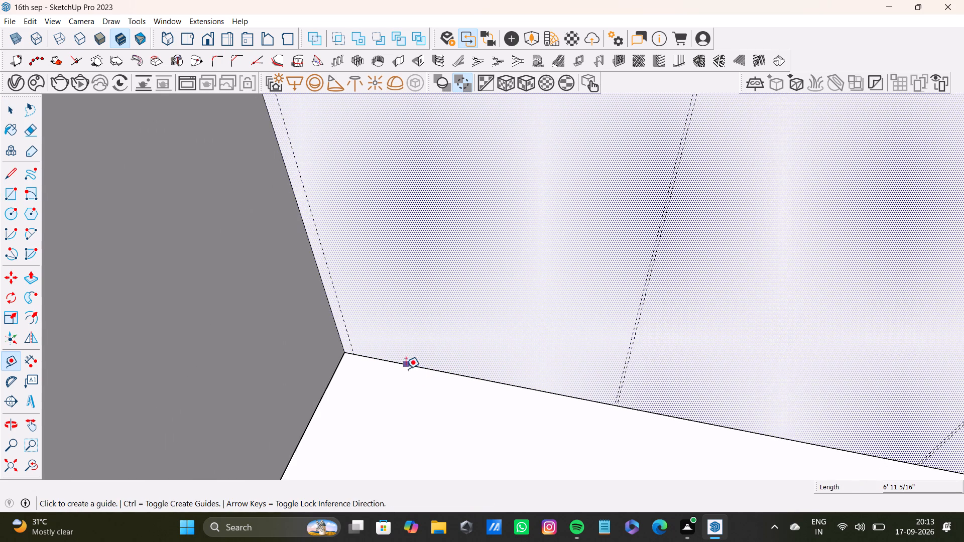
left_click(417, 367)
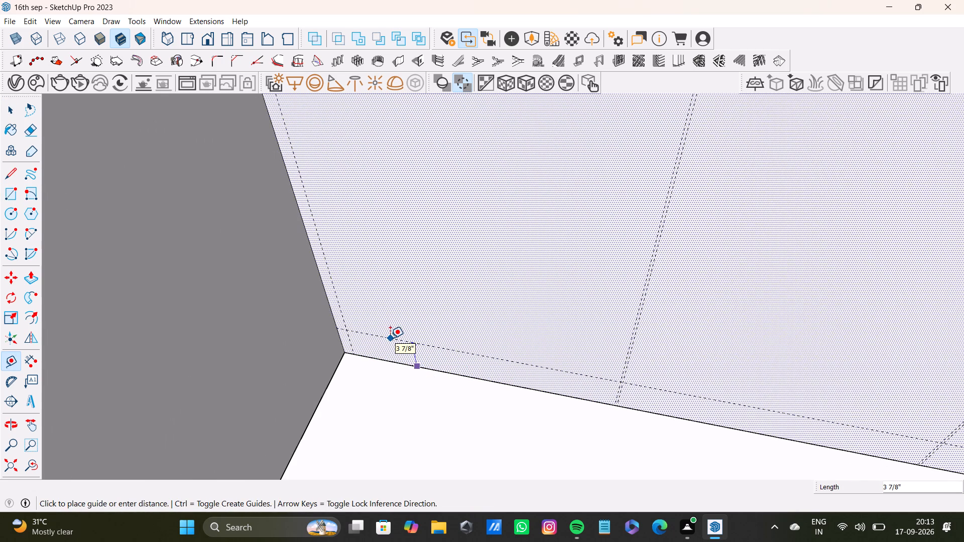
key("2")
key("shift+quotedbl")
key("Return")
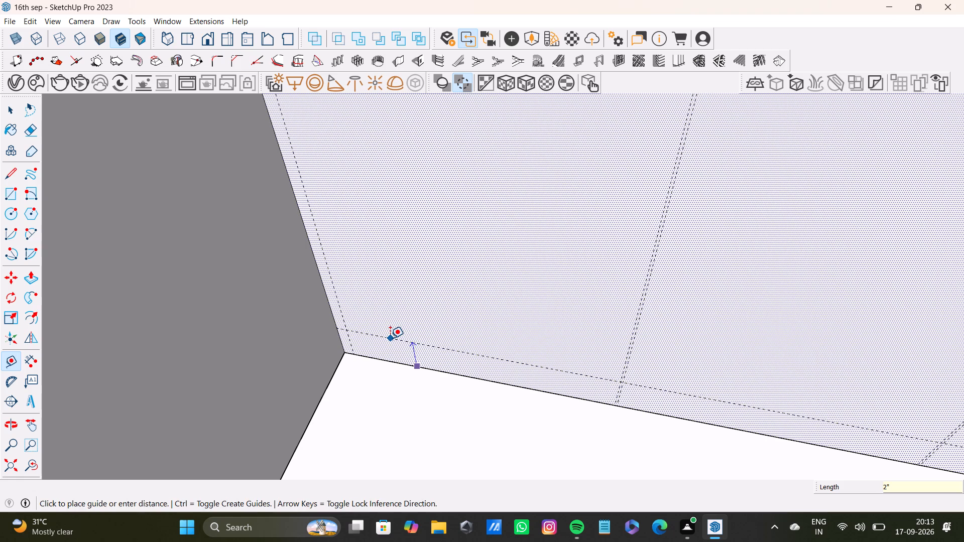
key("space")
Draw a line along the 2" guide from the window-side vertical guide to the last panel guide near the doorway.
key("l")
scroll(367, 369, "up", 4)
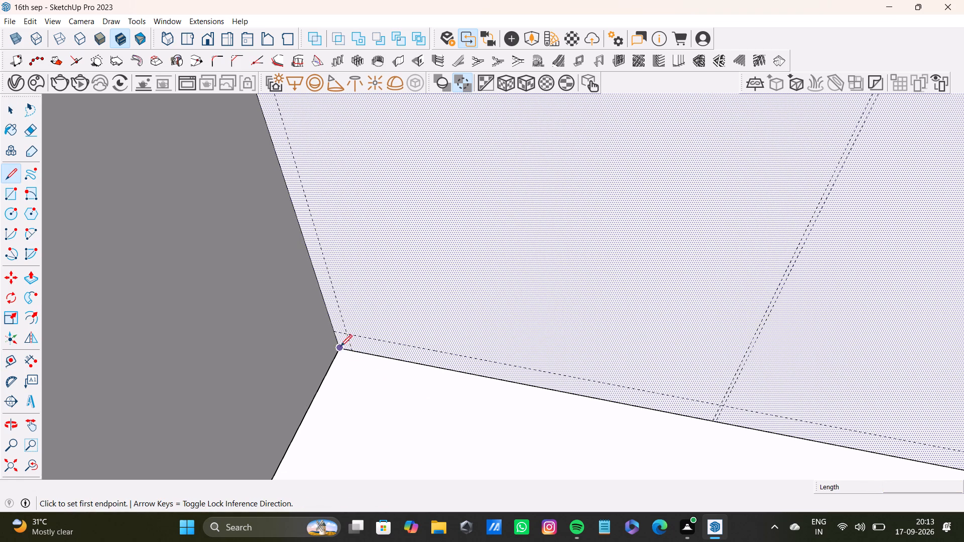
scroll(340, 346, "up", 9)
left_click(356, 316)
scroll(837, 416, "down", 8)
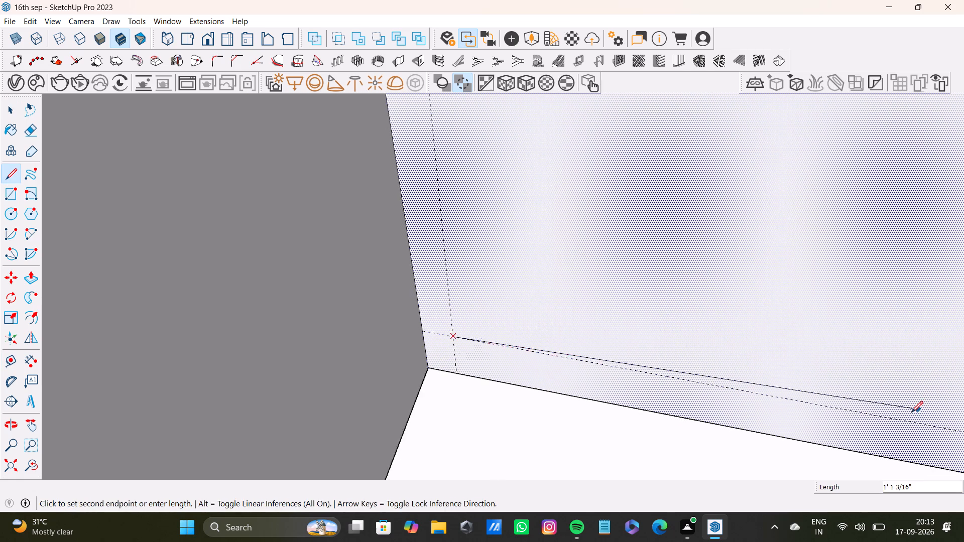
middle_click_drag(909, 411, 517, 326, "shift")
scroll(567, 332, "down", 9)
middle_click_drag(815, 366, 396, 301, "shift")
scroll(524, 327, "down", 6)
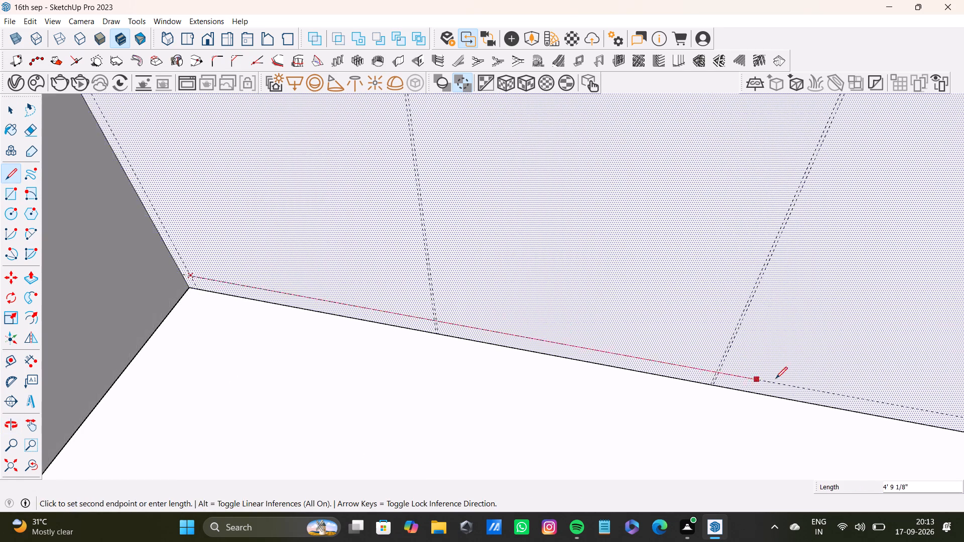
scroll(776, 378, "down", 2)
middle_click_drag(802, 381, 366, 334, "shift")
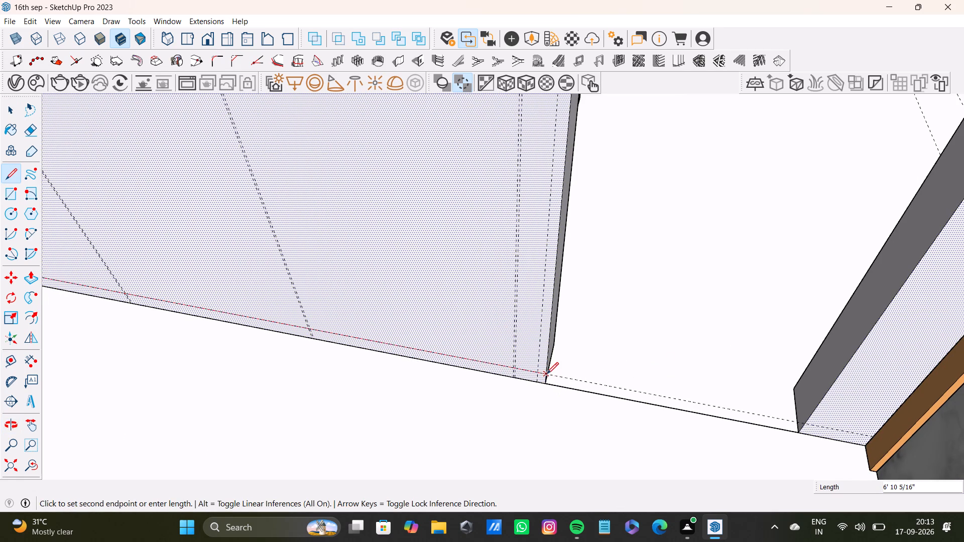
scroll(528, 370, "up", 4)
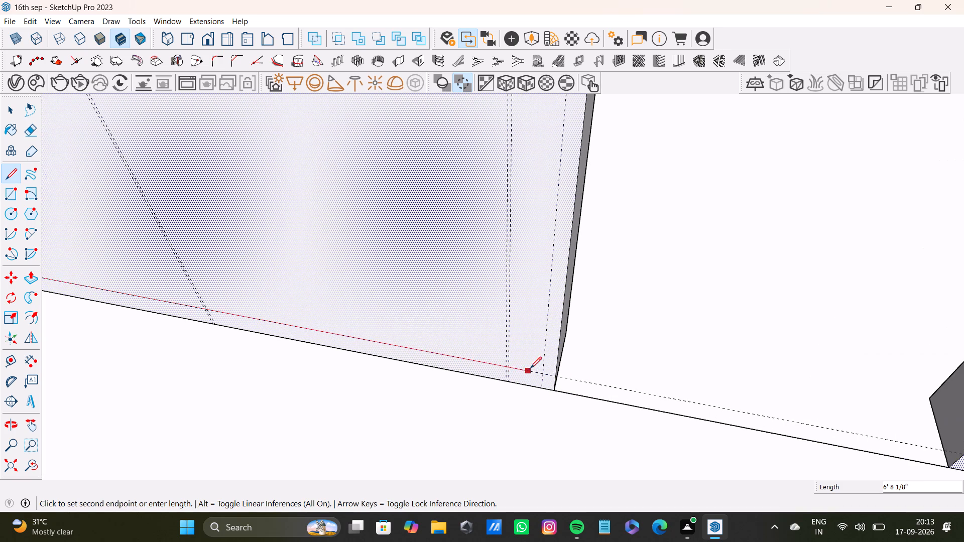
scroll(503, 366, "up", 10)
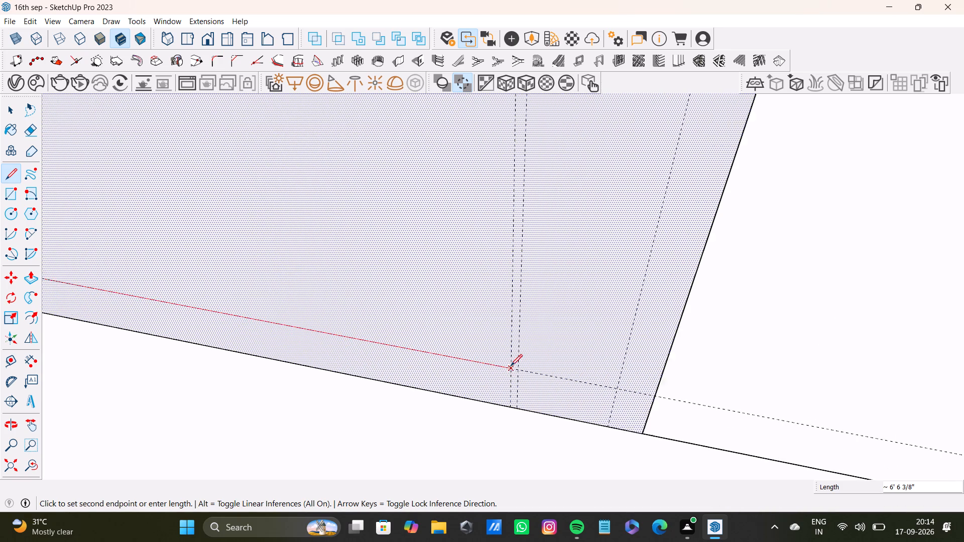
scroll(511, 366, "up", 1)
left_click(519, 366)
scroll(523, 370, "down", 9)
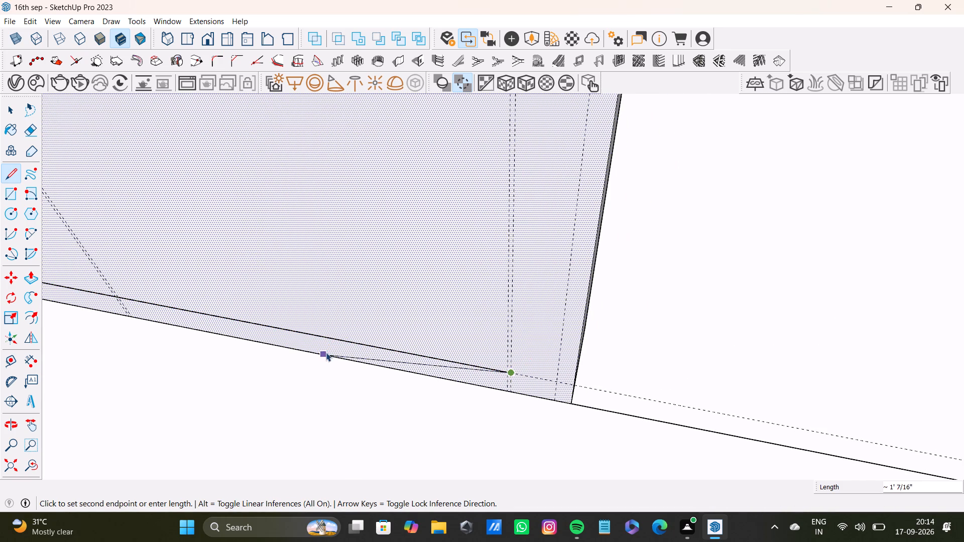
key("space")
Close the doorway end of the base strip with a short line from the long line's end down to the wall's bottom edge.
scroll(326, 352, "down", 1)
scroll(475, 381, "down", 4)
middle_click_drag(475, 381, 616, 378, "shift")
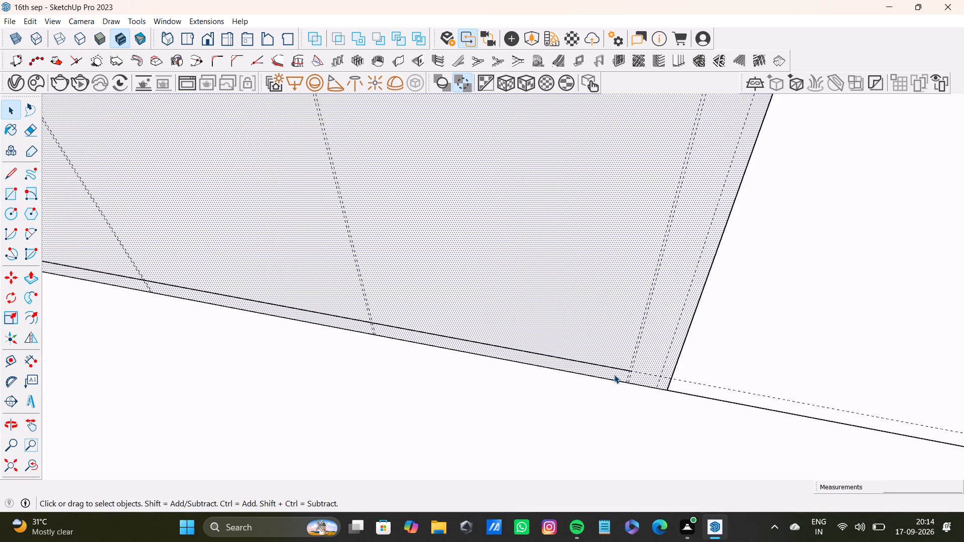
key("l")
scroll(623, 373, "up", 15)
left_click(648, 361)
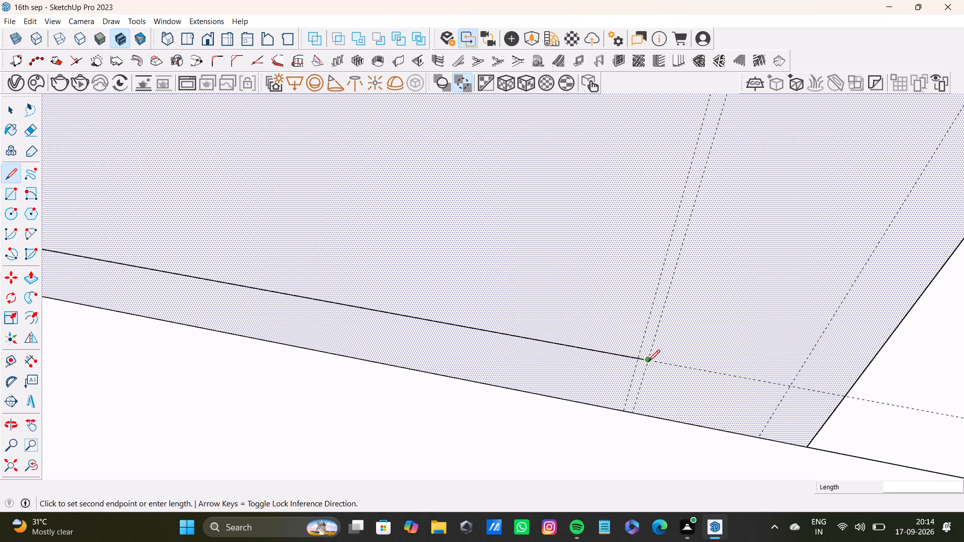
left_click(636, 415)
key("space")
left_click(610, 392)
Close the window-wall end of the base strip with a short line along the guide down to the wall's bottom edge.
scroll(593, 387, "down", 8)
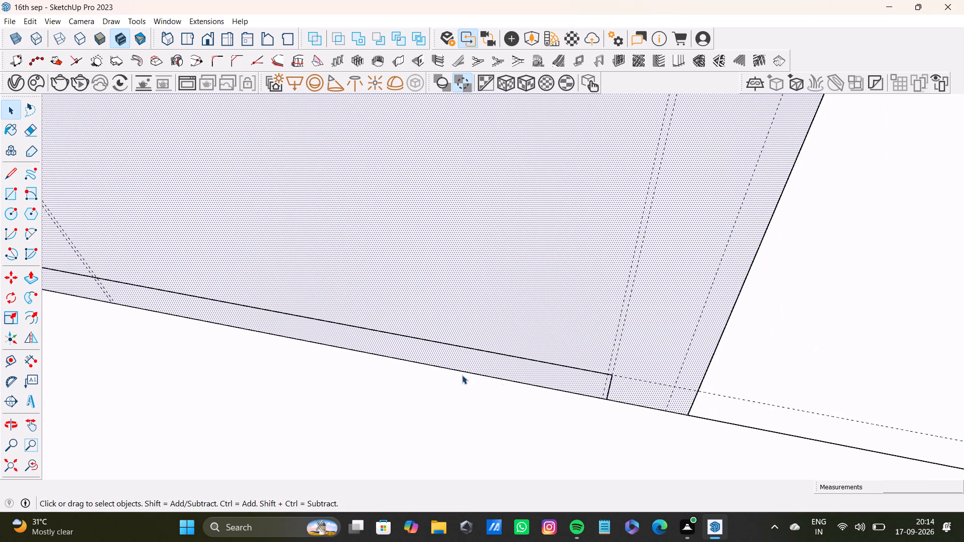
scroll(462, 375, "down", 4)
middle_click_drag(352, 354, 897, 403, "shift")
scroll(423, 354, "down", 4)
scroll(244, 318, "up", 7)
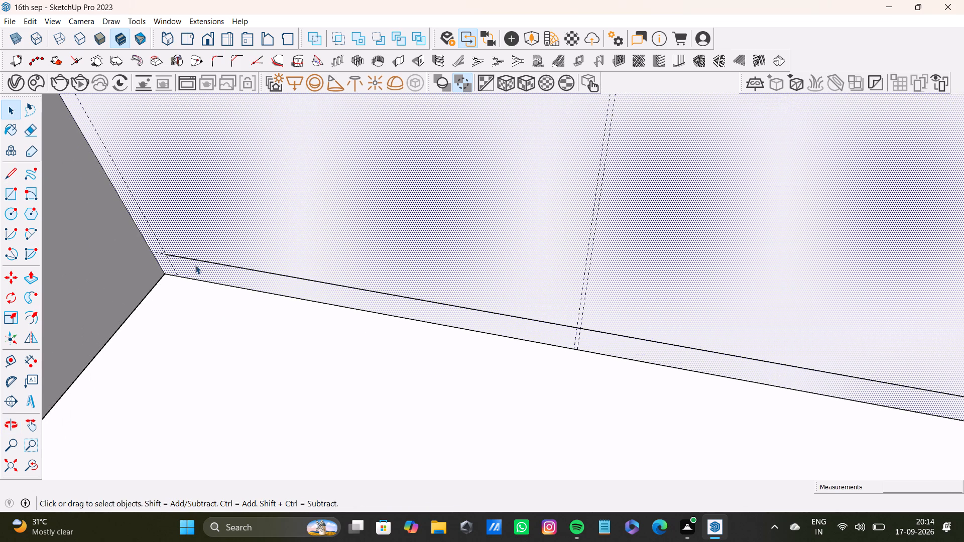
key("l")
scroll(101, 243, "up", 6)
scroll(247, 299, "up", 3)
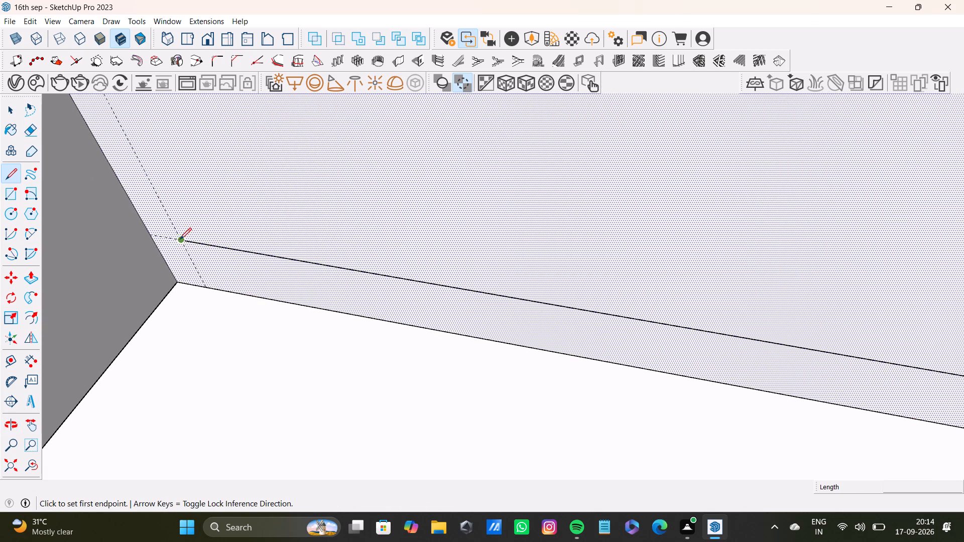
left_click(180, 239)
left_click(207, 292)
key("space")
Pull the 2" high base strip out from the wall by about 1' 8" to form the wardrobe plinth.
left_click(245, 281)
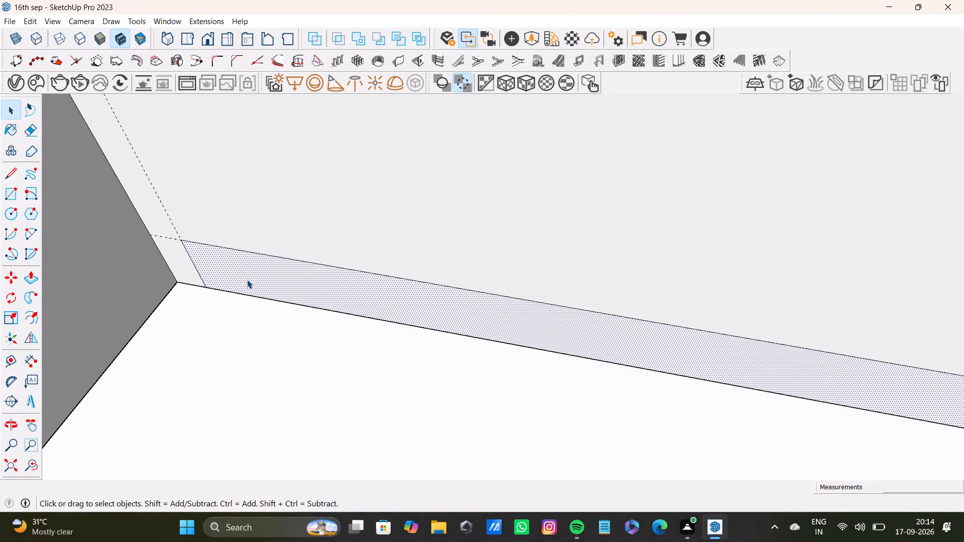
scroll(247, 280, "down", 19)
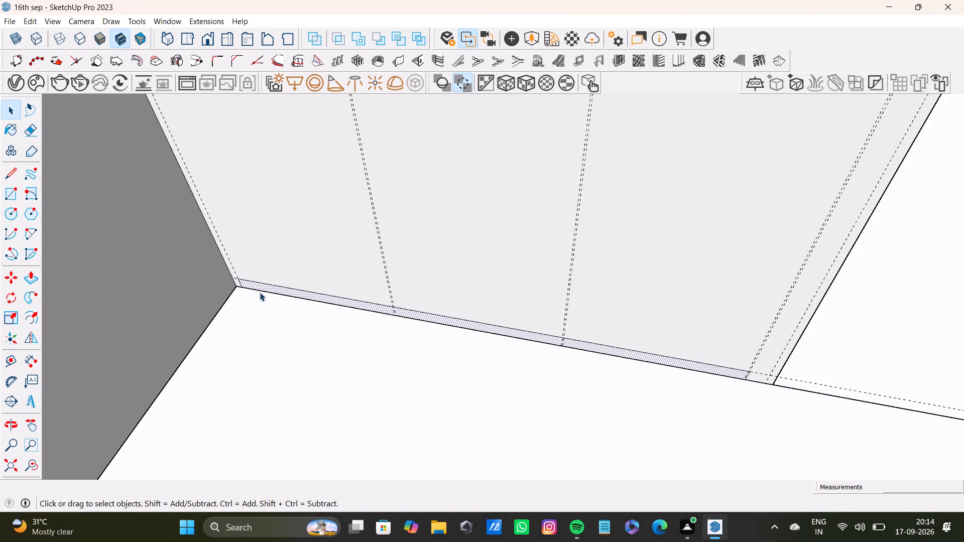
key("p")
left_click_drag(285, 290, 251, 324)
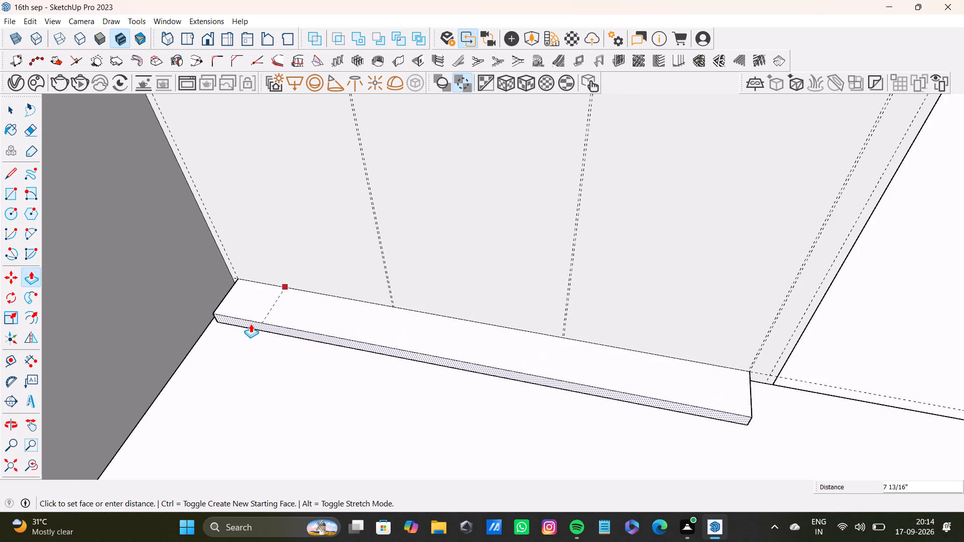
left_click_drag(251, 324, 218, 395)
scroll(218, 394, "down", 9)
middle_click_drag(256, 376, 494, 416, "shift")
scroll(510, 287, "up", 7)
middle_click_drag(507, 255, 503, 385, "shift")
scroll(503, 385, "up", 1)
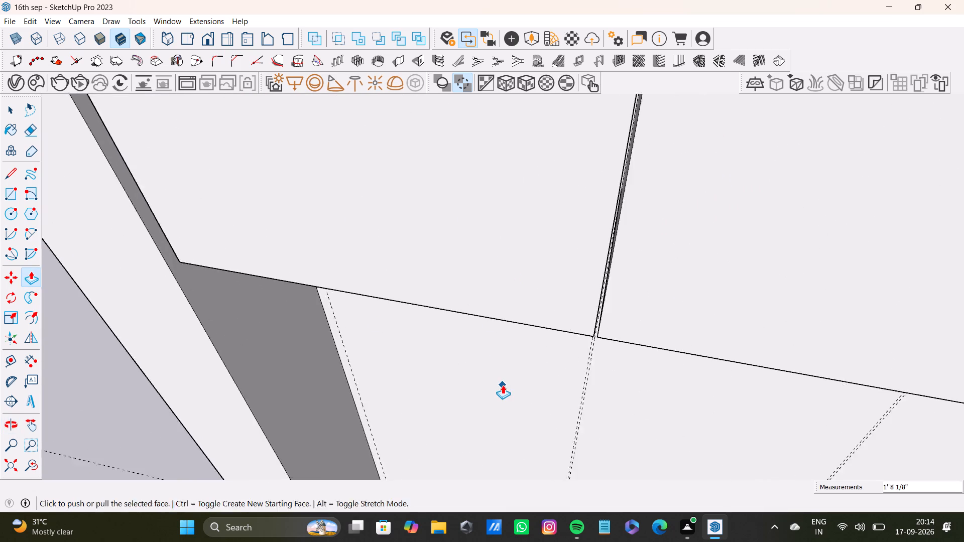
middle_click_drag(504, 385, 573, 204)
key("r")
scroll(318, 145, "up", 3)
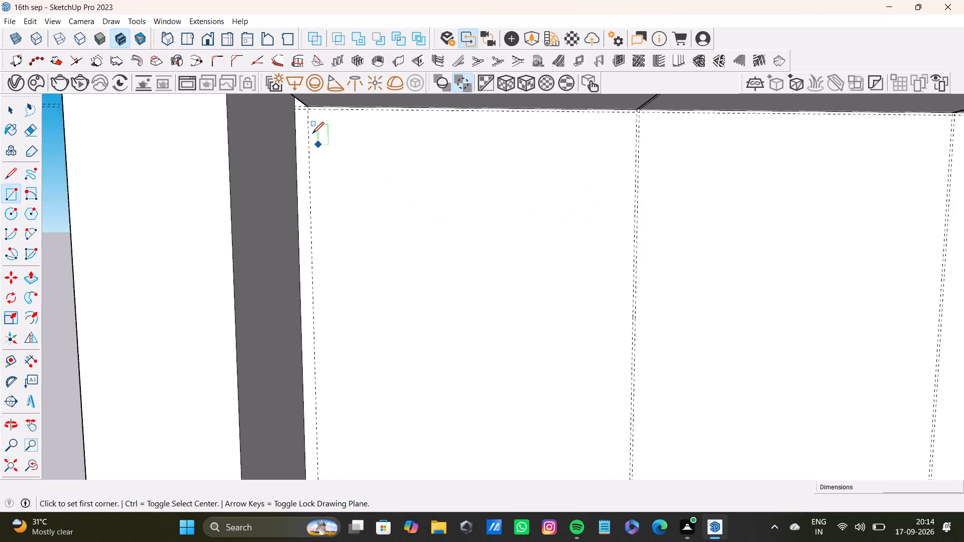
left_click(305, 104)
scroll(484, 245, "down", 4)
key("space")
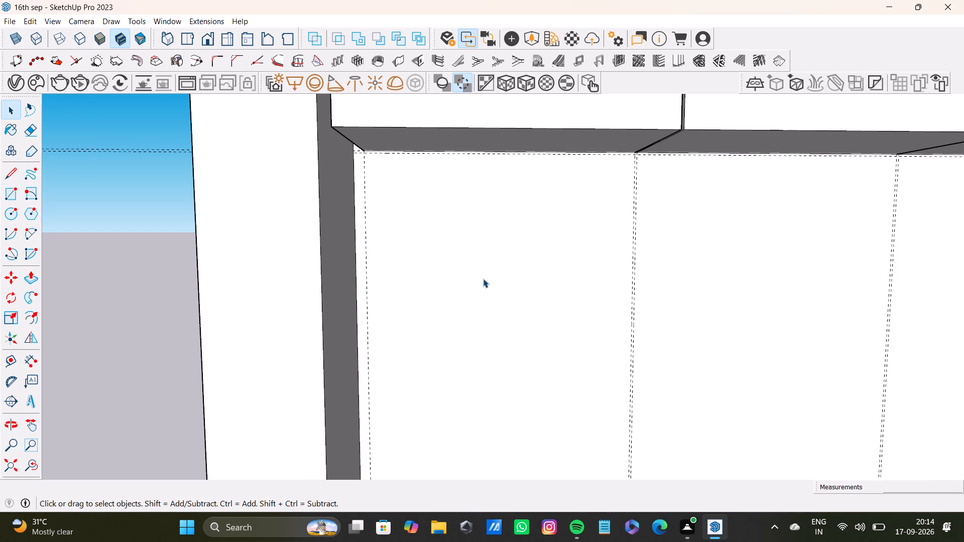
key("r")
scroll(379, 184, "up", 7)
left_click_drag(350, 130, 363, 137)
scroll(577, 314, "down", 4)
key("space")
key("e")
Draw the first lower panel rectangle at the window wall, from the 0.2" guide down to the plinth top, between its vertical guides.
key("r")
scroll(462, 258, "up", 3)
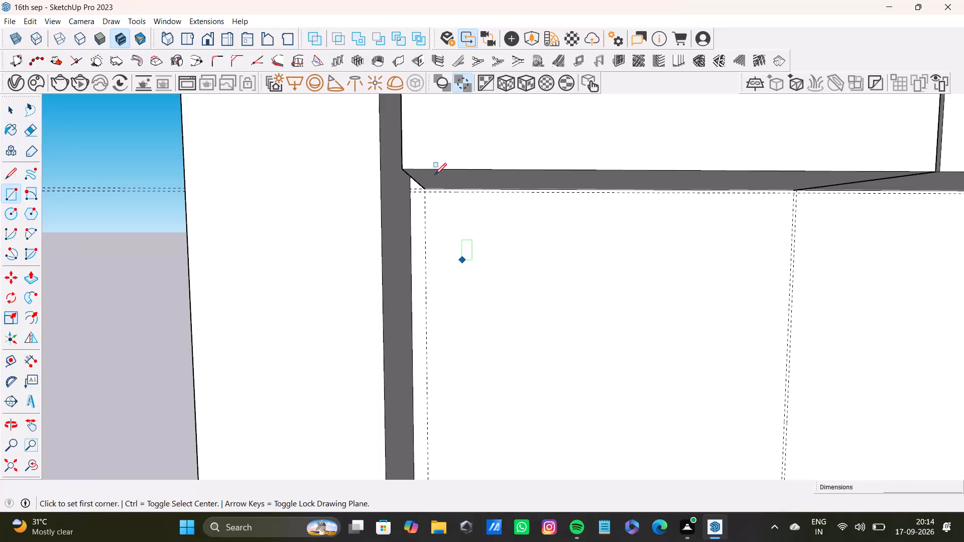
scroll(323, 77, "up", 9)
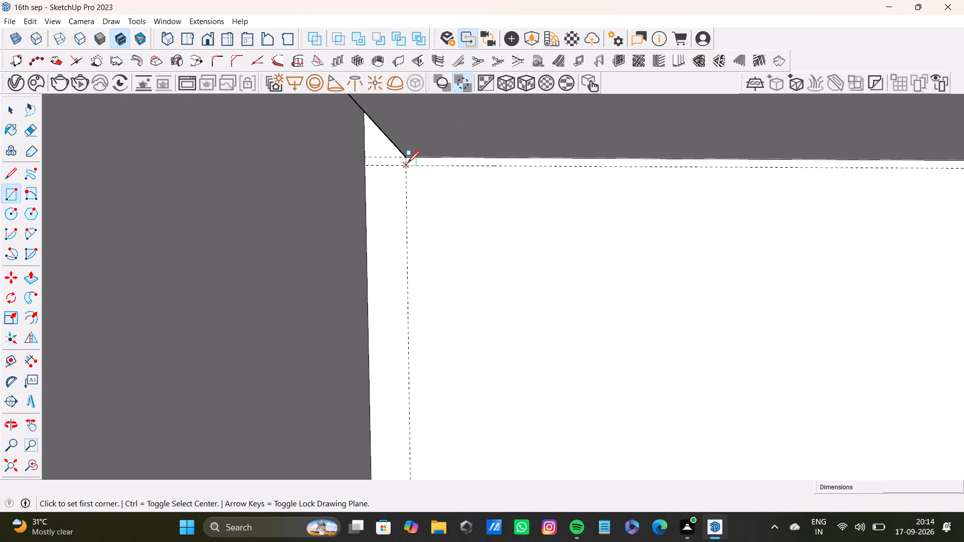
left_click(408, 164)
scroll(690, 294, "down", 9)
middle_click_drag(761, 376, 512, 141, "shift")
scroll(588, 237, "down", 5)
middle_click_drag(625, 327, 623, 318)
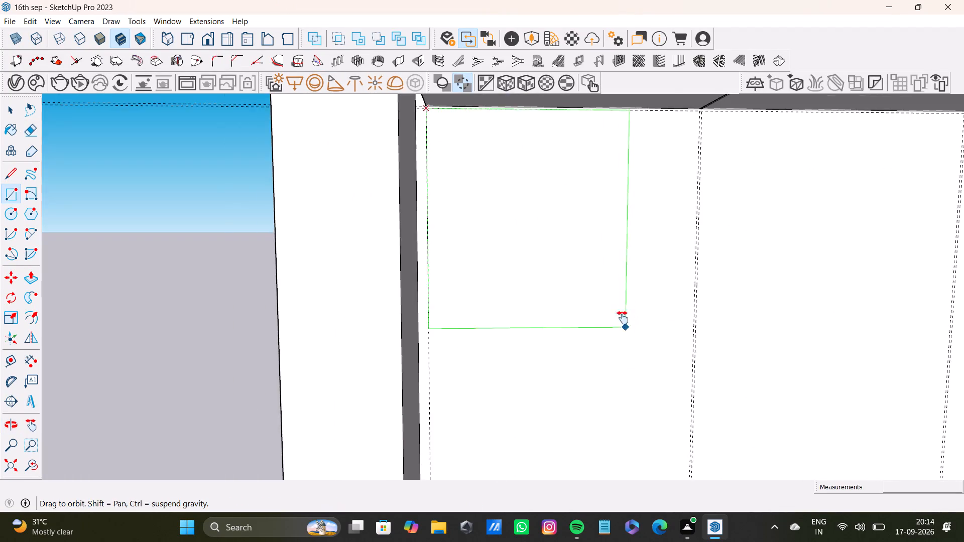
middle_click_drag(623, 318, 539, 71)
scroll(559, 213, "down", 4)
middle_click_drag(549, 294, 534, 234)
scroll(540, 324, "up", 7)
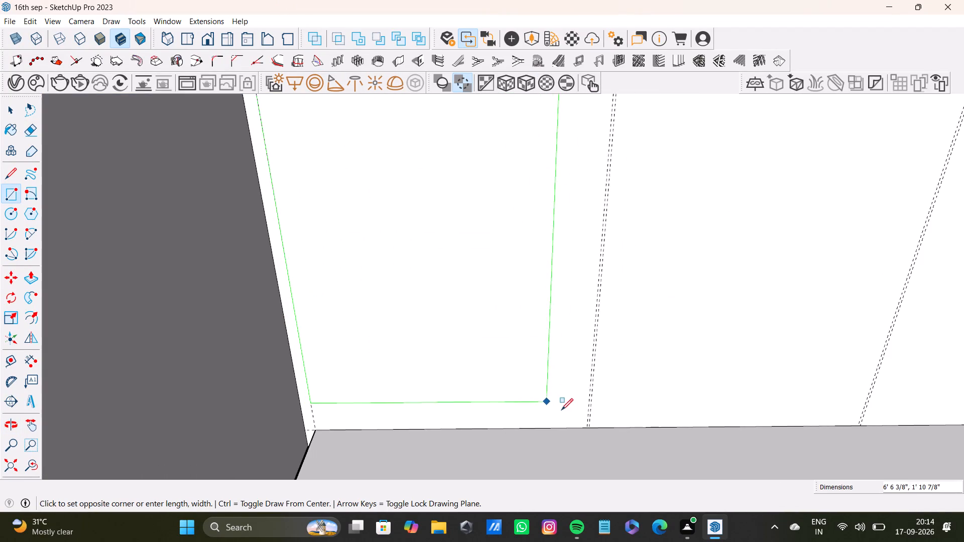
scroll(561, 410, "up", 6)
left_click(609, 433)
Draw the middle lower panel rectangle, about 6' 9" by 2' 2", from the 0.2" guide down to the plinth between its vertical guides.
scroll(563, 365, "down", 4)
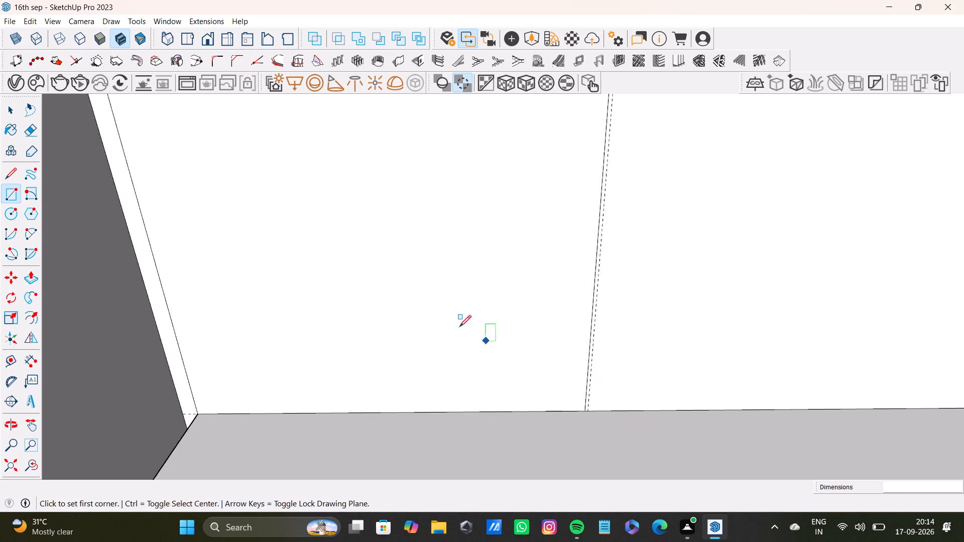
scroll(459, 327, "down", 12)
middle_click_drag(439, 286, 420, 441, "shift")
scroll(462, 178, "up", 3)
middle_click_drag(481, 159, 463, 366, "shift")
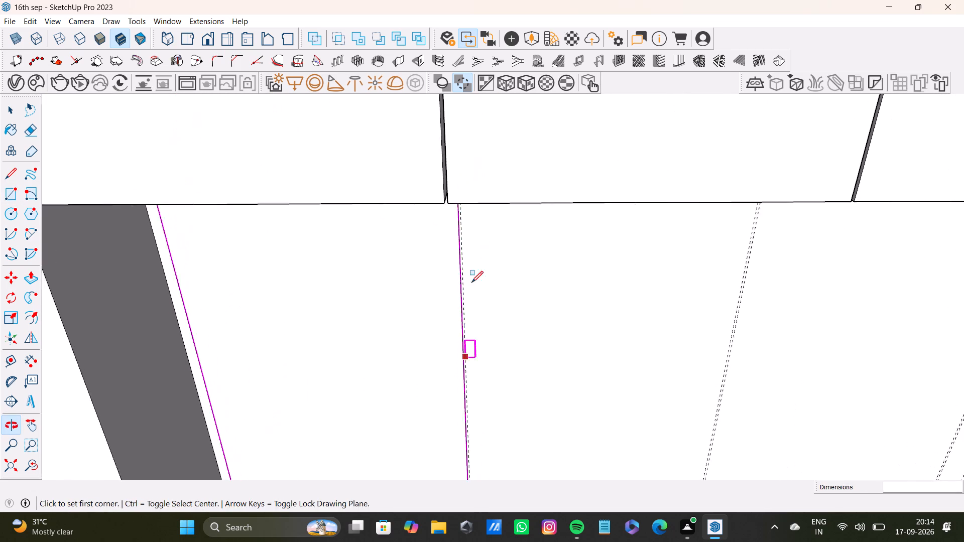
scroll(476, 240, "up", 4)
middle_click_drag(476, 239, 468, 145)
scroll(446, 137, "up", 2)
middle_click_drag(445, 142, 443, 281, "shift")
scroll(445, 280, "up", 4)
middle_click_drag(448, 252, 449, 252)
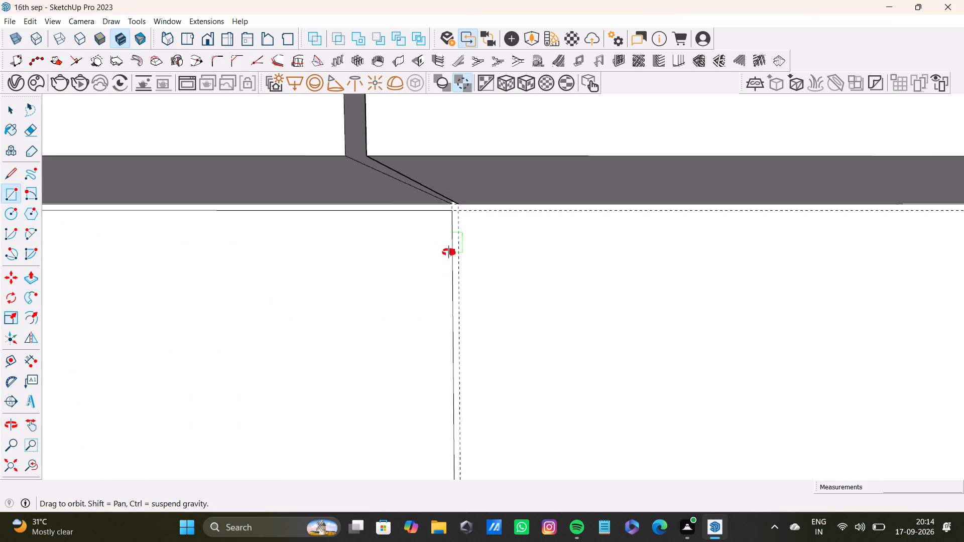
middle_click_drag(449, 252, 487, 219)
left_click(502, 179)
scroll(662, 284, "down", 8)
middle_click_drag(806, 377, 514, 167, "shift")
scroll(545, 185, "down", 8)
middle_click_drag(560, 320, 525, 387, "shift")
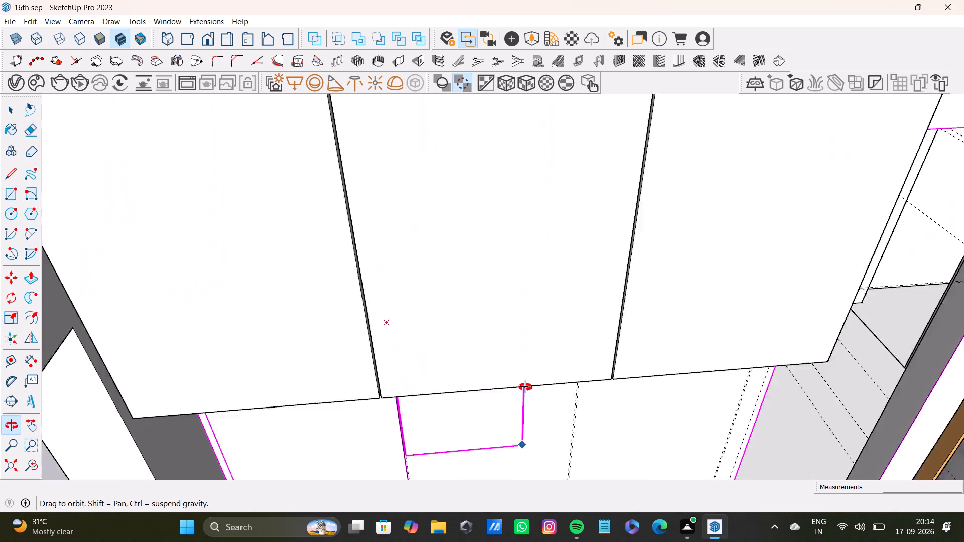
middle_click_drag(525, 387, 505, 114, "shift")
scroll(469, 393, "up", 1)
middle_click_drag(512, 443, 496, 201, "shift")
scroll(496, 240, "up", 17)
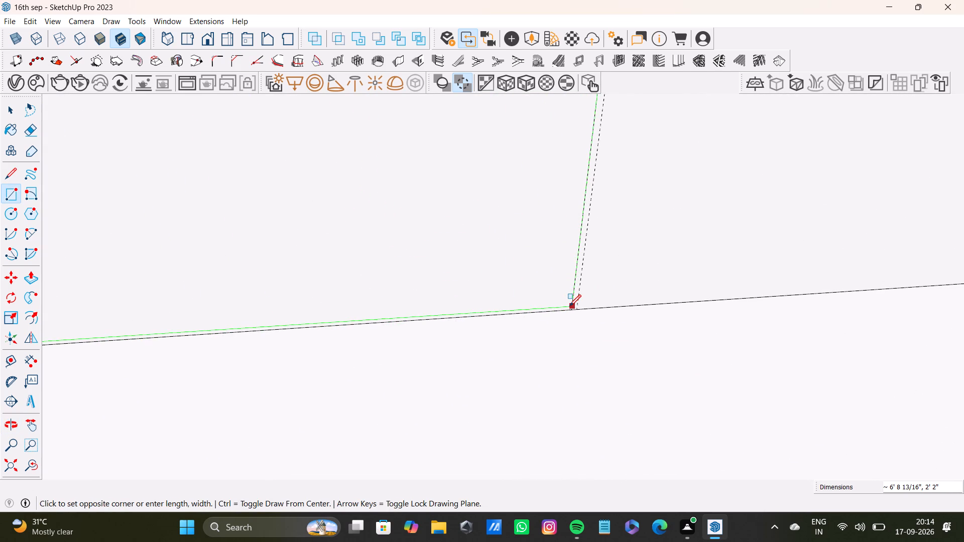
left_click(568, 307)
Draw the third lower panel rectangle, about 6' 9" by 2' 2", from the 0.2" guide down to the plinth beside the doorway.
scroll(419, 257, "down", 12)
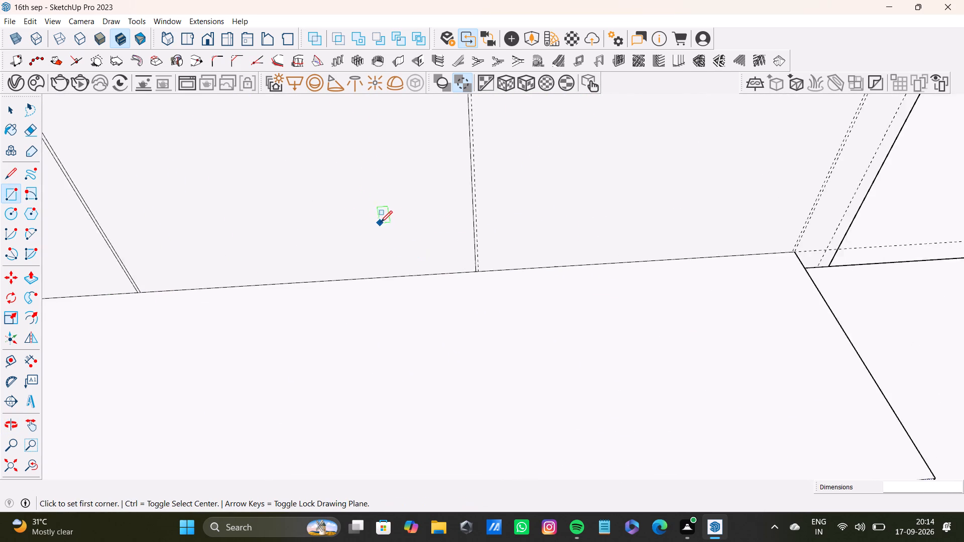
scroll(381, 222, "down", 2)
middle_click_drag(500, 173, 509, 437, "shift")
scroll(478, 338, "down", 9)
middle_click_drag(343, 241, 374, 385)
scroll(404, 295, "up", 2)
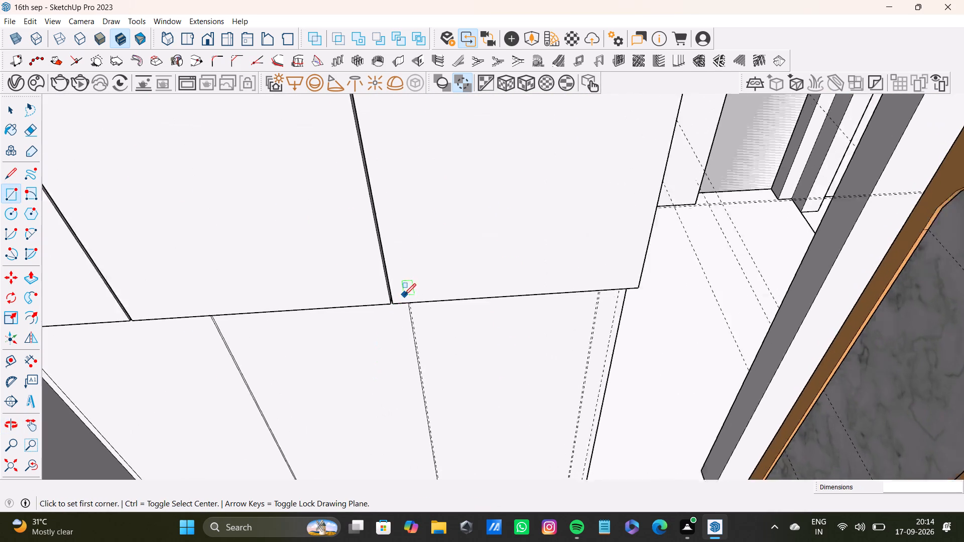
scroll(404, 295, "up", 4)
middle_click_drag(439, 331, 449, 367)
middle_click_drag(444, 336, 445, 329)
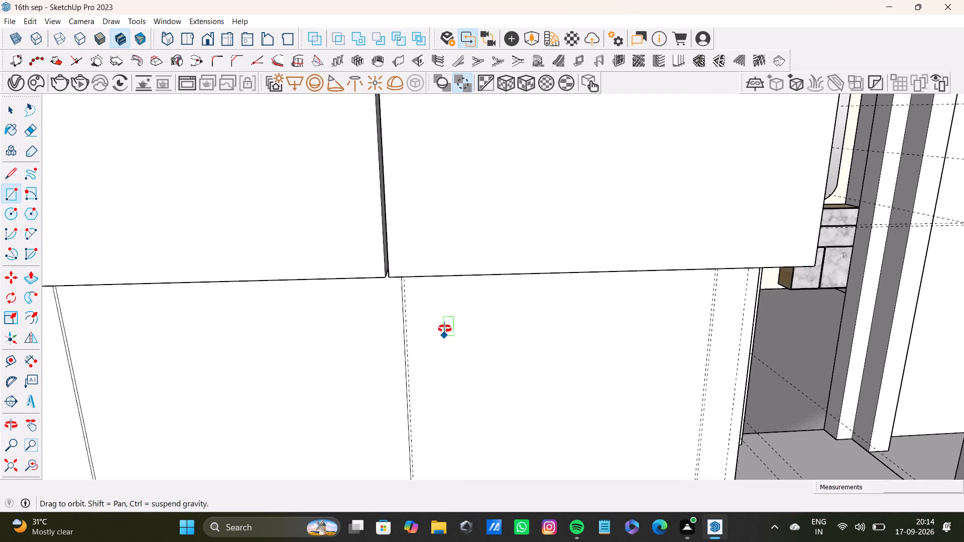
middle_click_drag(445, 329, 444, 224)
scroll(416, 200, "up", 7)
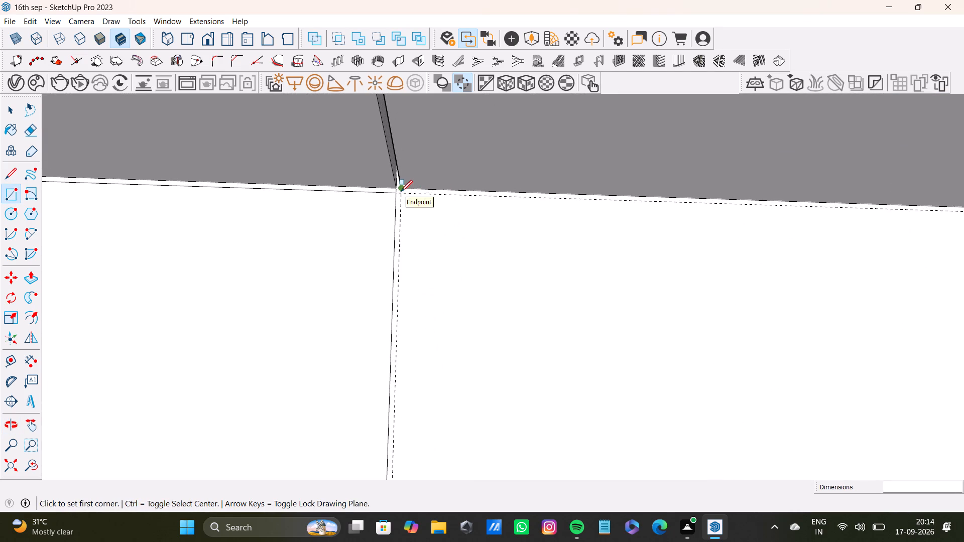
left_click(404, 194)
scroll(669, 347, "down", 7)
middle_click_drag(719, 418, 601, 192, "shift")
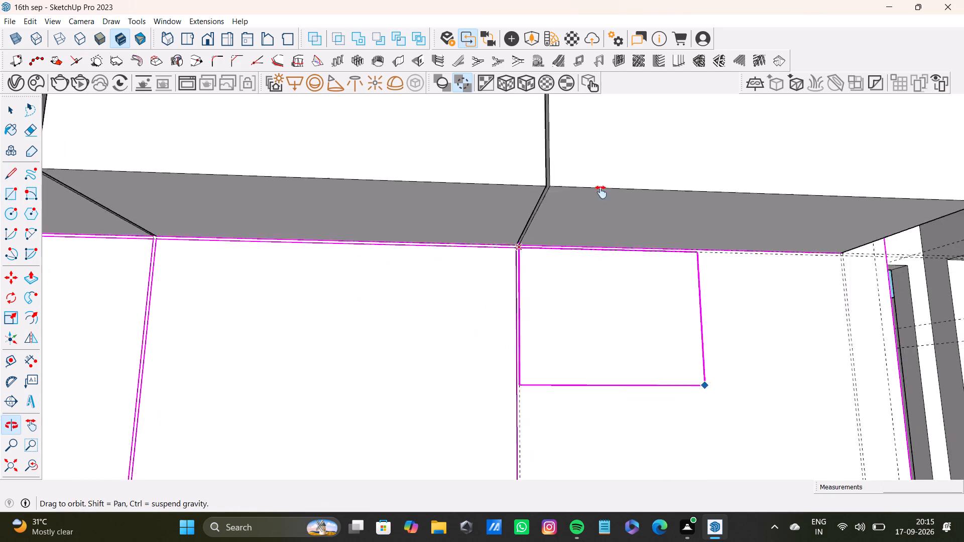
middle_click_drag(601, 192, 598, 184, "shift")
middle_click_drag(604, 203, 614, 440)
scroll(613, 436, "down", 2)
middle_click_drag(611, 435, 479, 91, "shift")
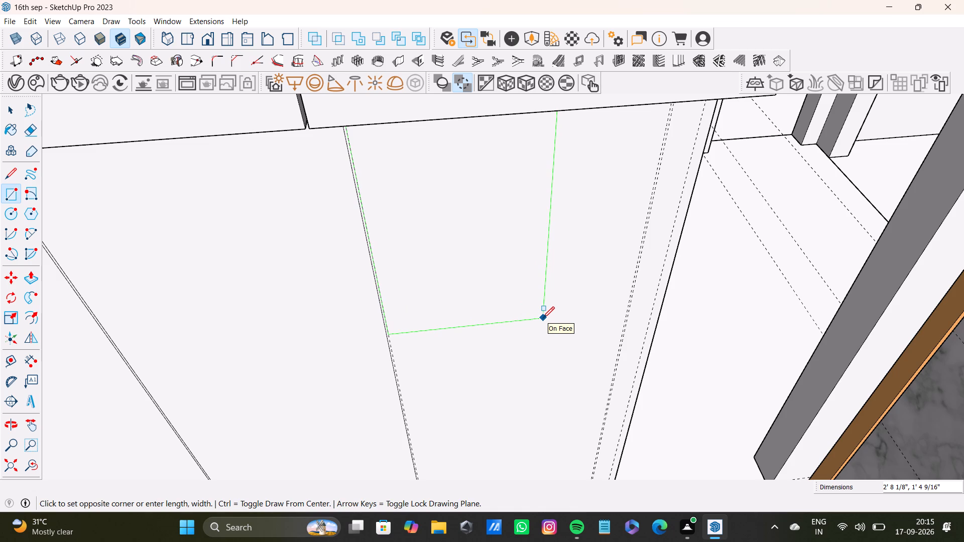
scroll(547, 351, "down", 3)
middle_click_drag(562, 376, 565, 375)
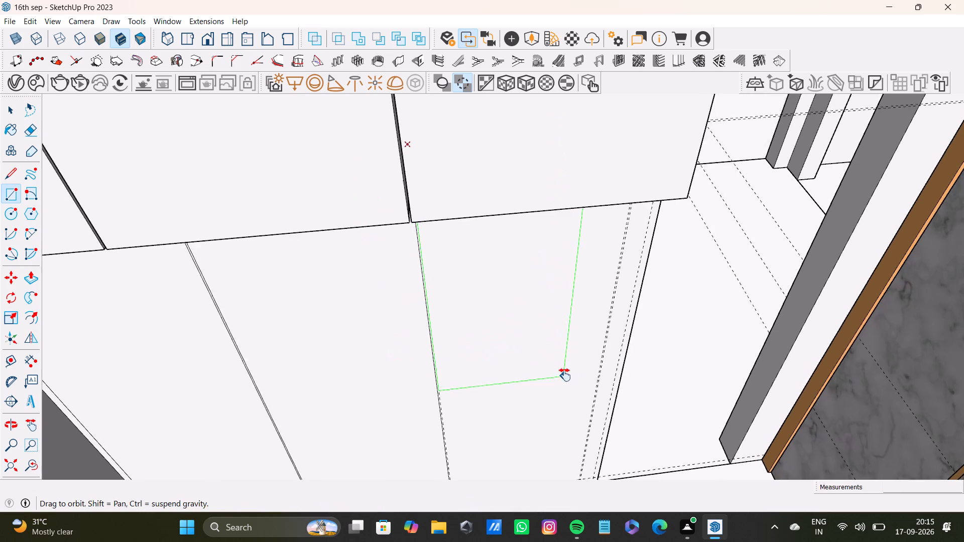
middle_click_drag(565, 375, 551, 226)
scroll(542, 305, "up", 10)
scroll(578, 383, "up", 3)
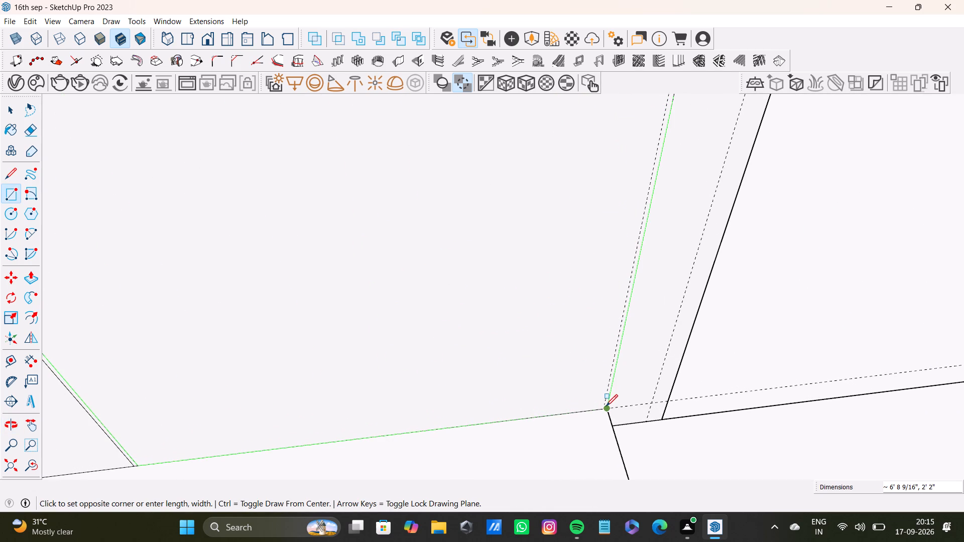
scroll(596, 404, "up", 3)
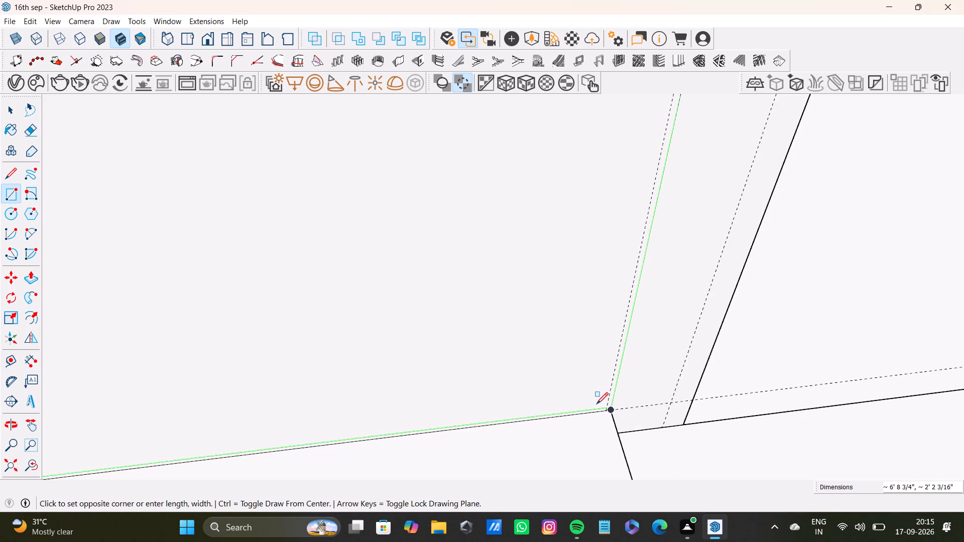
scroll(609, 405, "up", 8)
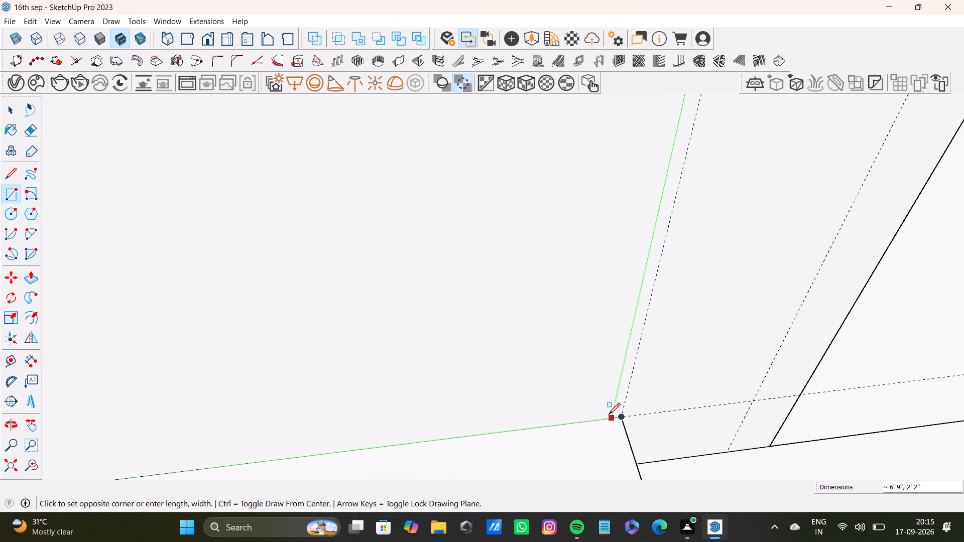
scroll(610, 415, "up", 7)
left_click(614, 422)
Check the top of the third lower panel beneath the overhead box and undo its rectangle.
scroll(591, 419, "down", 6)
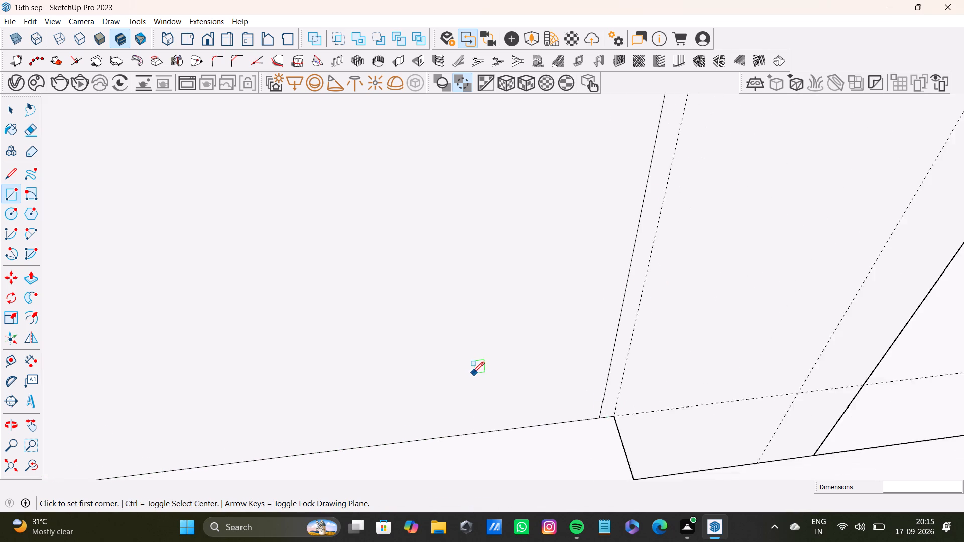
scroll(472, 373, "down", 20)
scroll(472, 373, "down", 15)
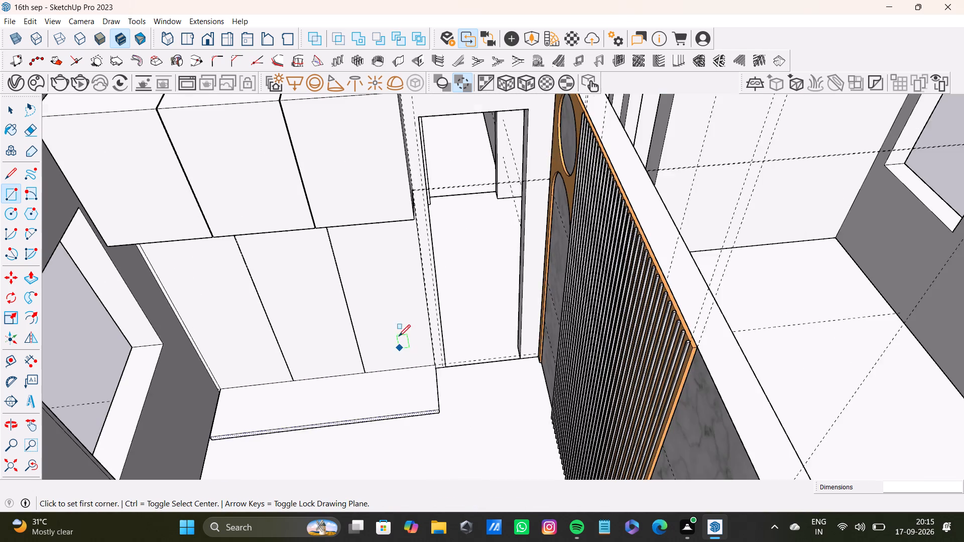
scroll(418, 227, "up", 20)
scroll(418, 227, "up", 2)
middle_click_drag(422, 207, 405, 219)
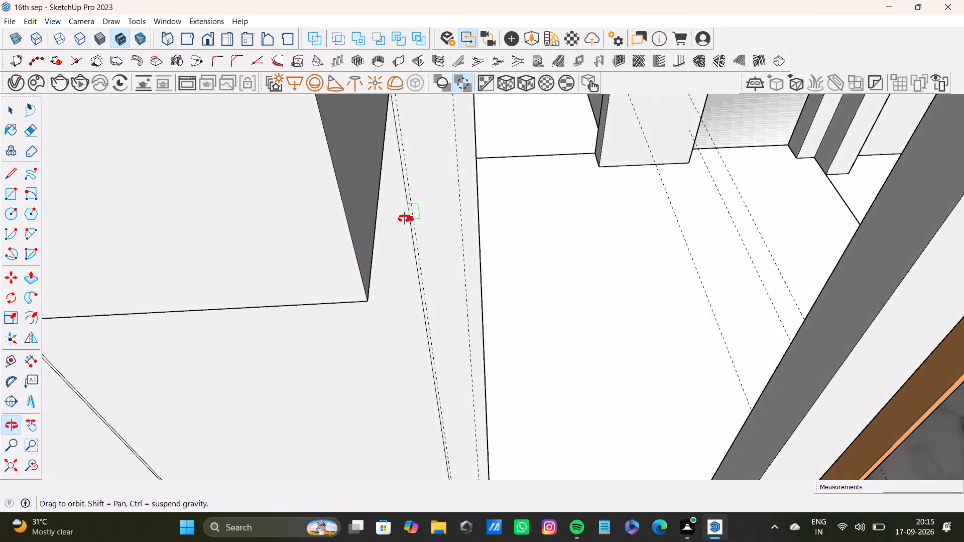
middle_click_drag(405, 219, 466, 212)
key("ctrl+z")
Redraw the third lower panel, about 6' 9" by 2' 2", from the guide intersection under the overhead box to the plinth's doorway-side corner.
scroll(436, 261, "down", 8)
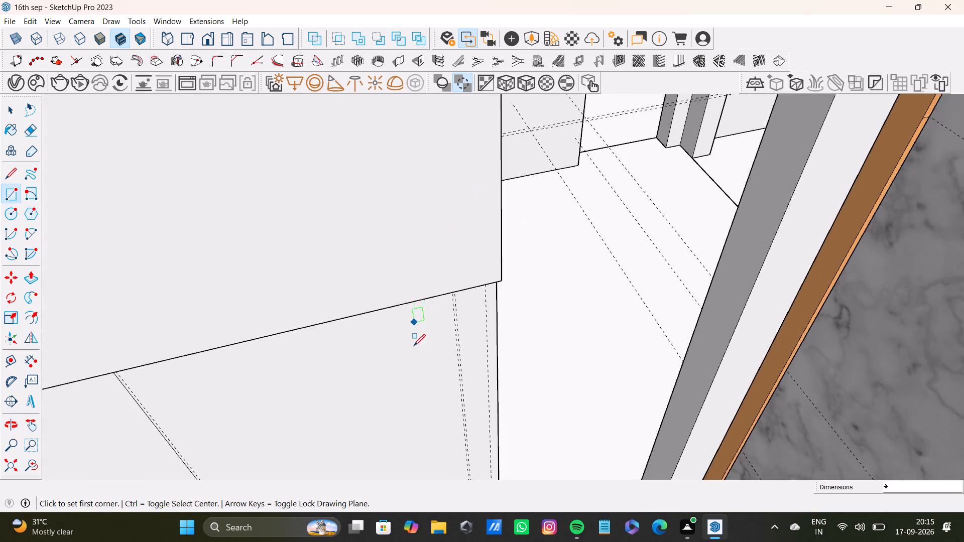
middle_click_drag(411, 350, 500, 319, "shift")
scroll(384, 330, "up", 7)
middle_click_drag(386, 322, 414, 366)
scroll(406, 355, "up", 1, "shift")
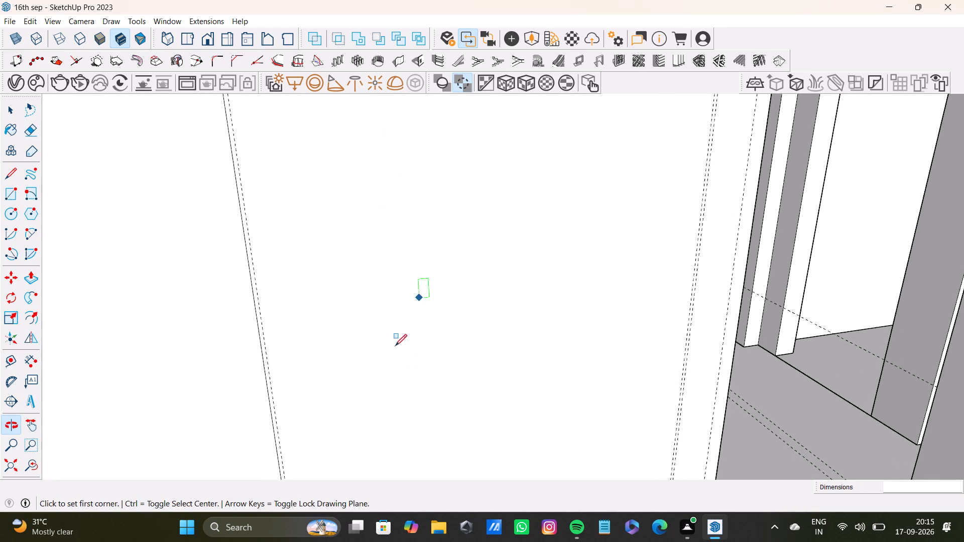
middle_click_drag(285, 156, 334, 327)
scroll(259, 135, "up", 2)
middle_click_drag(273, 116, 314, 318)
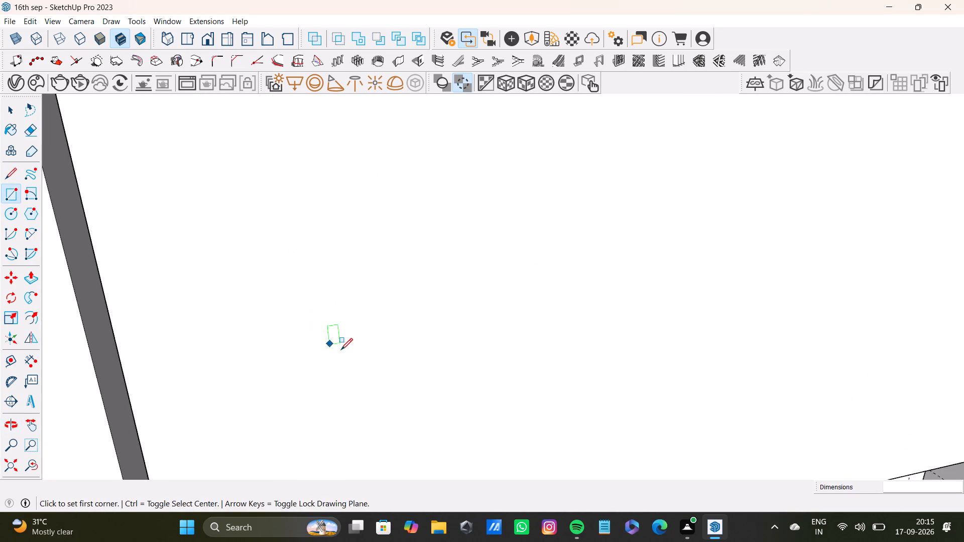
middle_click_drag(342, 348, 319, 0, "shift")
scroll(311, 283, "up", 5)
middle_click_drag(307, 328, 312, 290)
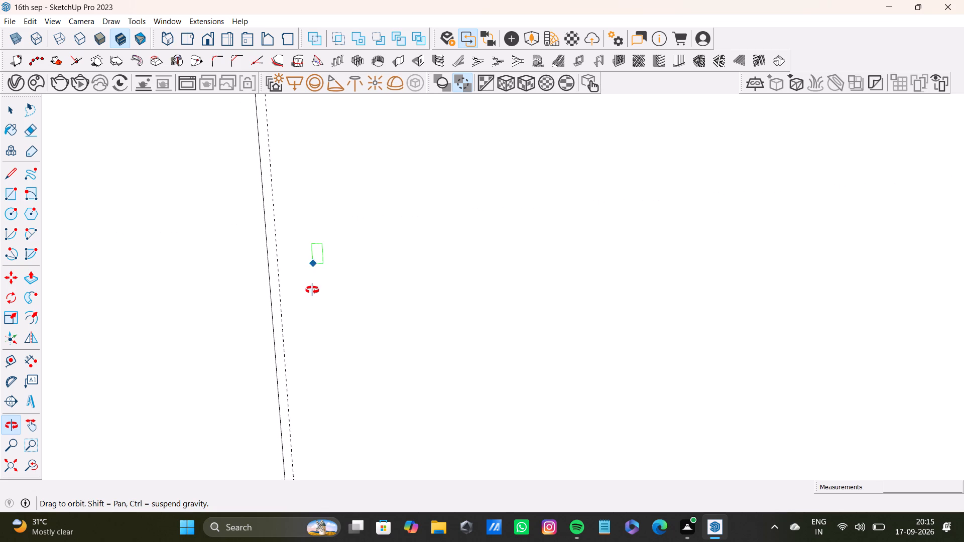
middle_click_drag(312, 290, 328, 390)
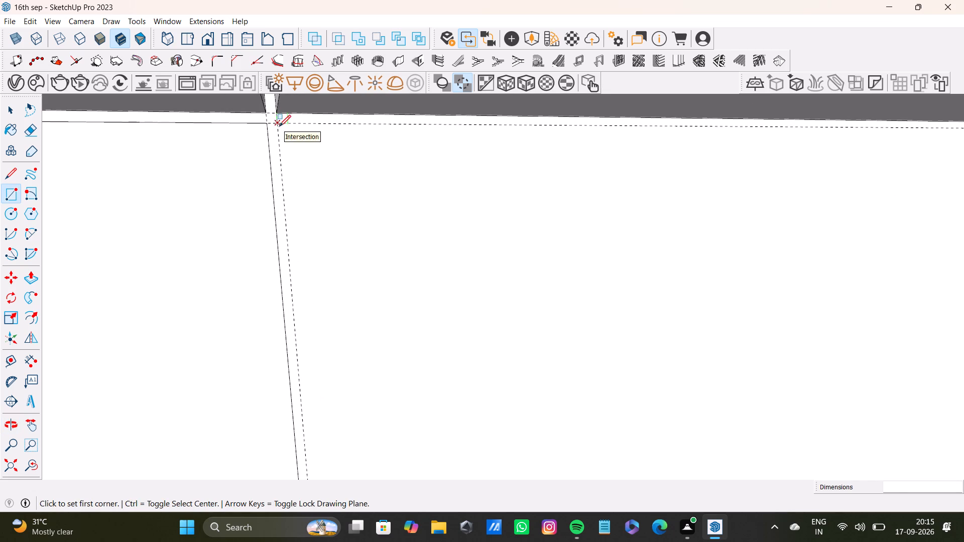
left_click(279, 126)
scroll(562, 277, "down", 10)
middle_click_drag(741, 417, 594, 173, "shift")
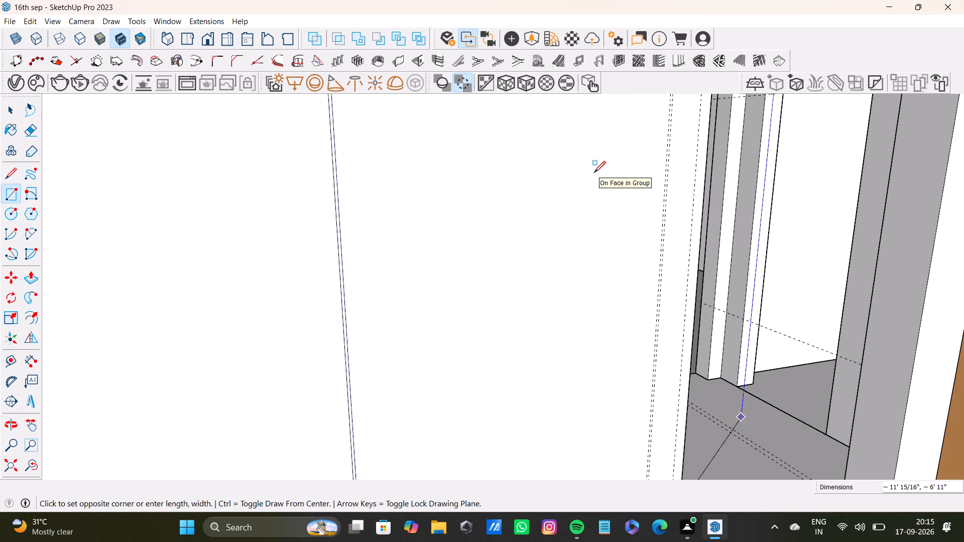
scroll(621, 269, "down", 4)
middle_click_drag(627, 298, 561, 64, "shift")
scroll(563, 287, "down", 1)
middle_click_drag(555, 331, 542, 232, "shift")
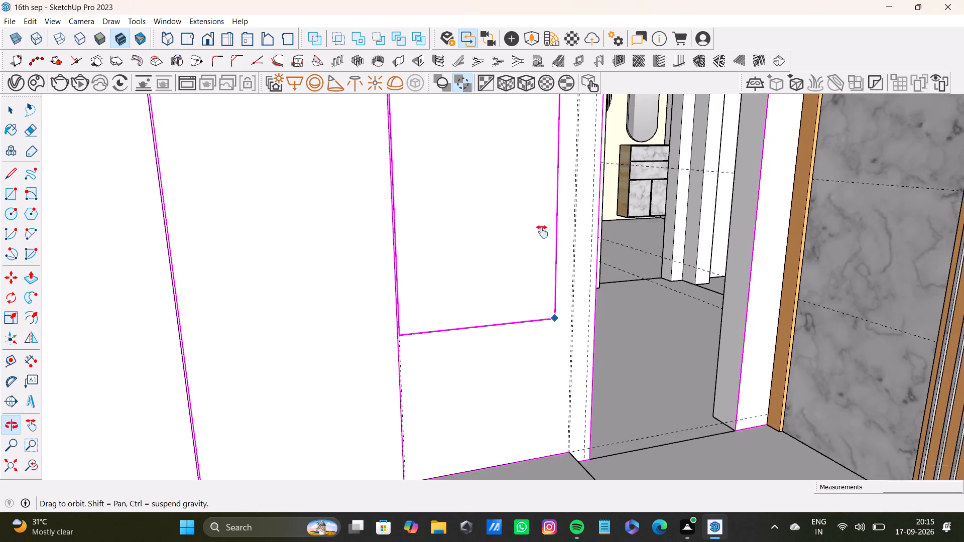
middle_click_drag(542, 232, 544, 259, "shift")
scroll(544, 315, "up", 6)
scroll(566, 393, "up", 6)
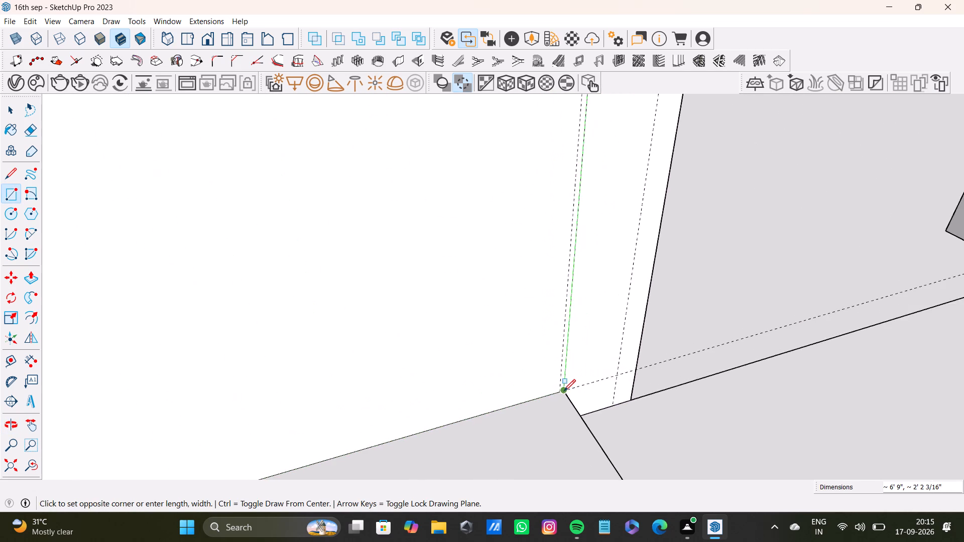
scroll(564, 391, "up", 6)
left_click(563, 387)
Pull the lower panel beside the window wall out from the wall, almost to the plinth's front edge.
scroll(490, 354, "down", 7)
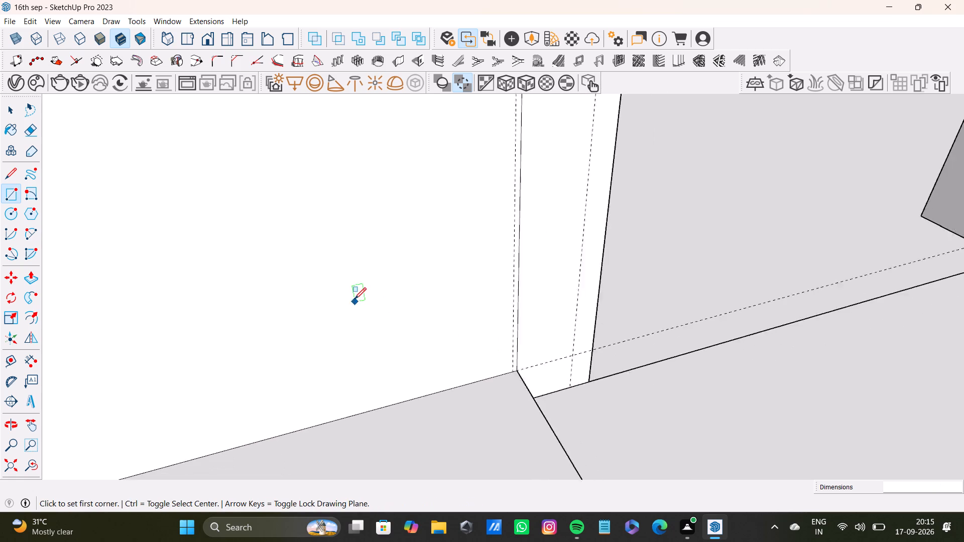
scroll(354, 299, "down", 15)
middle_click_drag(238, 284, 482, 322, "shift")
middle_click_drag(488, 320, 407, 336)
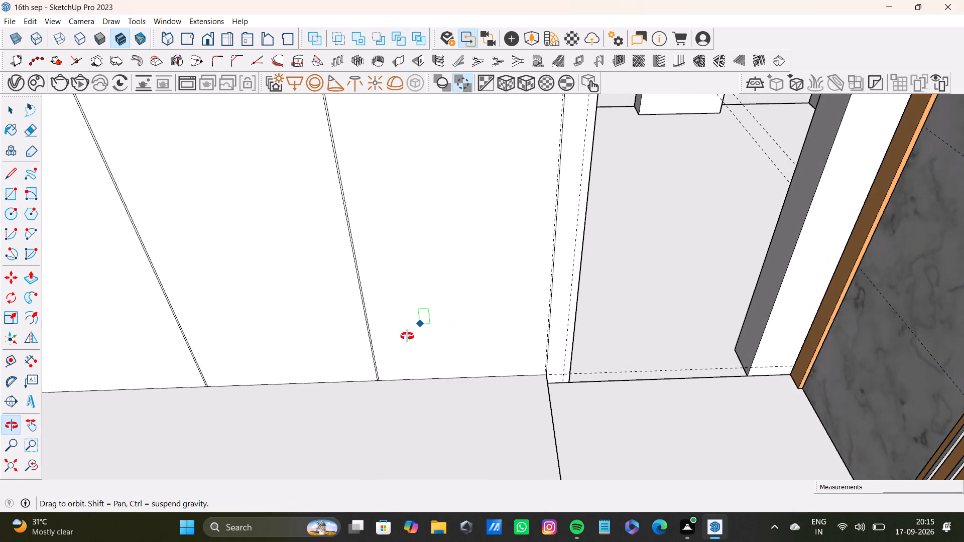
middle_click_drag(407, 336, 407, 335)
scroll(407, 334, "down", 11)
middle_click_drag(390, 302, 495, 333, "shift")
key("space")
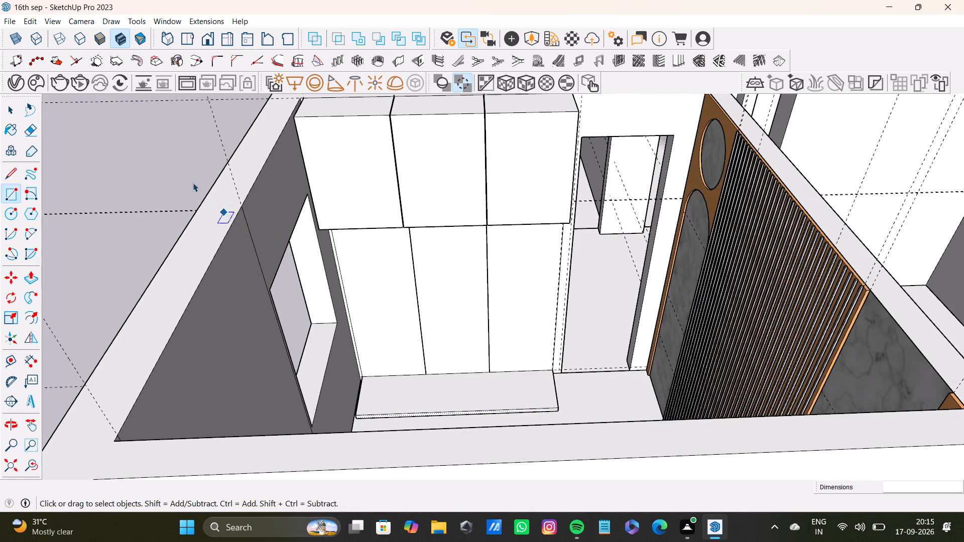
left_click(173, 156)
left_click(369, 277)
key("p")
left_click_drag(371, 276, 365, 290)
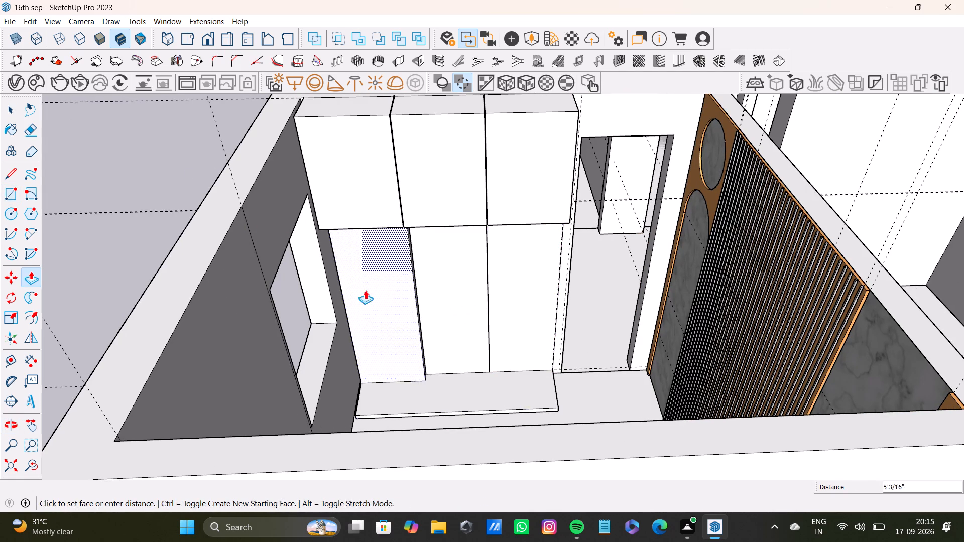
left_click_drag(365, 290, 355, 323)
key("space")
Push the window-side lower panel's front back flush with the front of the overhead box.
left_click(452, 261)
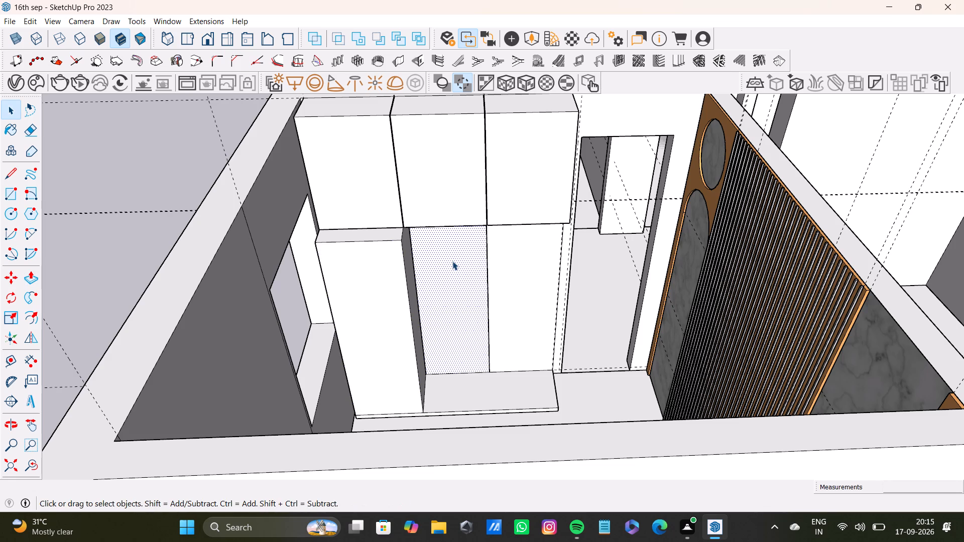
left_click(362, 264)
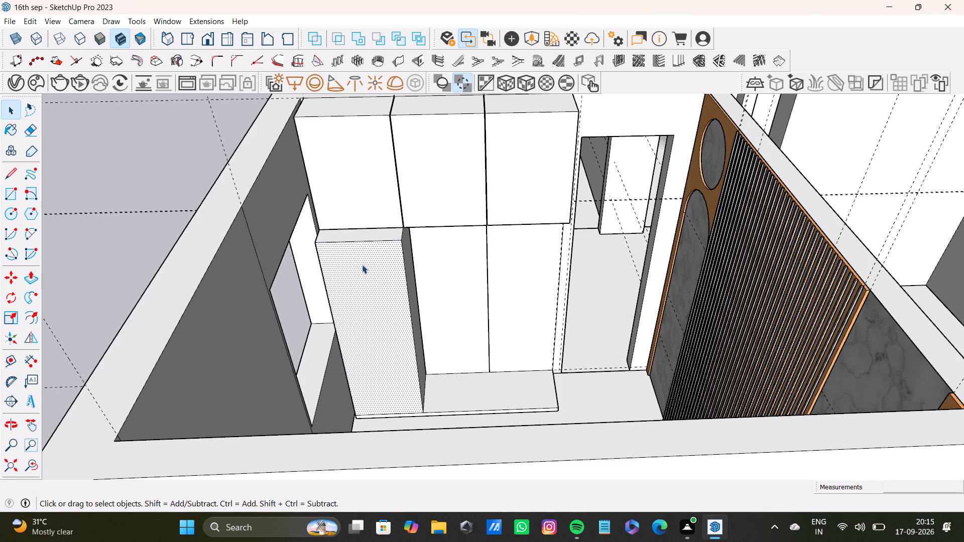
key("p")
left_click_drag(362, 264, 364, 216)
Pull the middle lower panel out from the wall by about 1' 2 1/2".
key("space")
left_click(442, 248)
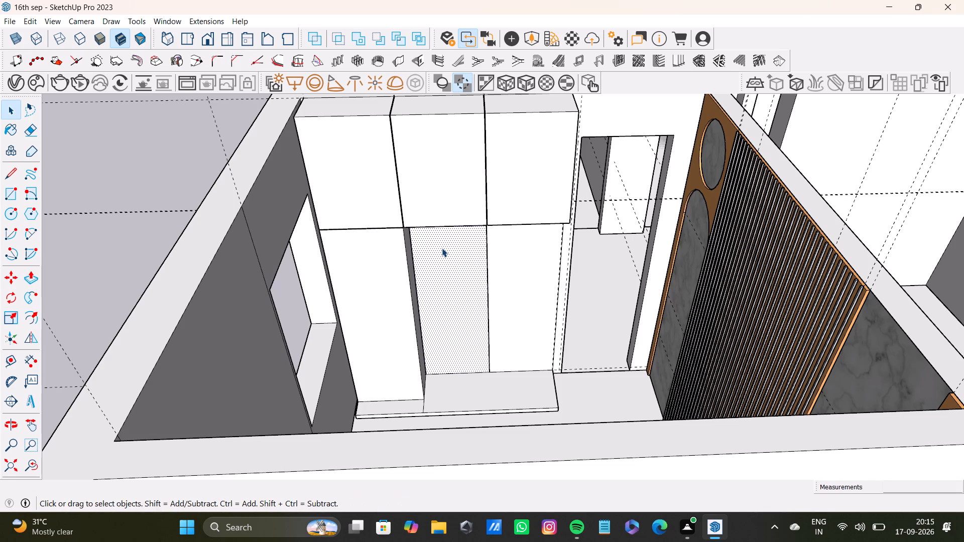
key("p")
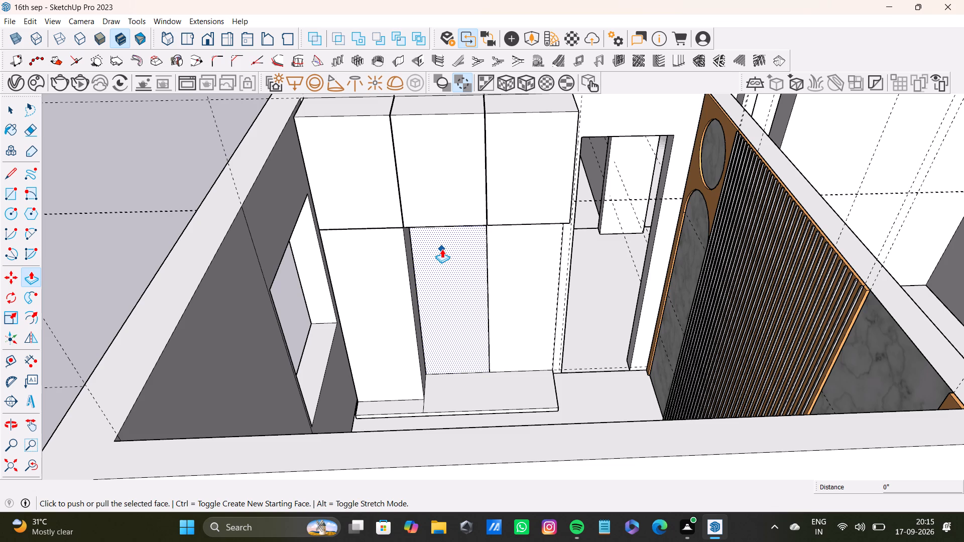
left_click_drag(441, 251, 424, 274)
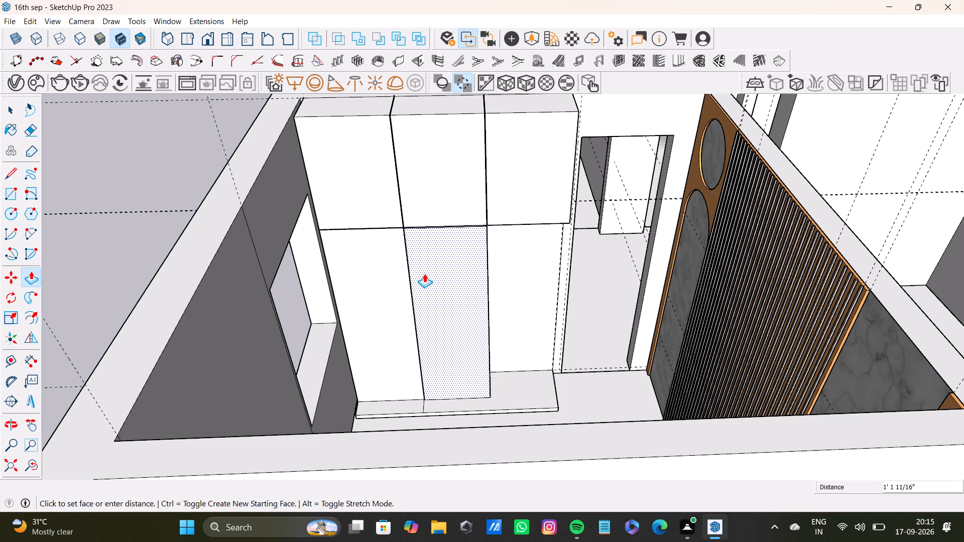
left_click_drag(424, 274, 424, 274)
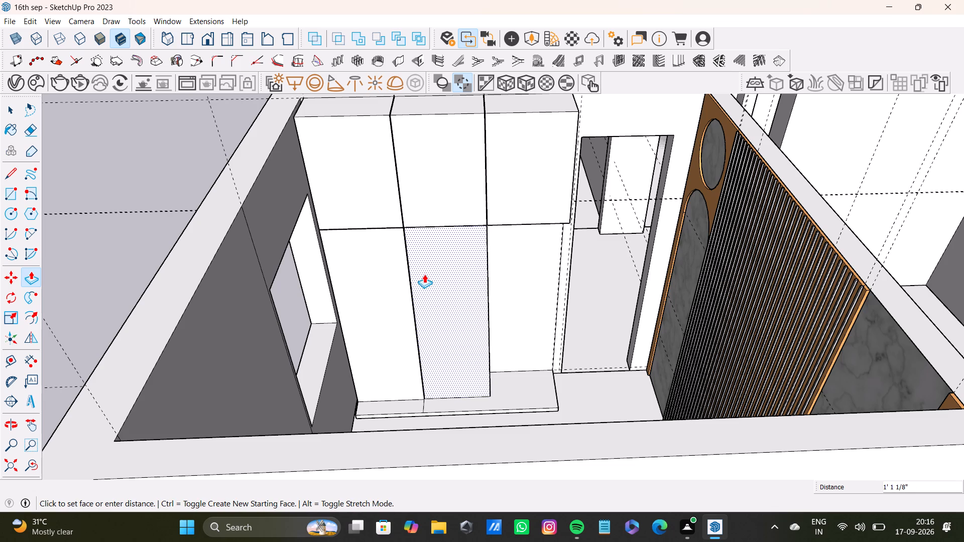
left_click_drag(424, 274, 424, 275)
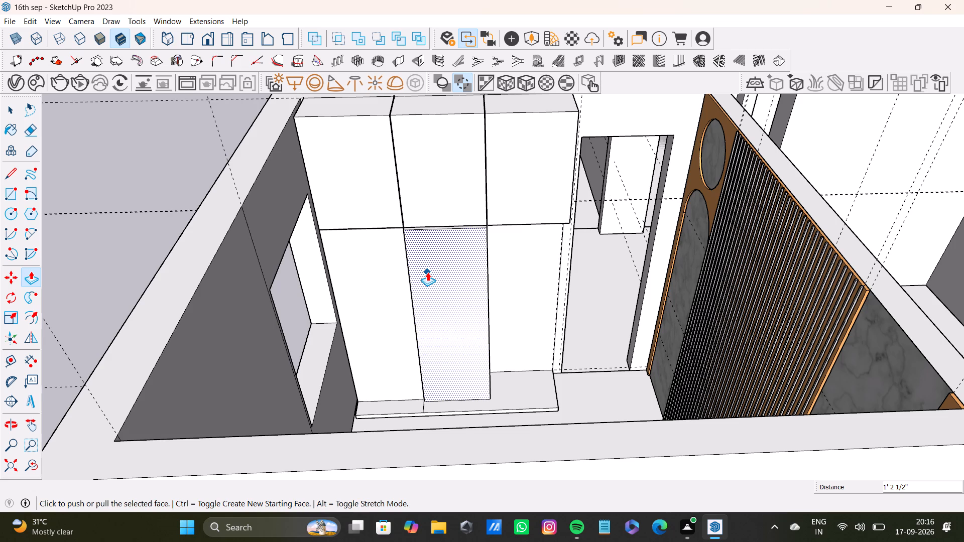
Pull the middle lower panel's front out by about another 1 7/16" to align with the overhead box front.
scroll(427, 272, "up", 14)
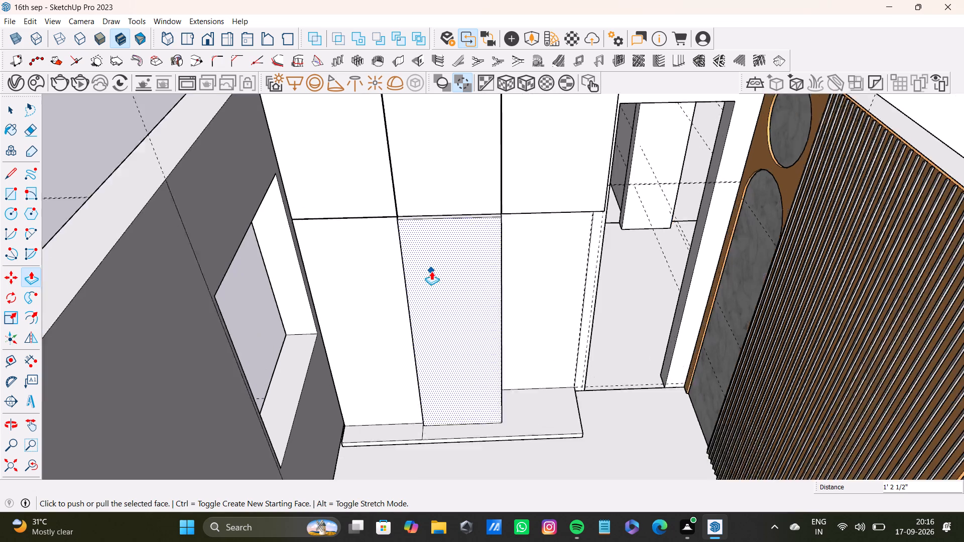
scroll(431, 271, "up", 6)
middle_click_drag(437, 257, 408, 301)
left_click_drag(369, 262, 372, 251)
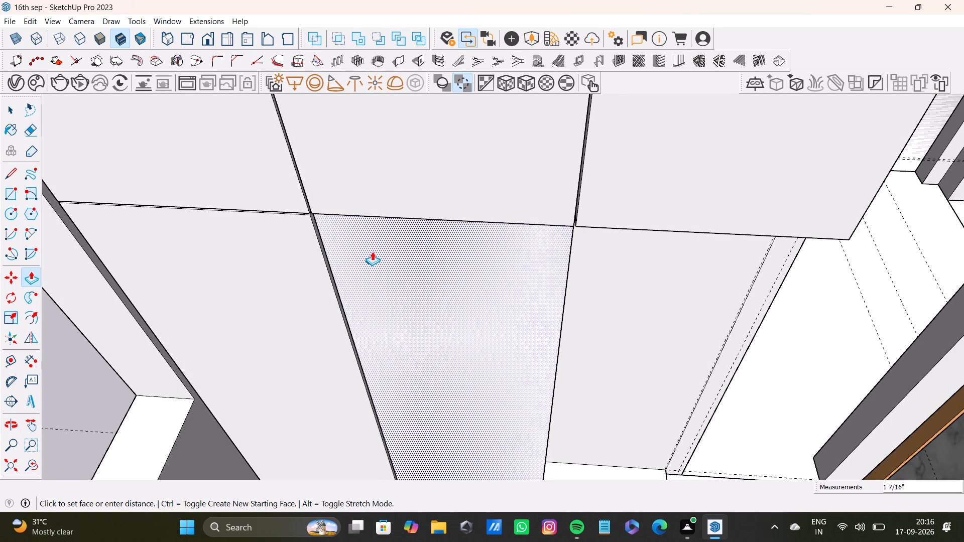
left_click_drag(372, 251, 369, 251)
key("space")
Pull the third lower panel beside the doorway out from the wall, flush with the middle panel's front.
left_click(657, 291)
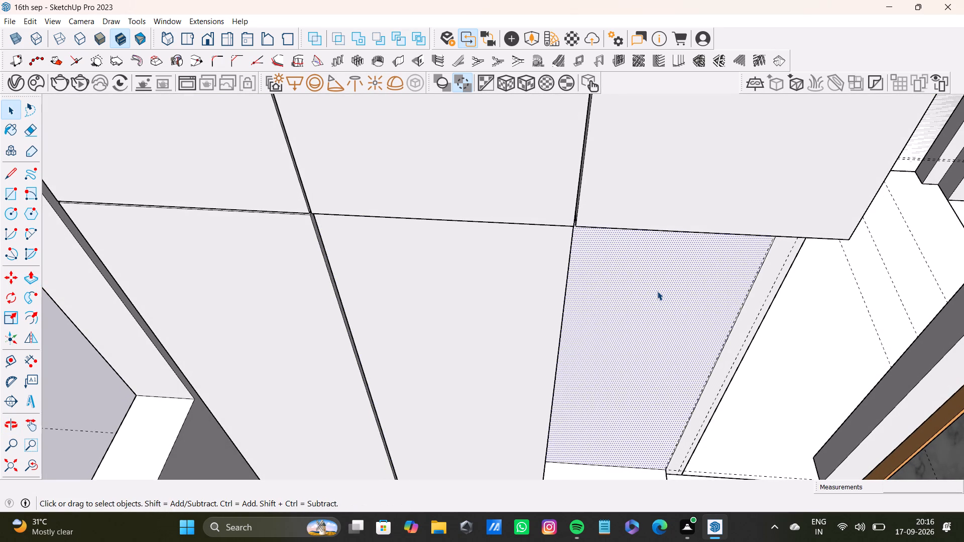
key("p")
left_click_drag(654, 291, 318, 305)
key("space")
Examine the front alignment and the gaps between the overhead boxes and the three lower wardrobe panels.
scroll(318, 304, "down", 9)
middle_click_drag(343, 309, 635, 330)
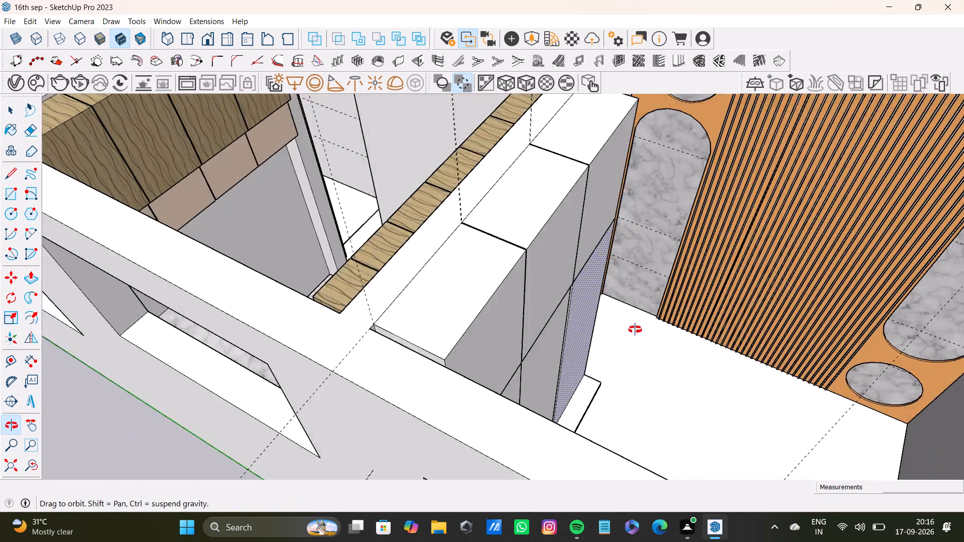
middle_click_drag(635, 330, 280, 368)
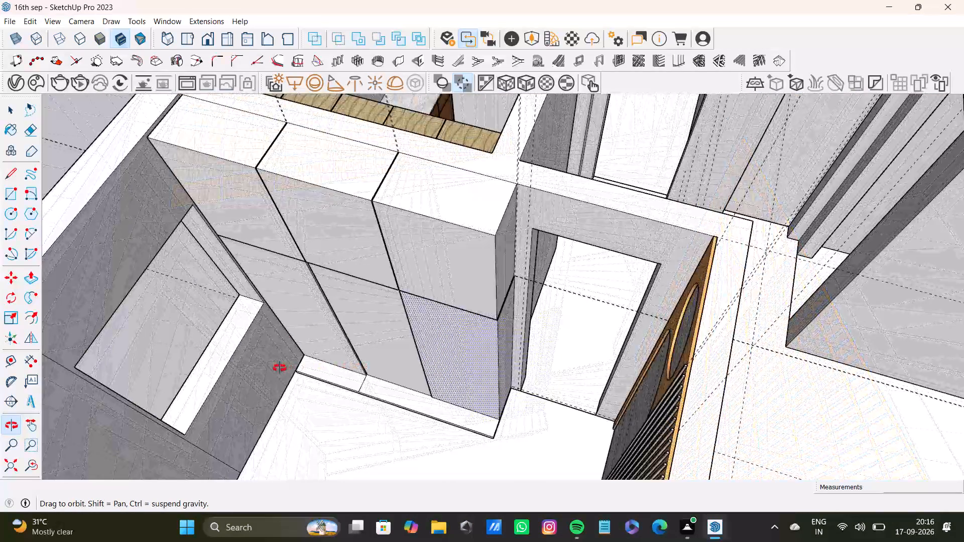
middle_click_drag(280, 368, 279, 366)
scroll(330, 289, "up", 8)
middle_click_drag(337, 283, 547, 224)
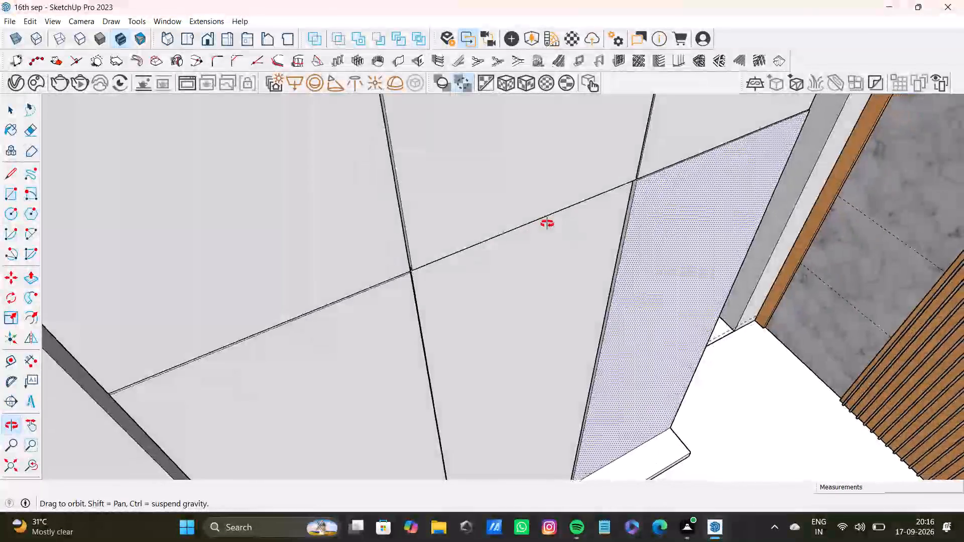
middle_click_drag(547, 224, 297, 194)
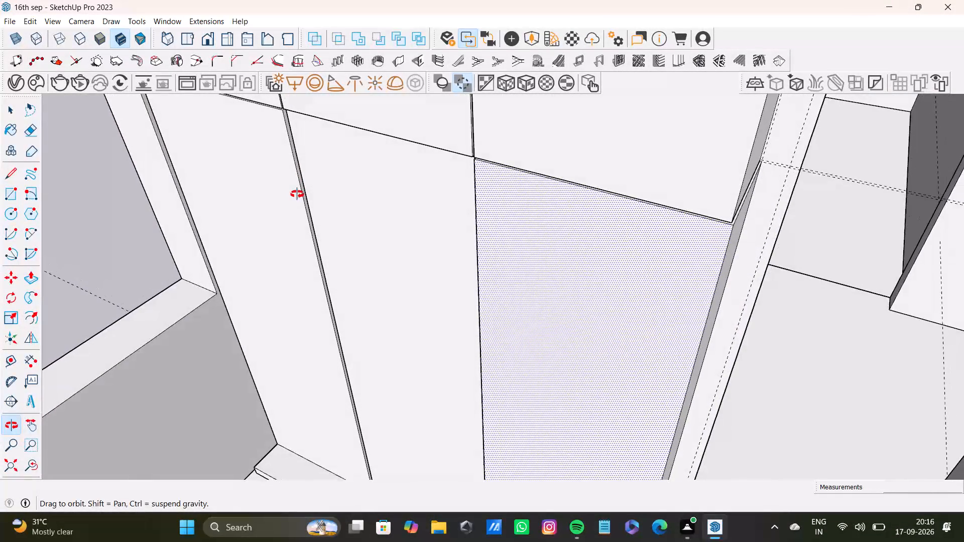
middle_click_drag(297, 194, 363, 195)
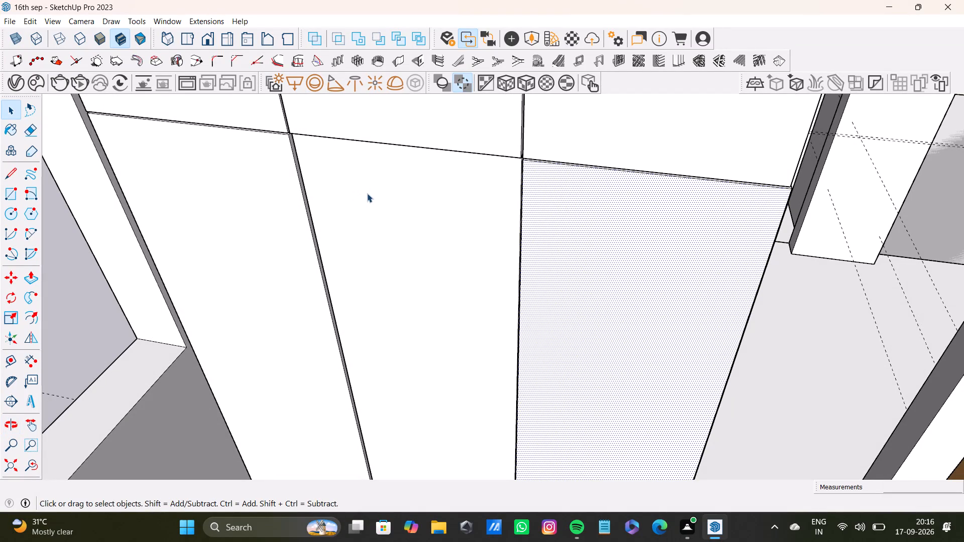
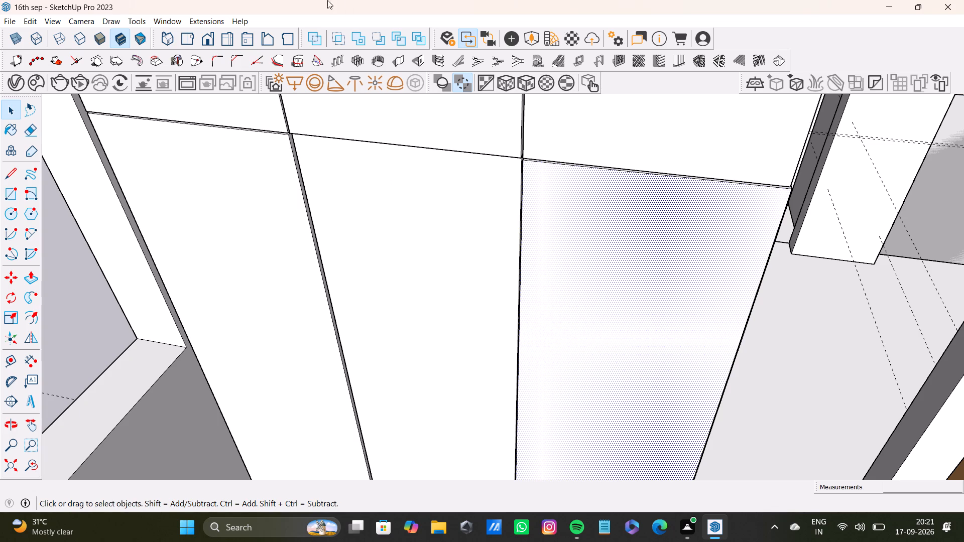
Delete the stray edge crossing the top of the projecting base ledge below the wardrobe shutters.
scroll(310, 234, "down", 20)
scroll(310, 234, "down", 7)
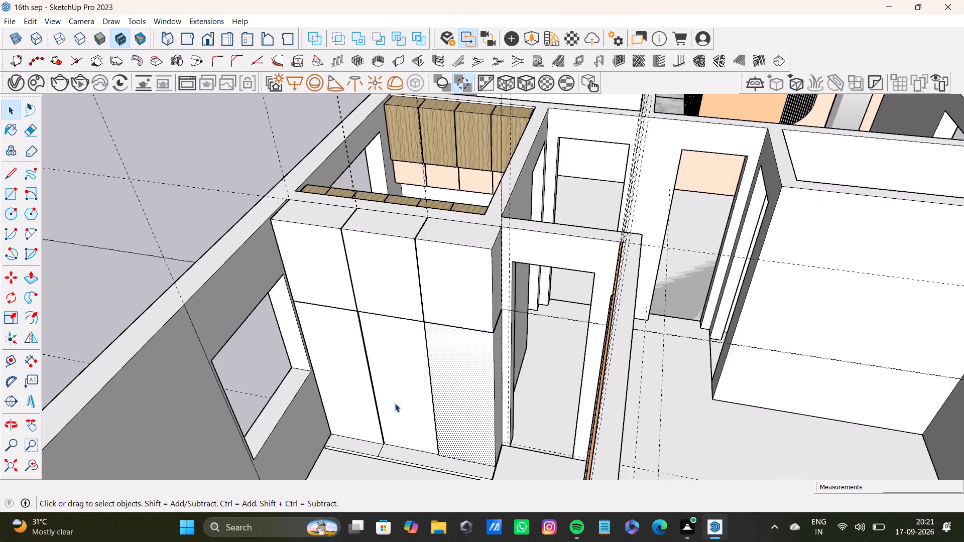
middle_click_drag(404, 423, 432, 383, "shift")
scroll(425, 402, "up", 8)
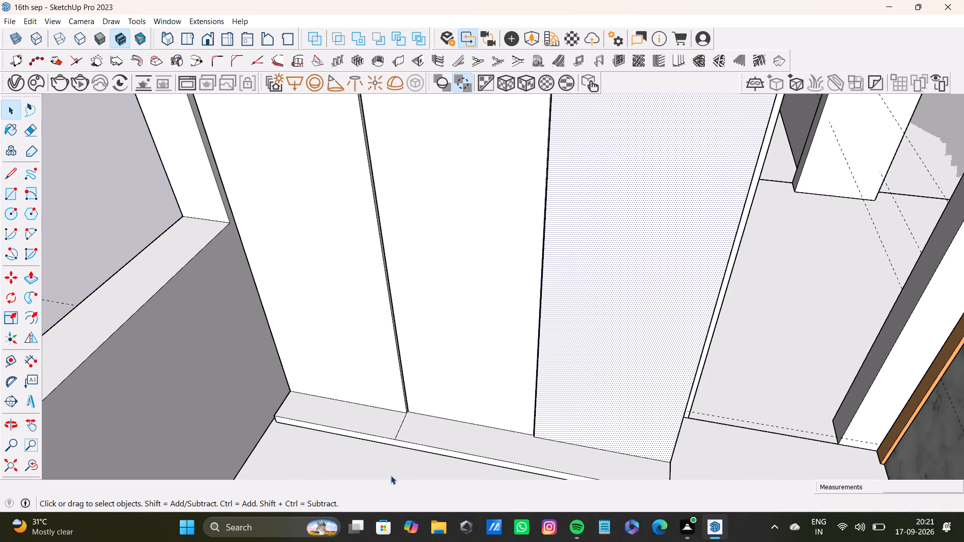
scroll(391, 474, "up", 5)
left_click(404, 423)
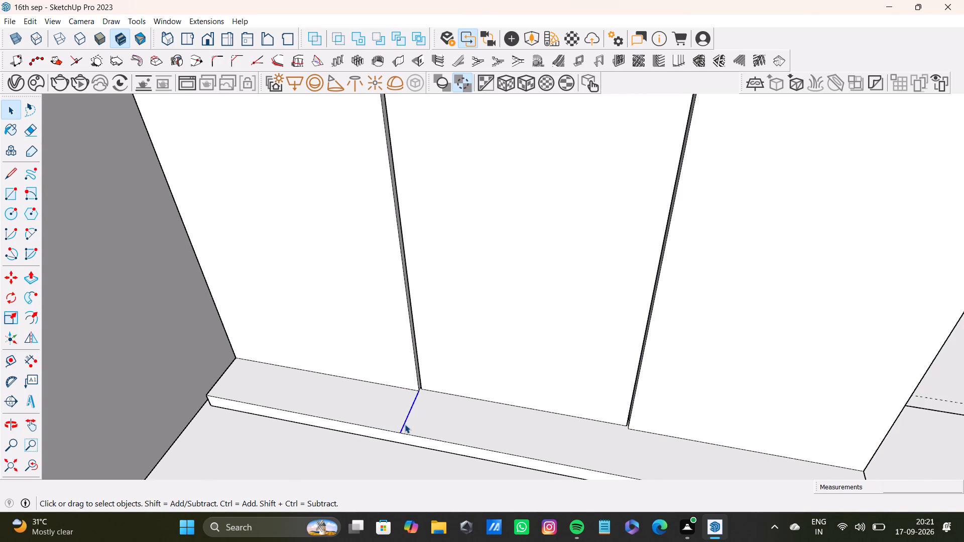
key("Delete")
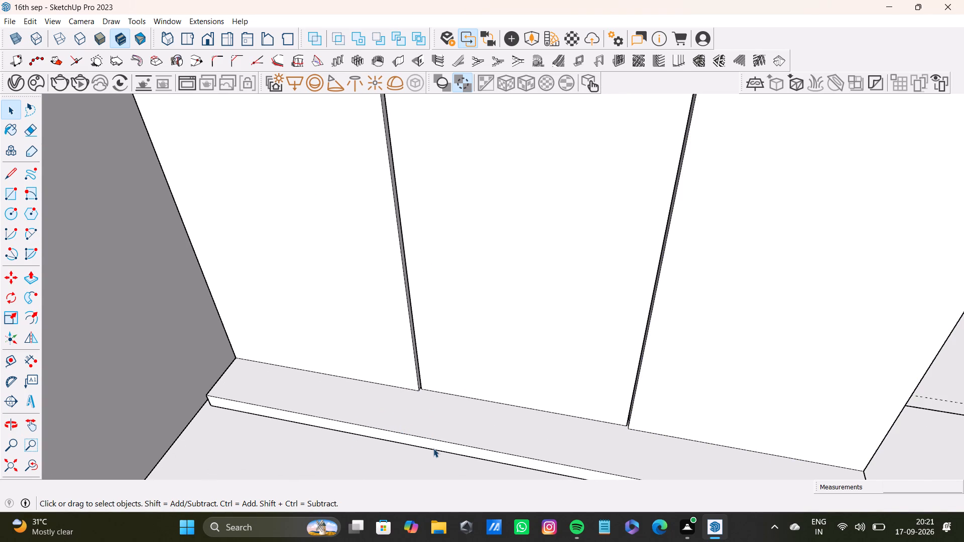
Push the front face of the wardrobe's base ledge back 6 3/4" toward the shutter fronts.
left_click(436, 447)
key("p")
left_click_drag(434, 442, 433, 390)
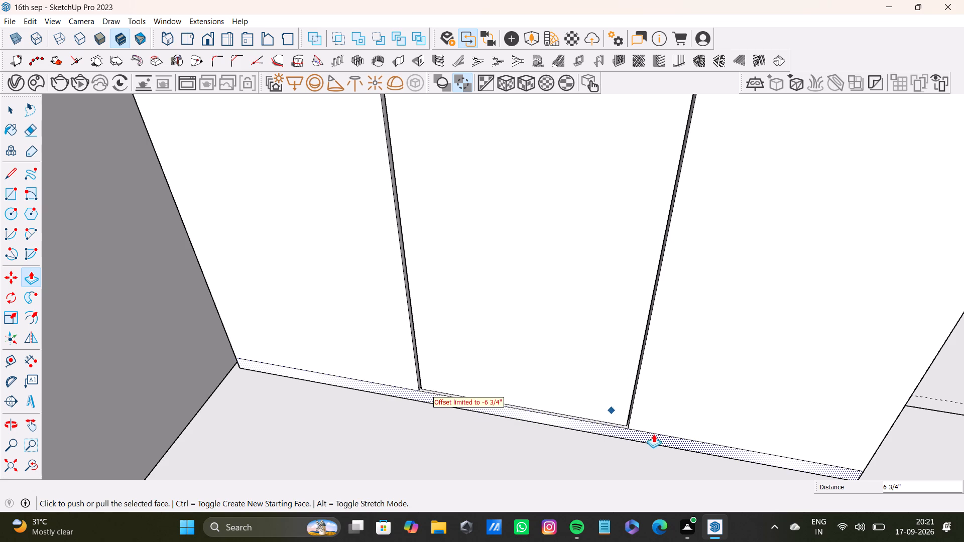
scroll(540, 444, "up", 1)
middle_click_drag(540, 444, 516, 536)
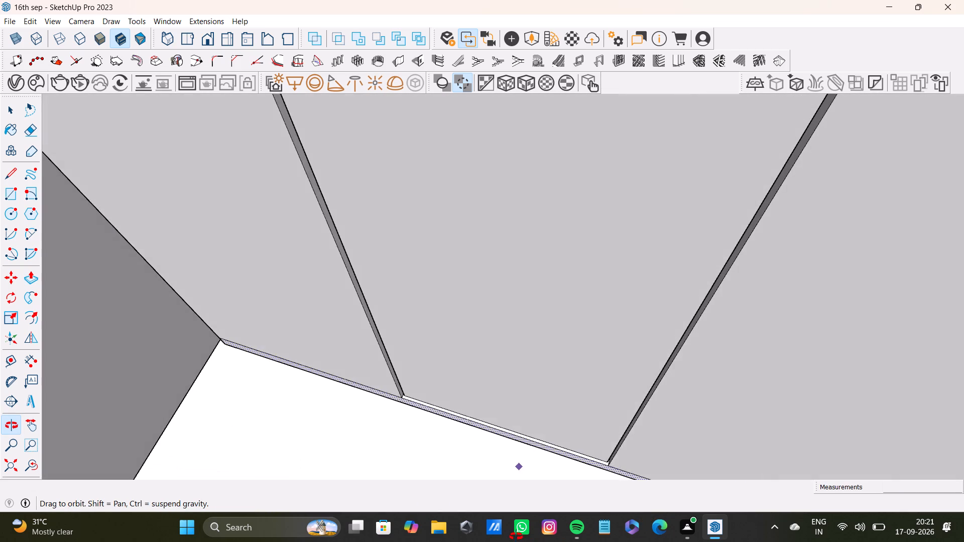
middle_click_drag(516, 536, 518, 511)
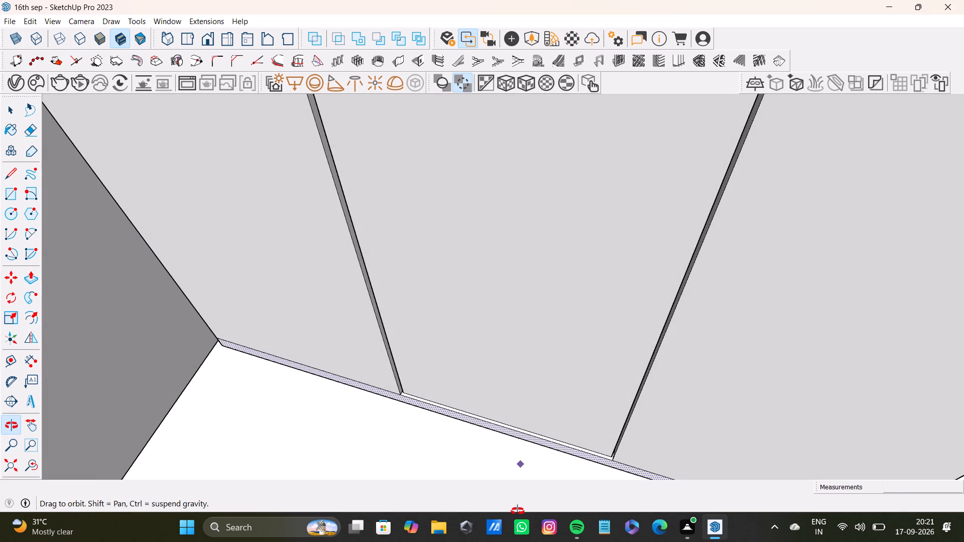
middle_click_drag(518, 511, 580, 499)
scroll(491, 458, "down", 7)
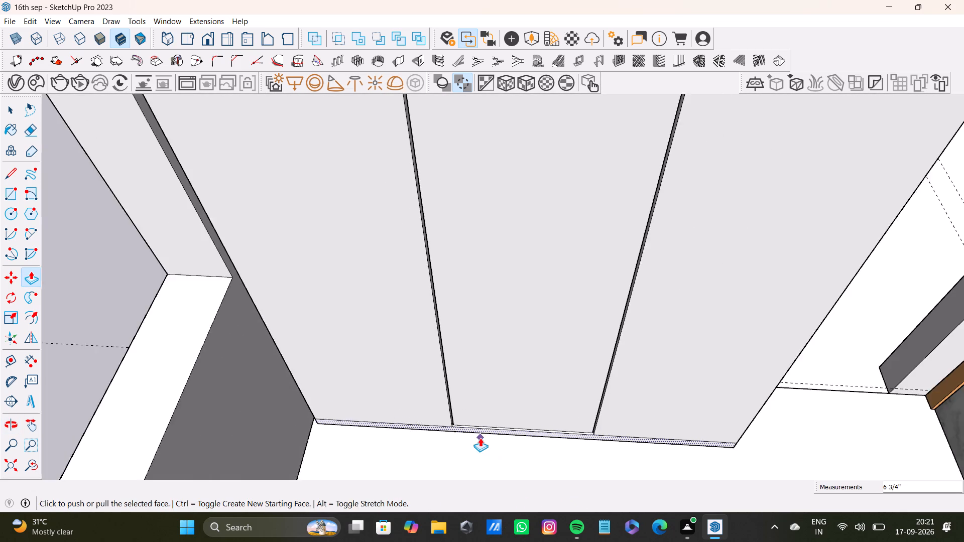
scroll(480, 438, "down", 2)
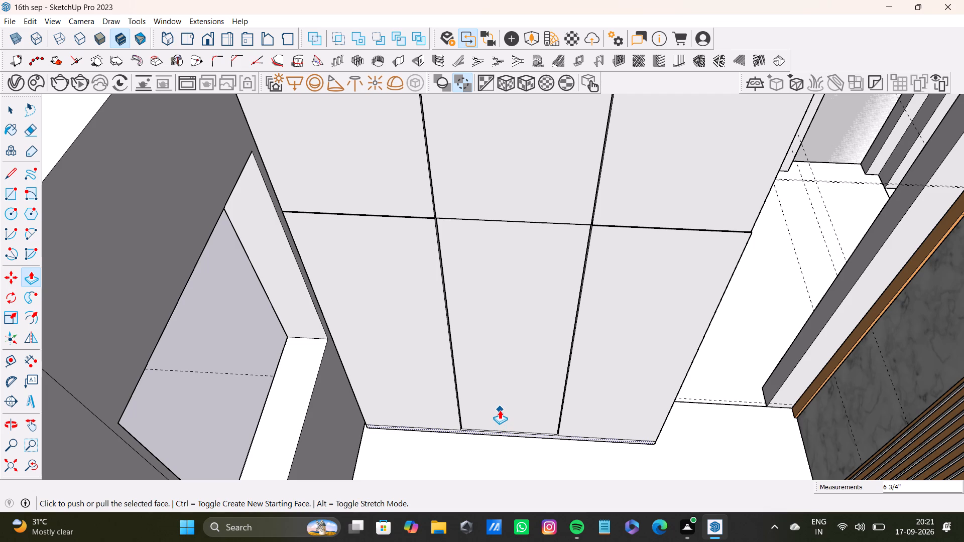
scroll(485, 416, "down", 8)
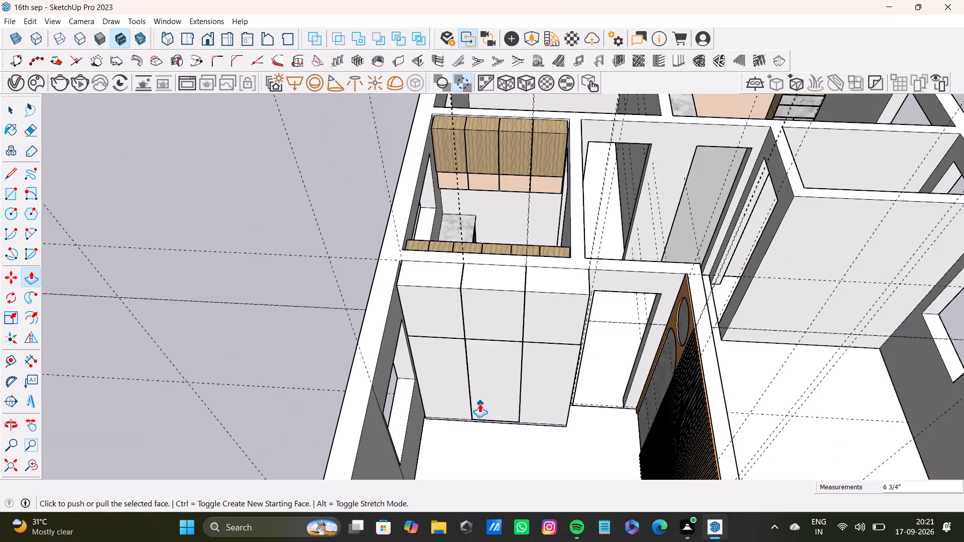
scroll(479, 403, "down", 4)
key("space")
Select the first two upper wardrobe shutter faces and the narrow groove face between them, including their bounding edges.
scroll(286, 332, "up", 13)
scroll(559, 384, "up", 1)
middle_click_drag(559, 384, 435, 409, "shift")
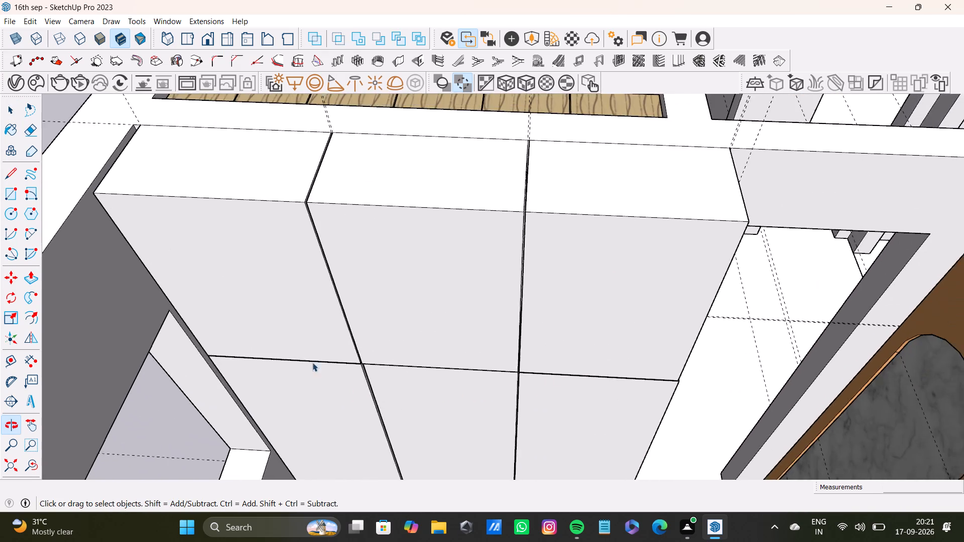
scroll(302, 350, "up", 7)
double_click(307, 329, "shift")
scroll(390, 331, "up", 14, "shift")
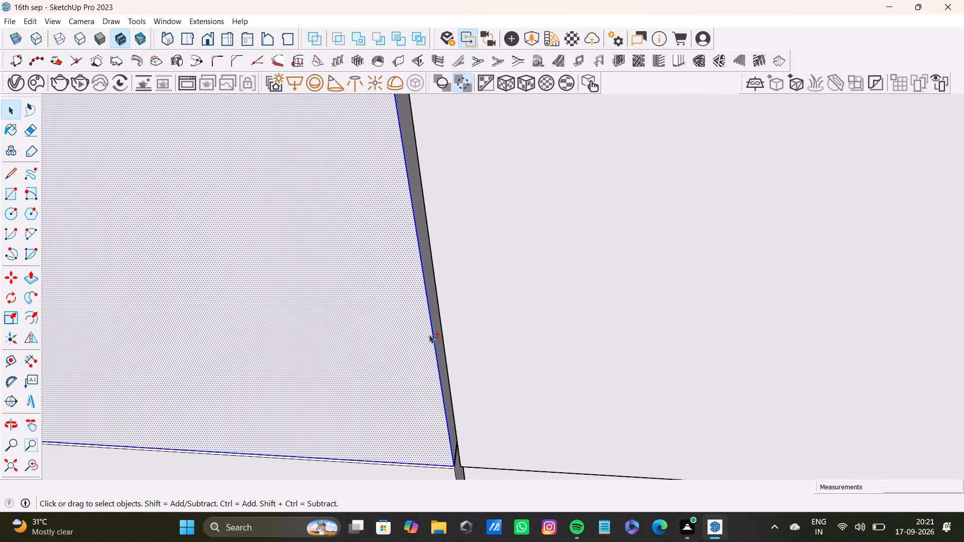
scroll(429, 334, "up", 2, "shift")
double_click(444, 336, "shift")
double_click(481, 338, "shift")
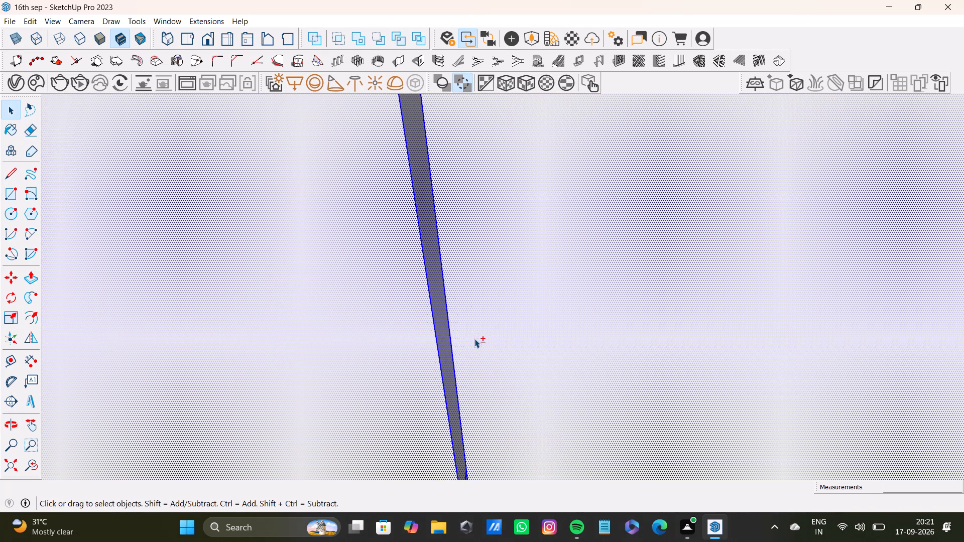
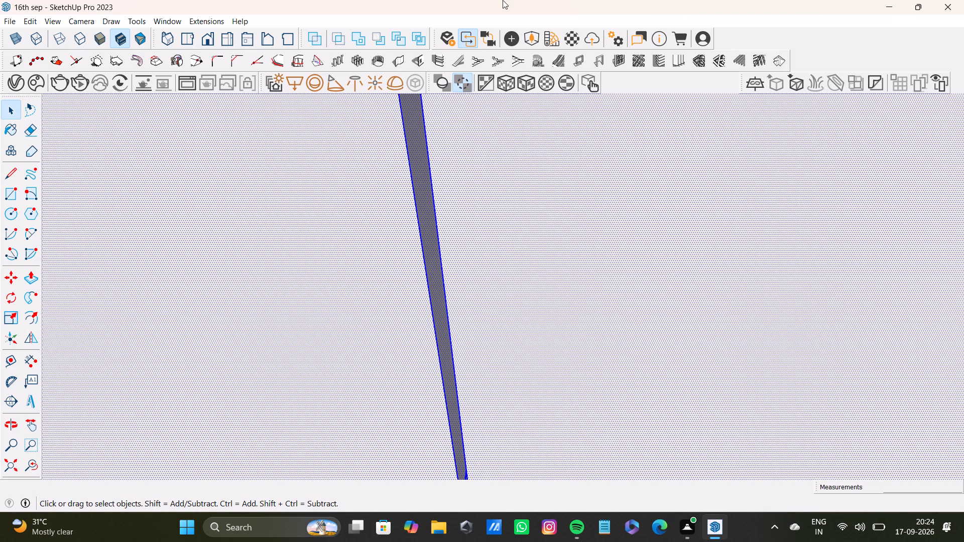
Extend the selection with the top faces above the three upper wardrobe shutters and the third upper shutter's front face.
scroll(400, 201, "down", 20)
scroll(400, 201, "down", 9)
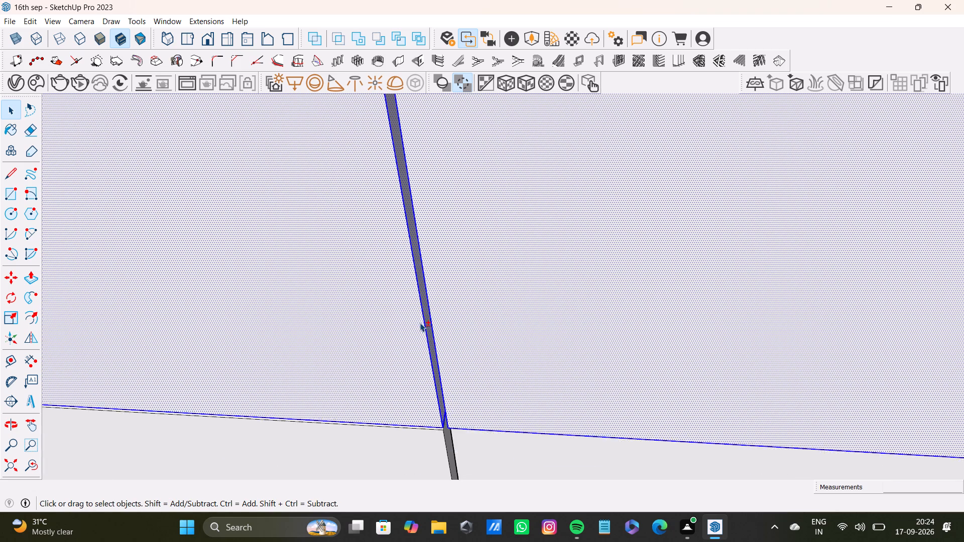
scroll(420, 323, "down", 7)
middle_click_drag(457, 319, 469, 435, "shift")
scroll(421, 364, "down", 9, "shift")
left_click(336, 229, "shift")
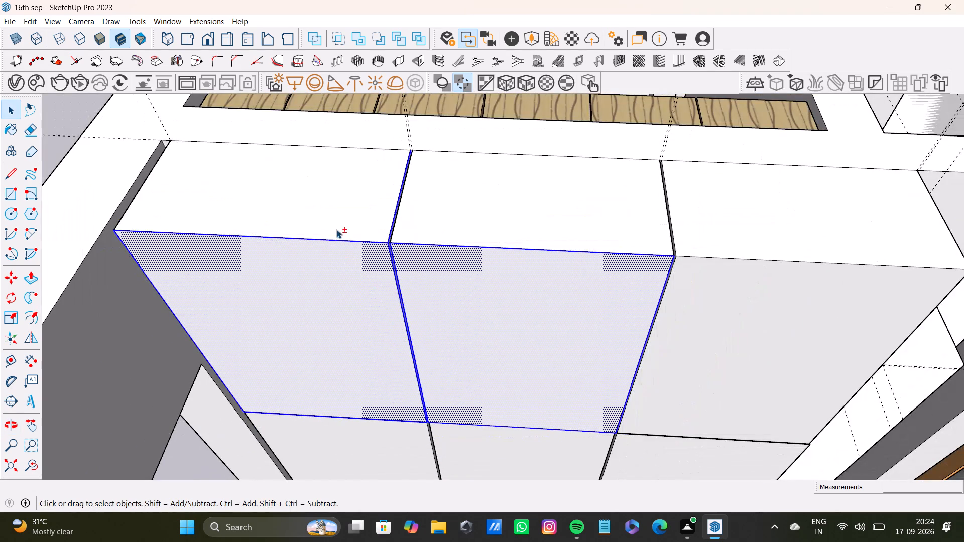
left_click(455, 217, "shift")
middle_click_drag(597, 253, 373, 265, "shift")
scroll(538, 257, "up", 3, "shift")
left_click(528, 256, "shift")
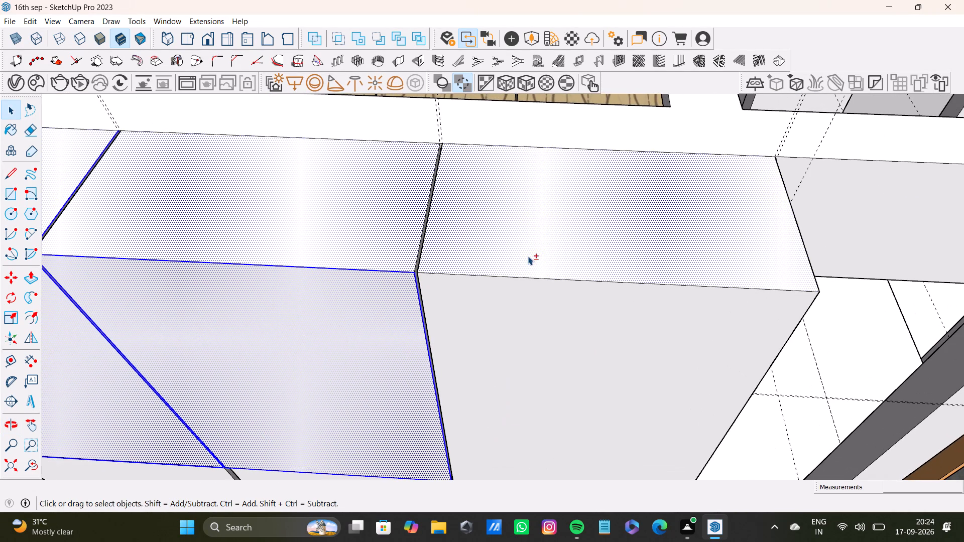
left_click_drag(506, 307, 501, 306, "shift")
Add the narrow groove between the second and third upper shutters and the upper unit's exposed side face to the selection.
scroll(344, 266, "up", 11, "shift")
left_click(439, 282, "shift")
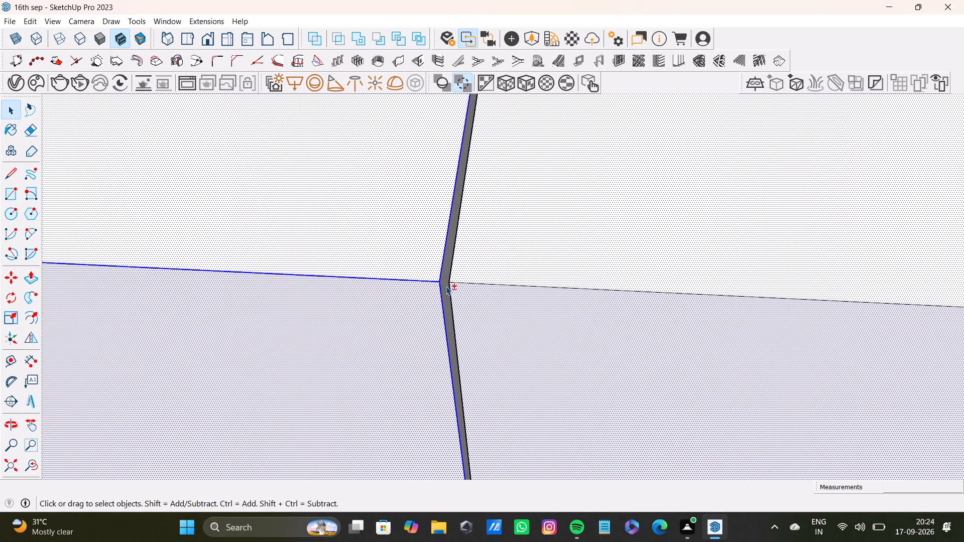
left_click(446, 286, "shift")
scroll(446, 288, "down", 14, "shift")
scroll(462, 305, "up", 10, "shift")
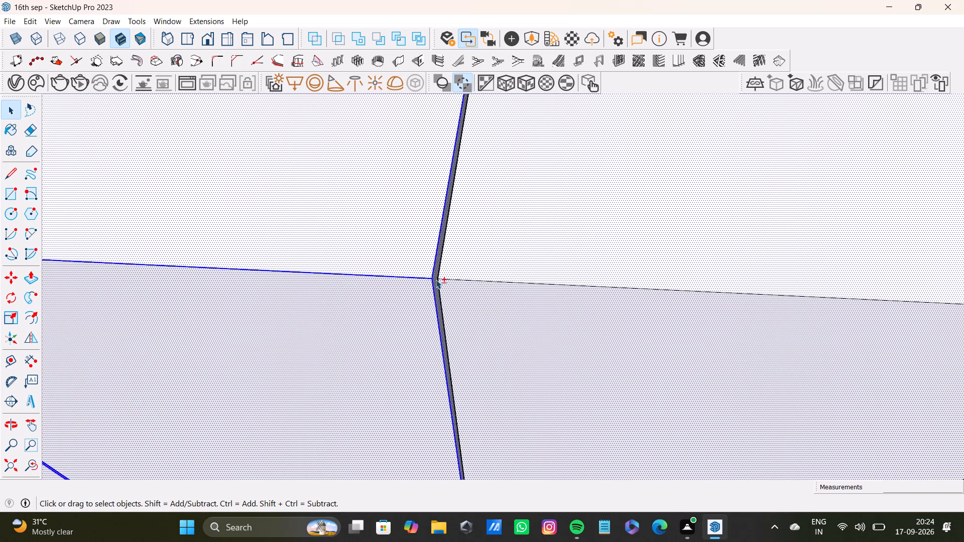
scroll(436, 280, "up", 6, "shift")
scroll(435, 279, "down", 13, "shift")
middle_click_drag(611, 295, 301, 288, "shift")
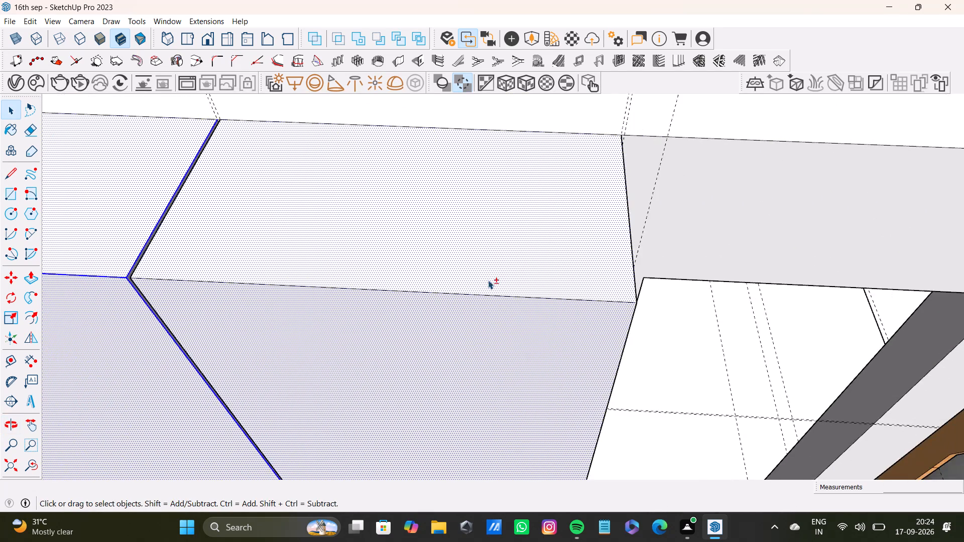
scroll(488, 280, "down", 3, "shift")
middle_click_drag(519, 295, 311, 269, "shift")
scroll(383, 264, "up", 3, "shift")
left_click(419, 286, "shift")
Paint the selected upper wardrobe faces with the Carrera Marble material from the Stone collection.
scroll(417, 299, "down", 9, "shift")
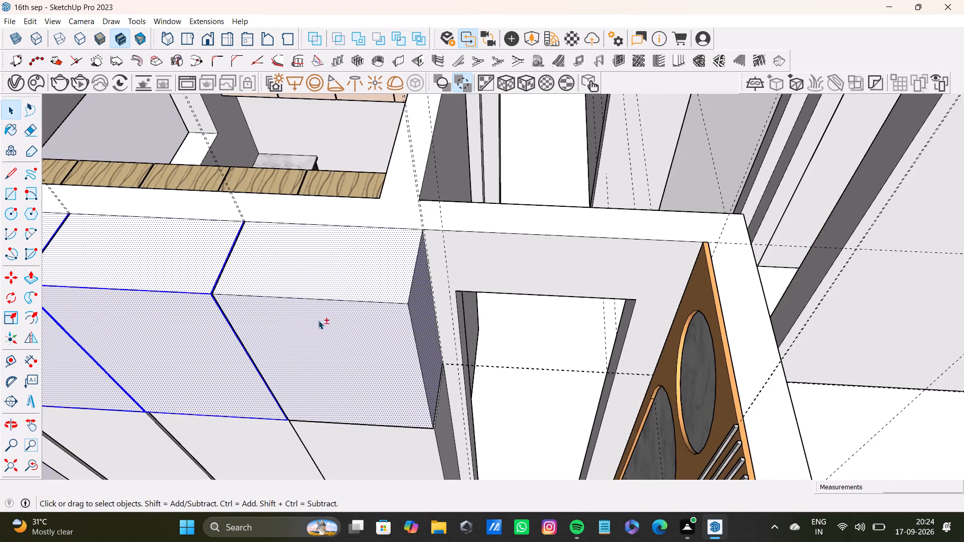
middle_click_drag(318, 320, 549, 288, "shift")
scroll(284, 259, "down", 8, "shift")
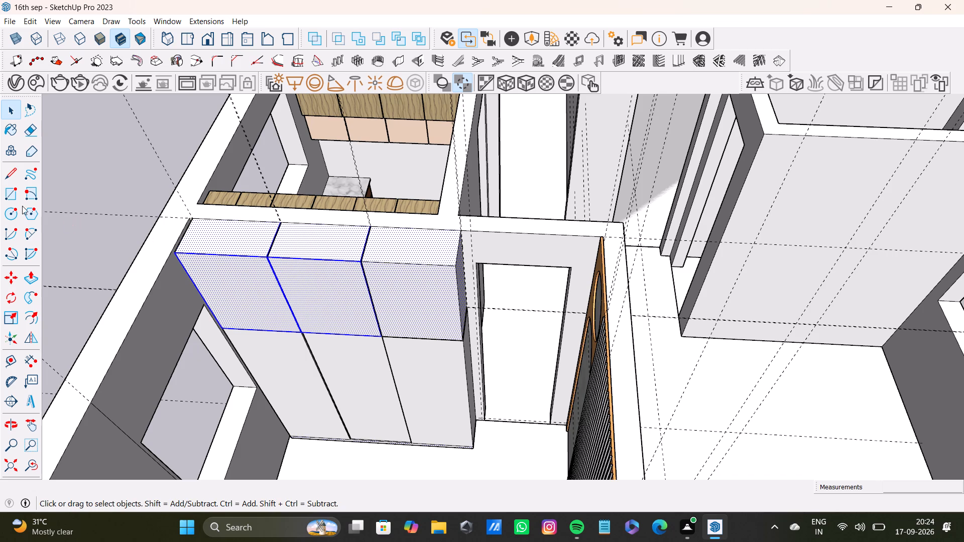
left_click(10, 133, "shift")
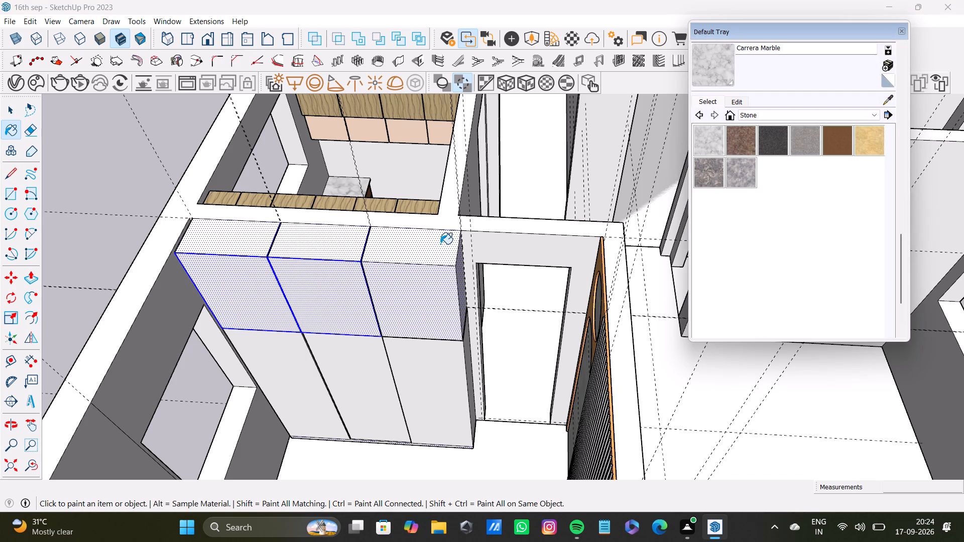
left_click(754, 121, "shift")
left_click(706, 141, "shift")
left_click(423, 248, "shift")
scroll(423, 346, "down", 4, "shift")
middle_click_drag(411, 374, 544, 337, "shift")
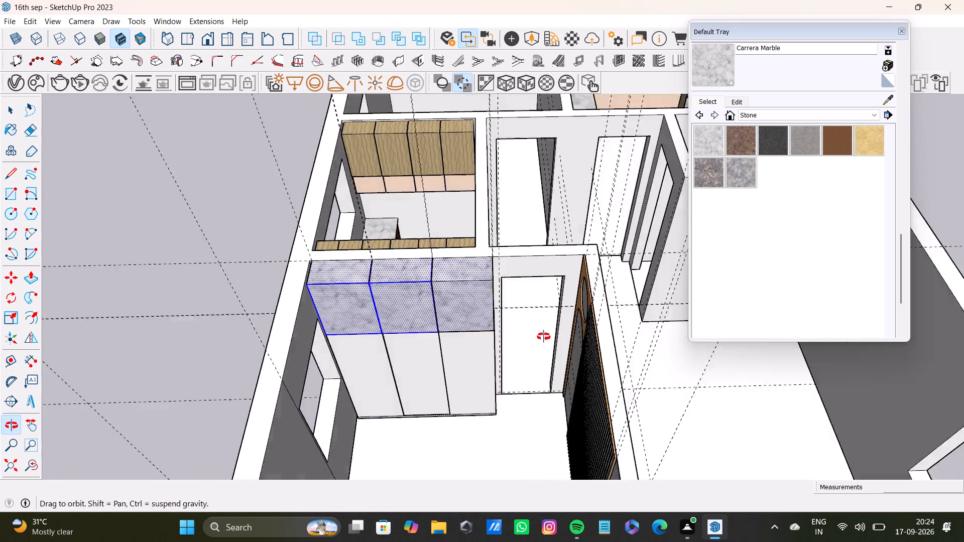
middle_click_drag(544, 337, 545, 336, "shift")
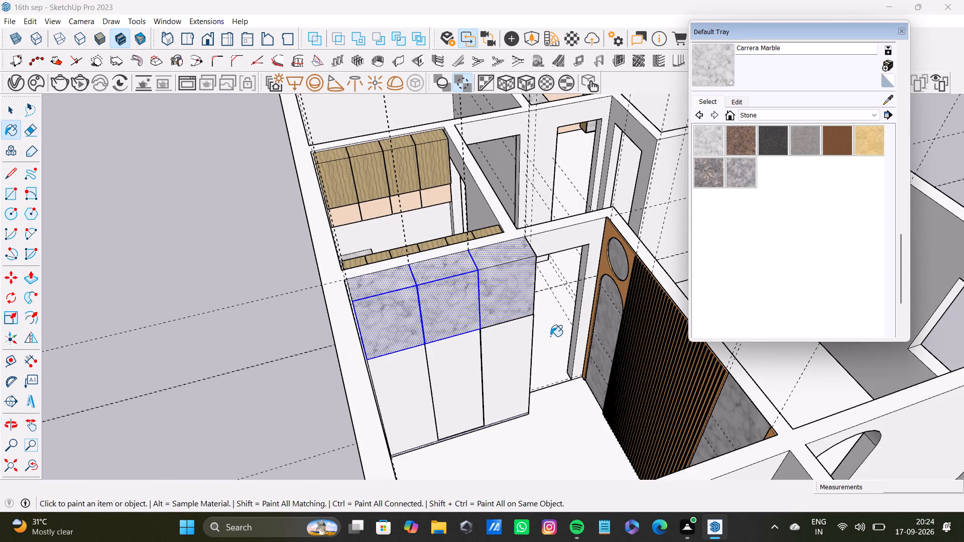
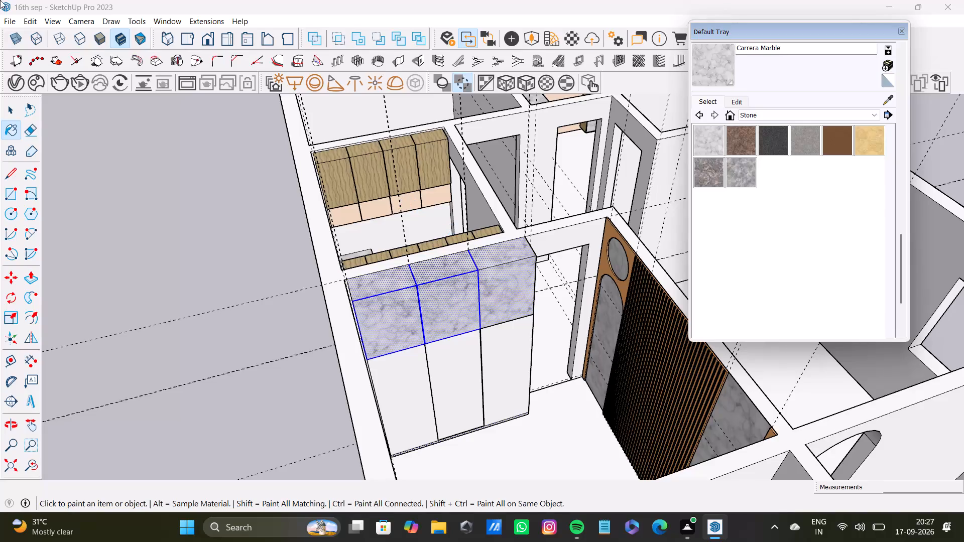
Sample the orange Color C03 material from the frame of the slatted wall panel opposite the wardrobe.
key("space")
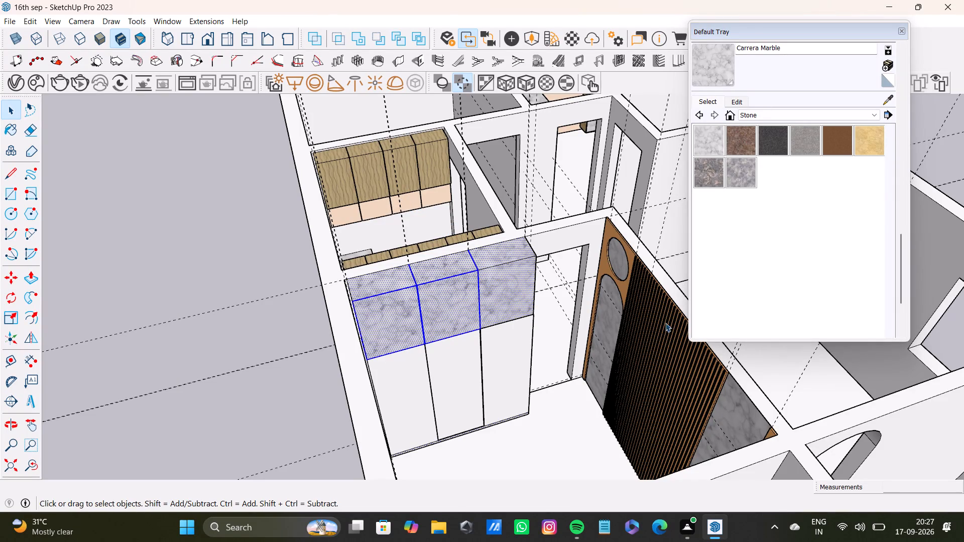
left_click(769, 115)
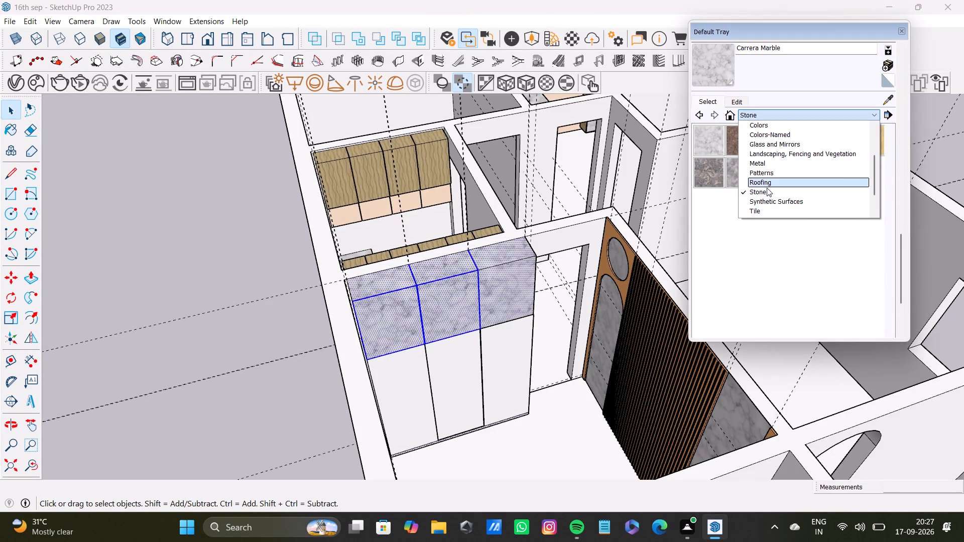
left_click(888, 99)
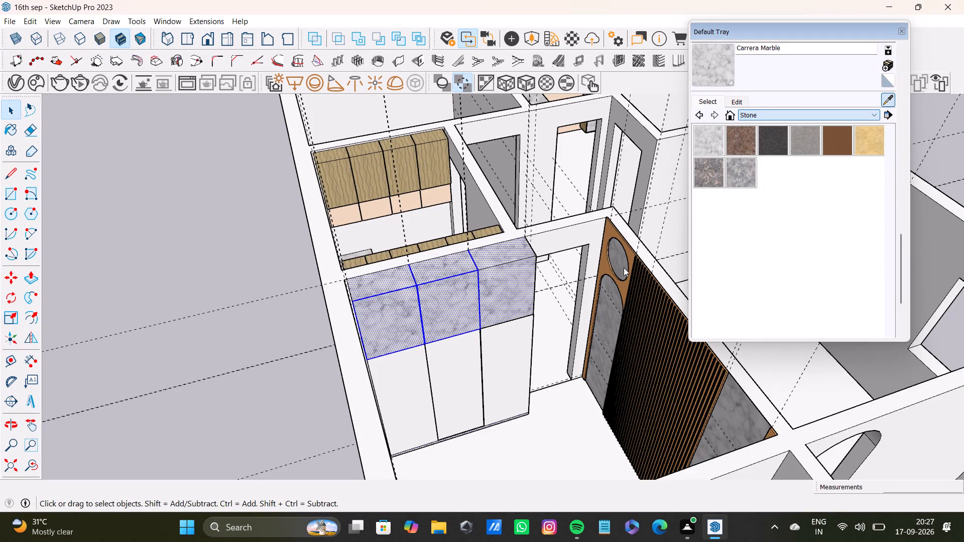
scroll(626, 268, "up", 6)
left_click(632, 254)
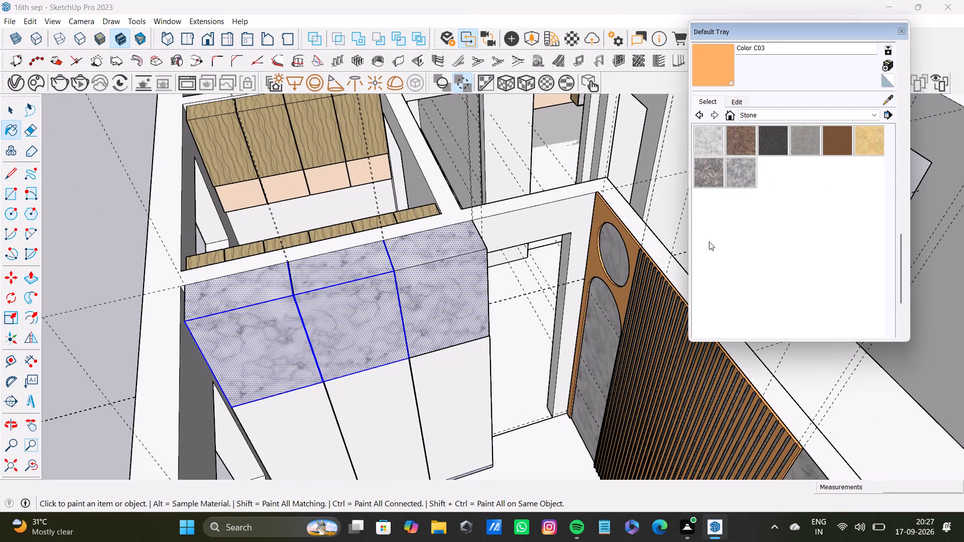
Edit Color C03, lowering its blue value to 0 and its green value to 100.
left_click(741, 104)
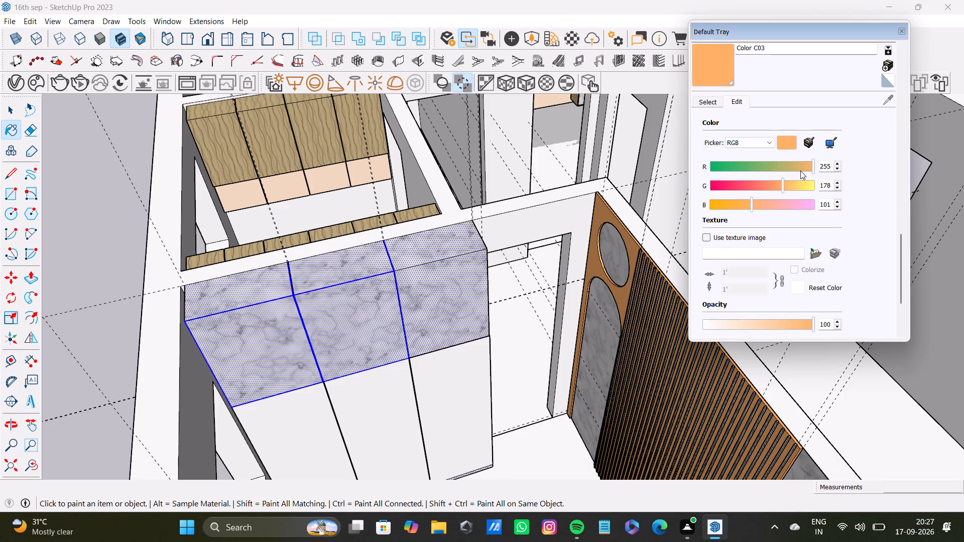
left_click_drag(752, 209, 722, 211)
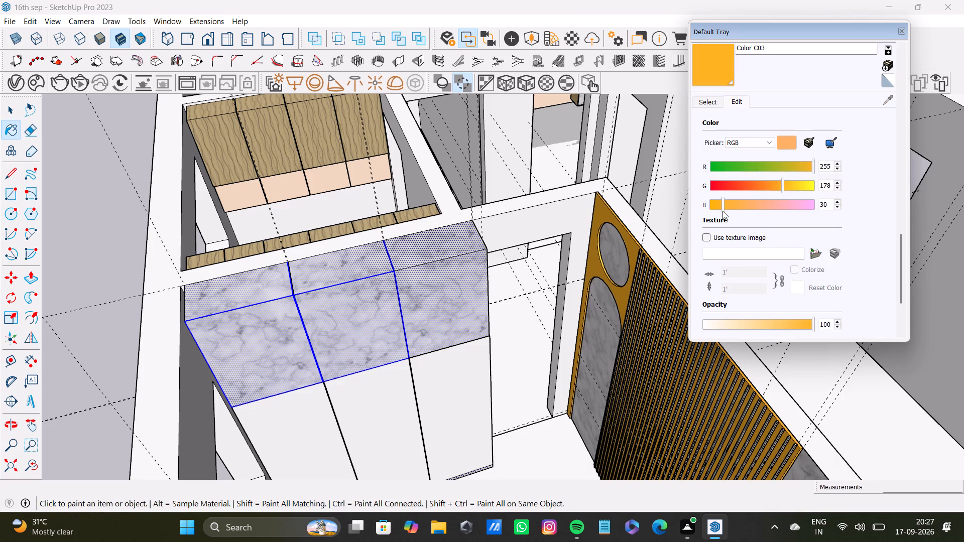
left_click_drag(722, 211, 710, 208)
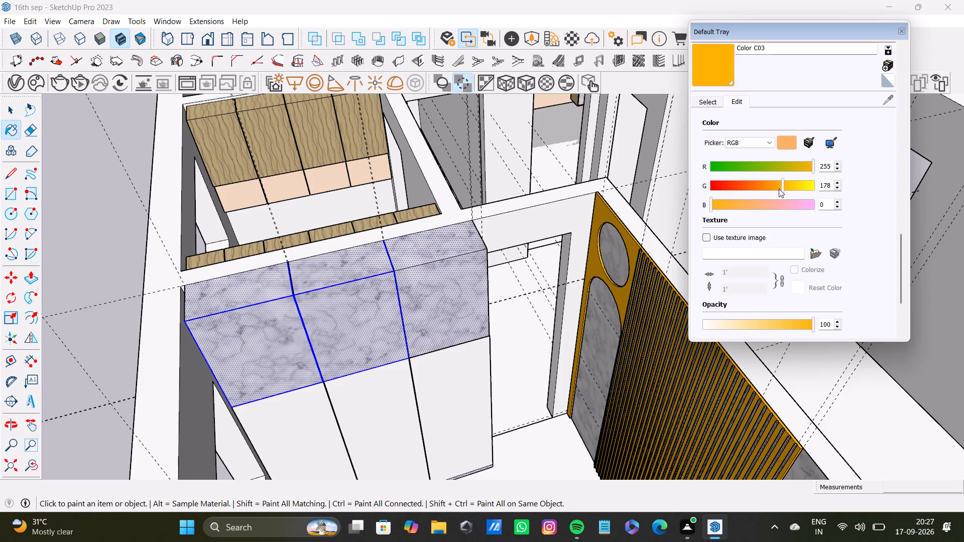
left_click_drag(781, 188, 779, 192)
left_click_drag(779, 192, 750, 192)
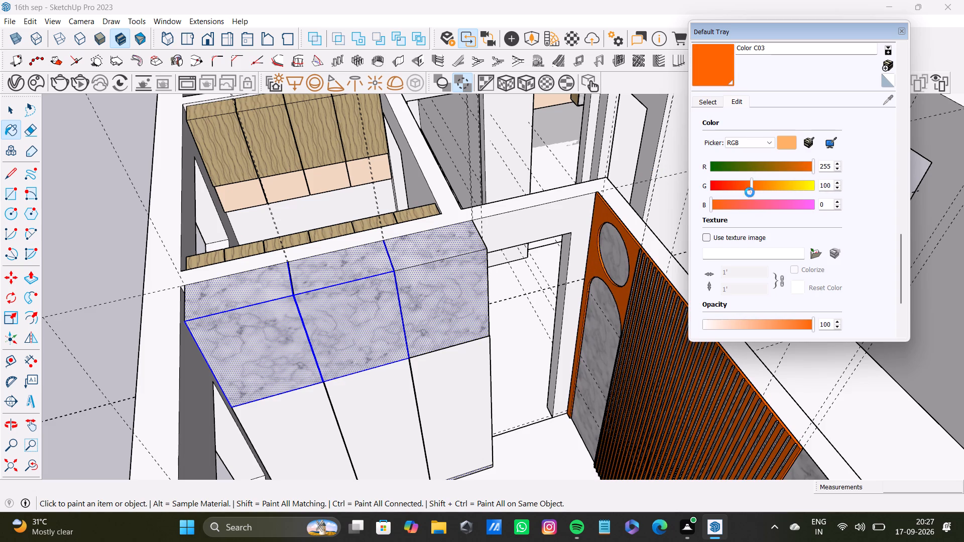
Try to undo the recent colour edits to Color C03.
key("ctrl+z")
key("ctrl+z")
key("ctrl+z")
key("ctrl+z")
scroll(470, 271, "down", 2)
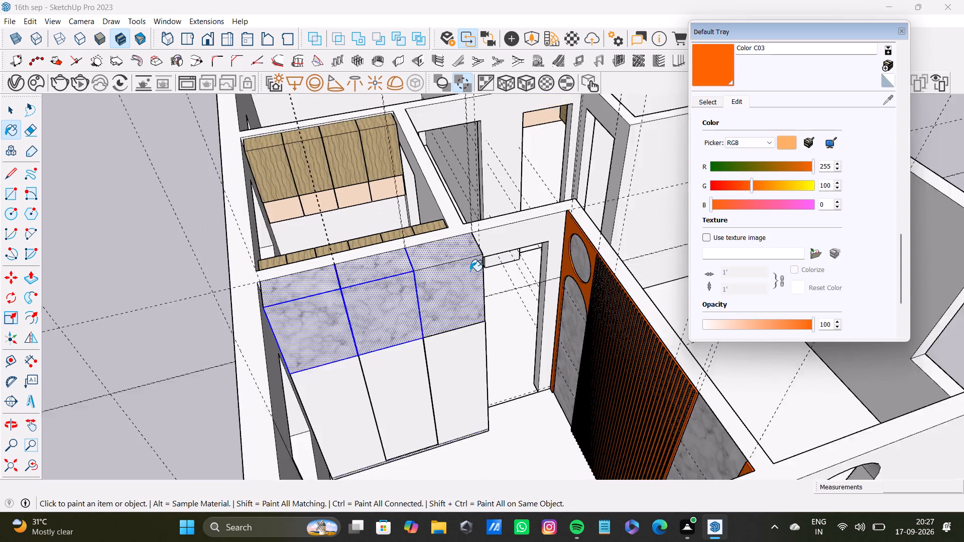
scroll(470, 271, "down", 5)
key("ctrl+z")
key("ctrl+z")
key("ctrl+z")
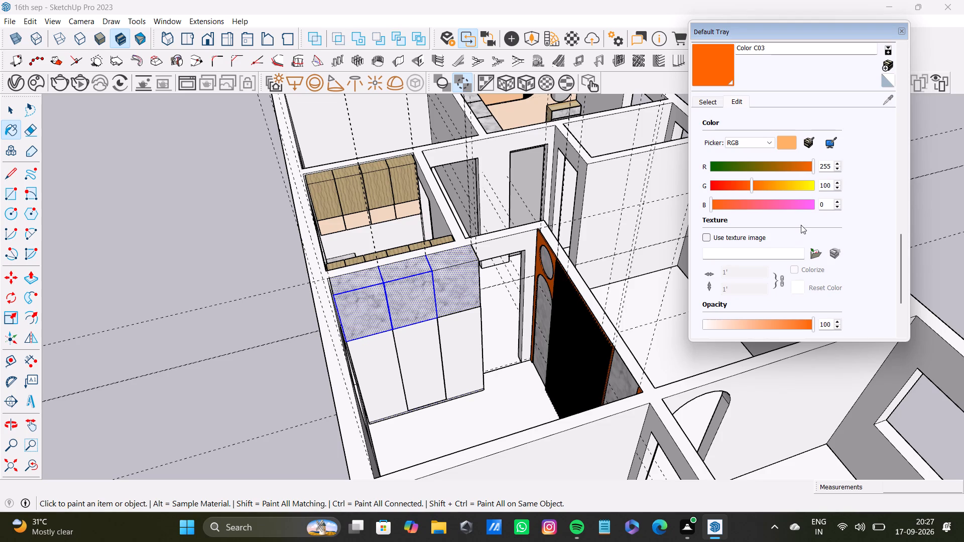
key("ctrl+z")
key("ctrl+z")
Recolour Color C03 to a pale pink with green 207 and blue 198, and finish editing the material.
left_click_drag(711, 206, 802, 206)
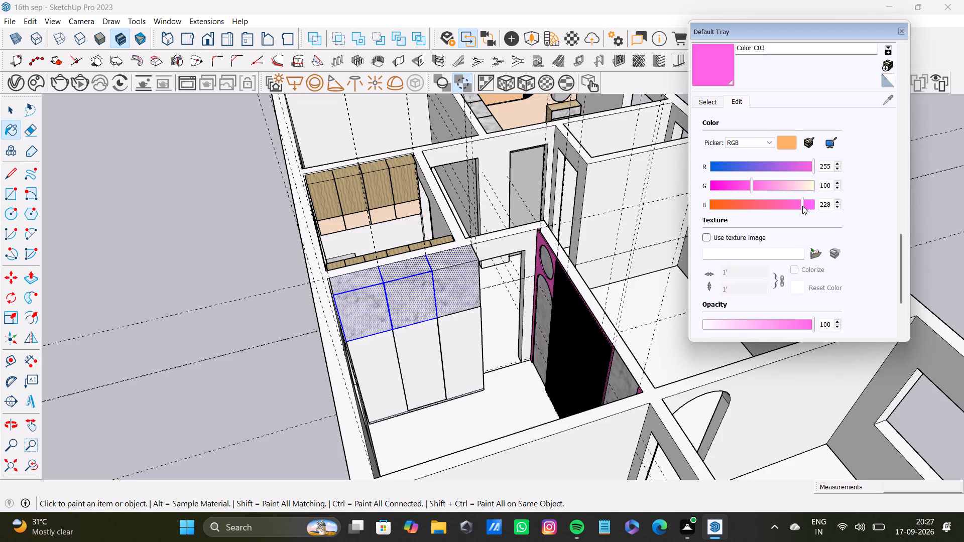
left_click_drag(802, 206, 790, 208)
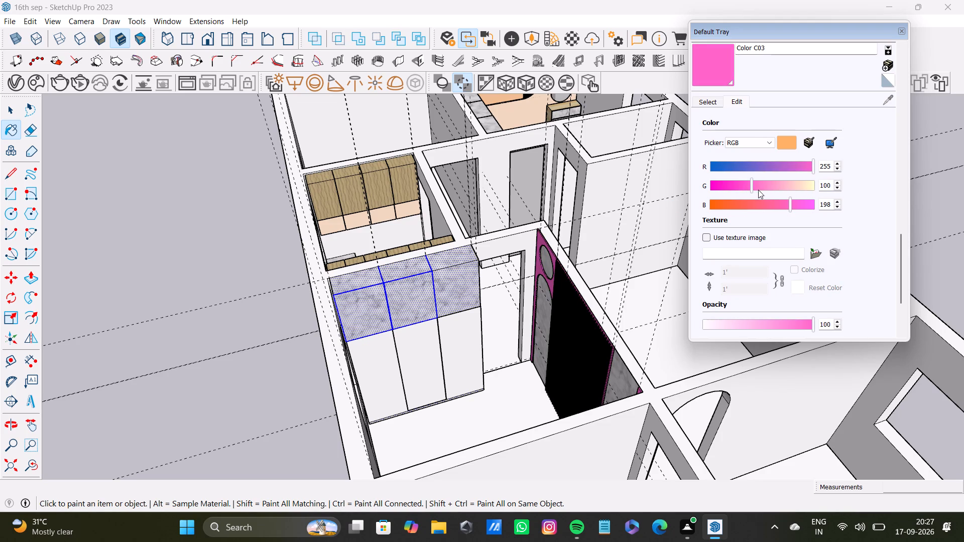
left_click_drag(751, 188, 793, 186)
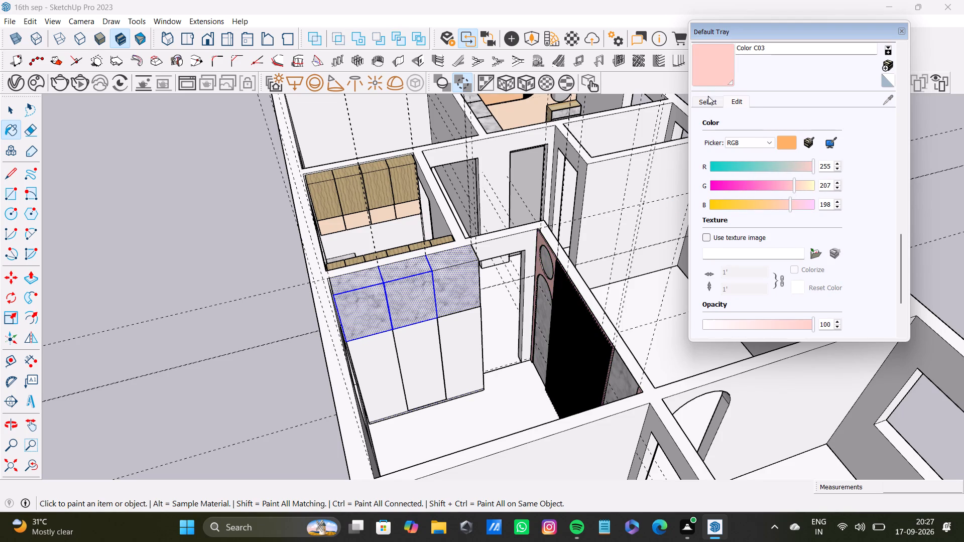
left_click(709, 102)
Examine the recoloured slatted wall panel and the nearby wardrobe from several angles.
scroll(499, 308, "up", 9)
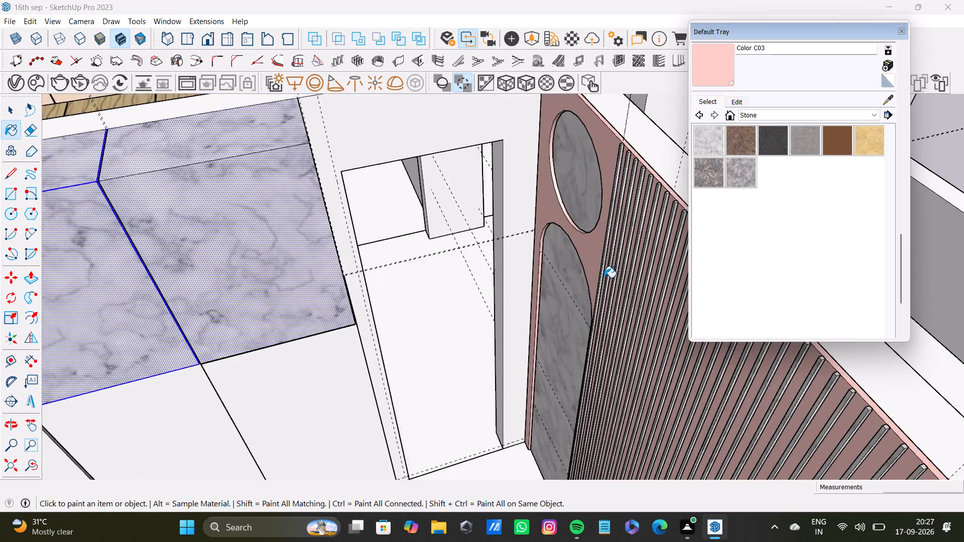
scroll(604, 278, "up", 2)
middle_click_drag(605, 277, 616, 340)
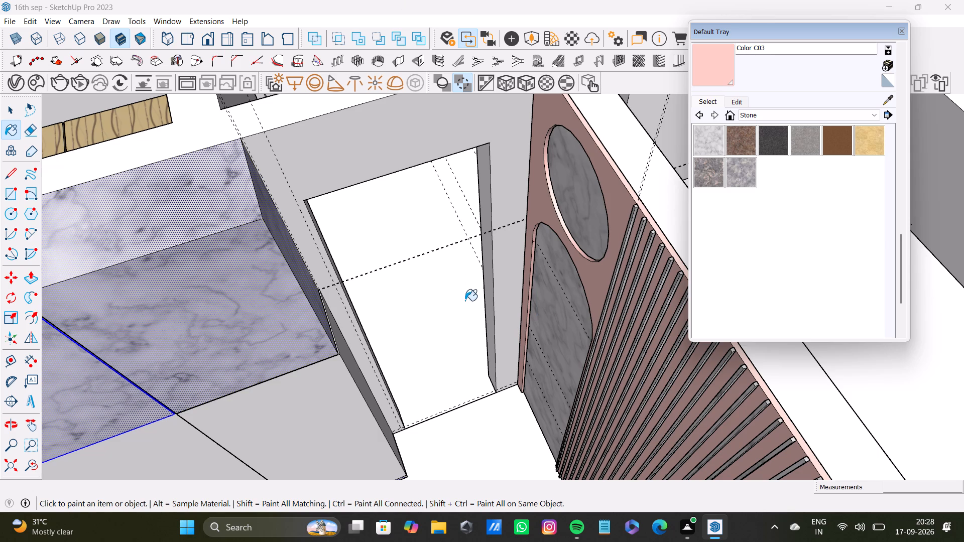
key("space")
scroll(399, 389, "down", 4)
scroll(357, 387, "down", 8)
middle_click_drag(358, 388, 372, 360, "shift")
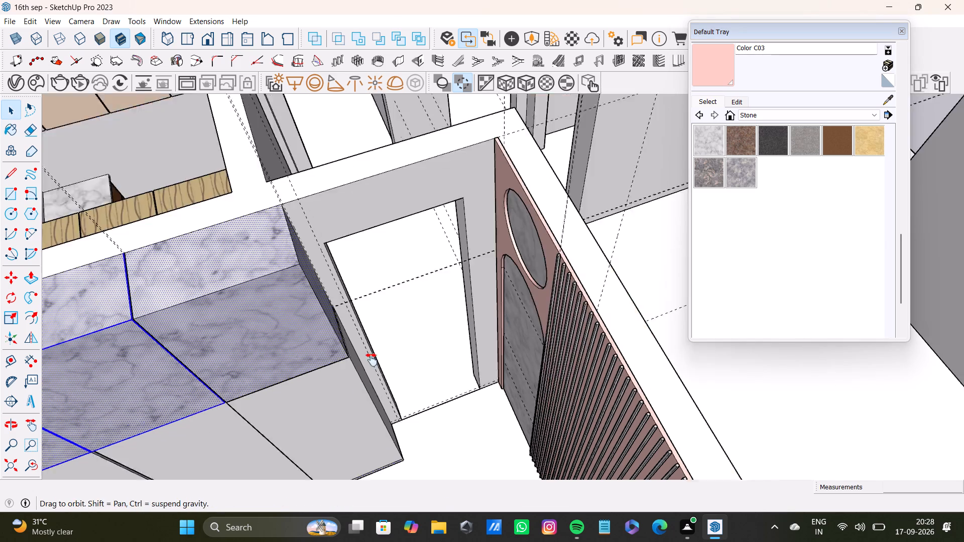
middle_click_drag(372, 360, 423, 321, "shift")
scroll(423, 321, "down", 4)
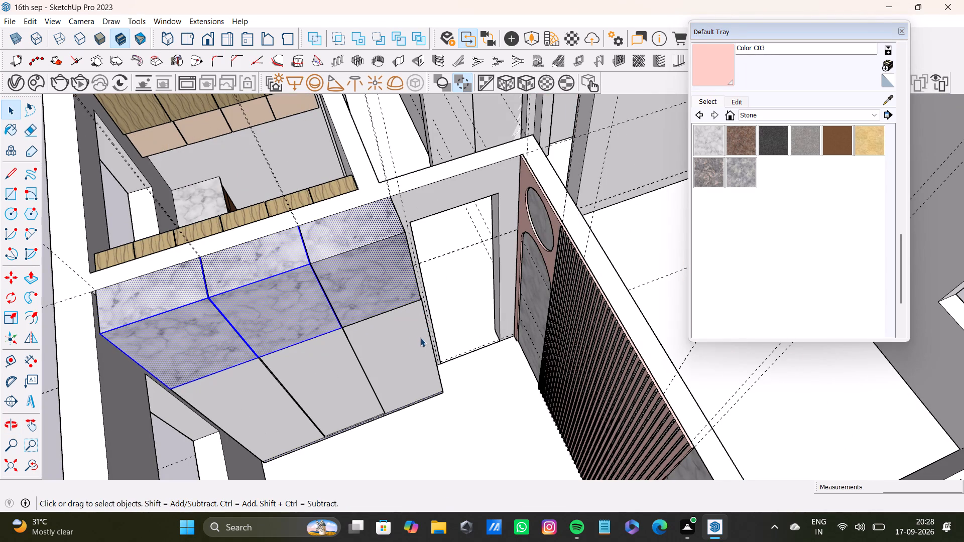
scroll(411, 337, "down", 3)
middle_click_drag(407, 338, 474, 278, "shift")
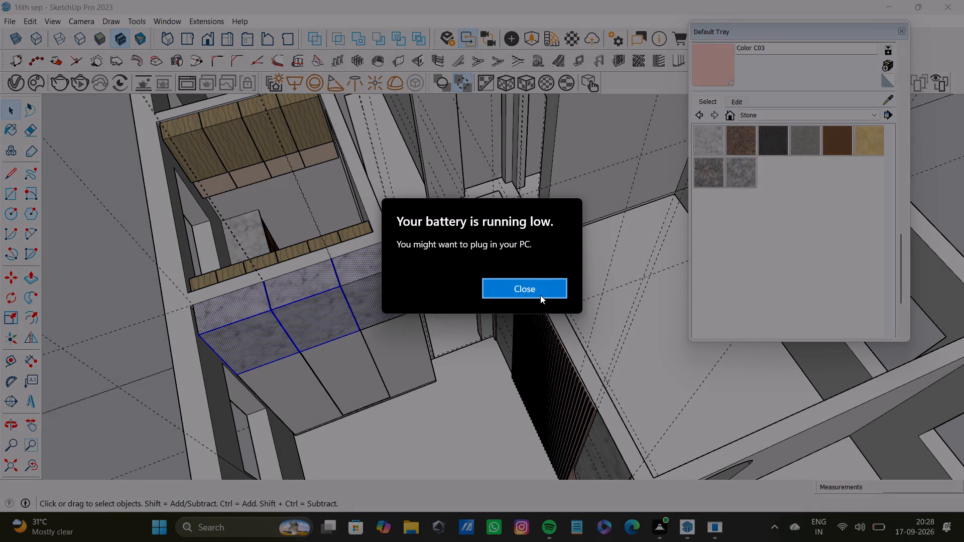
Dismiss the low-battery notice.
left_click(541, 295)
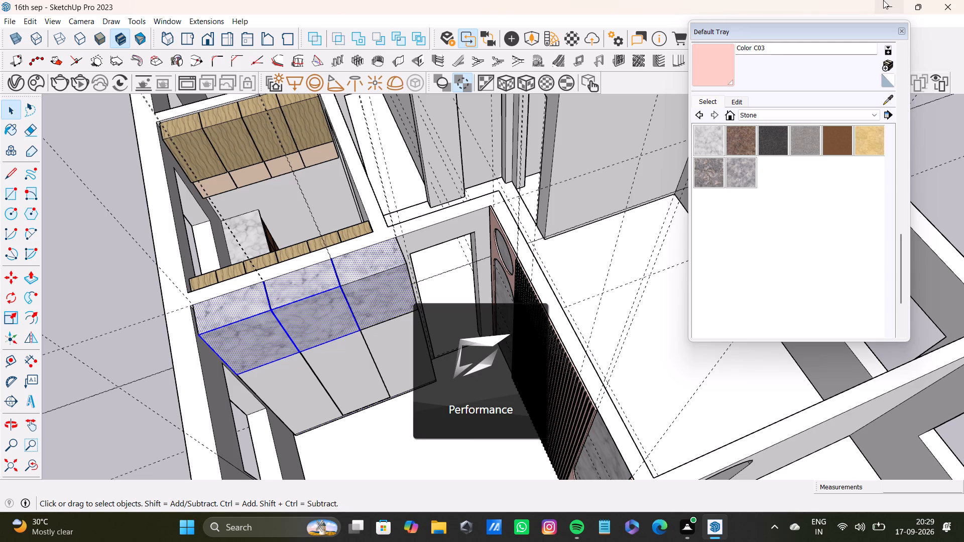
Switch the material library to the Colors-Named collection.
left_click(856, 115)
scroll(758, 172, "up", 1)
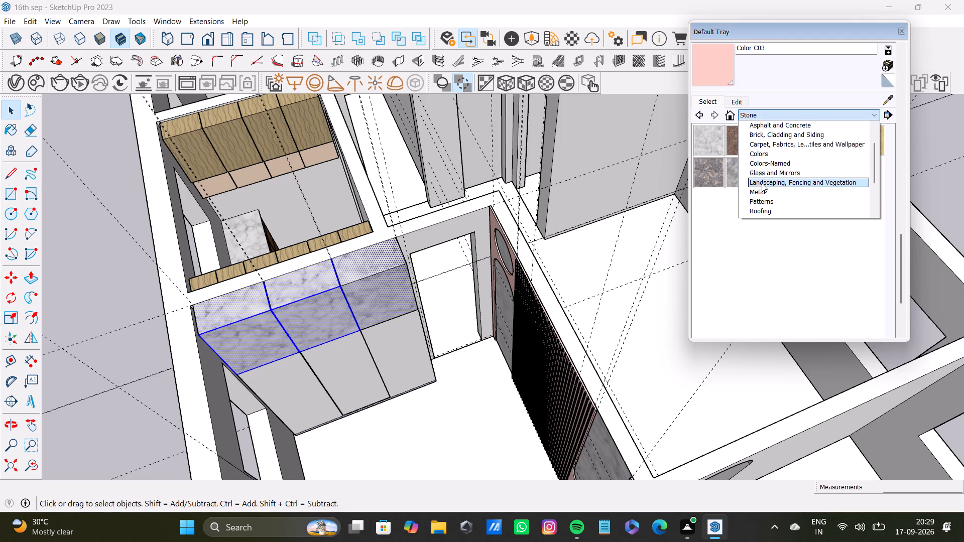
left_click(761, 165)
key("space")
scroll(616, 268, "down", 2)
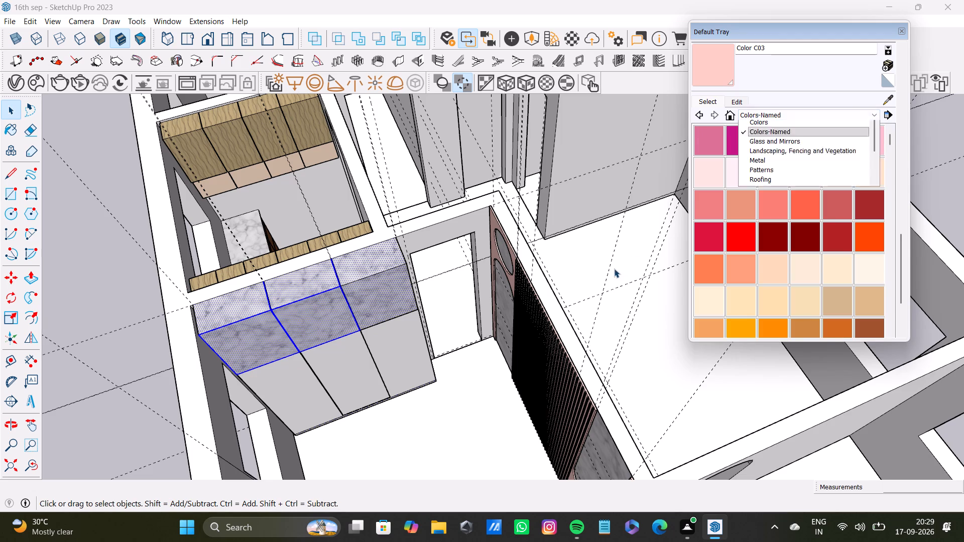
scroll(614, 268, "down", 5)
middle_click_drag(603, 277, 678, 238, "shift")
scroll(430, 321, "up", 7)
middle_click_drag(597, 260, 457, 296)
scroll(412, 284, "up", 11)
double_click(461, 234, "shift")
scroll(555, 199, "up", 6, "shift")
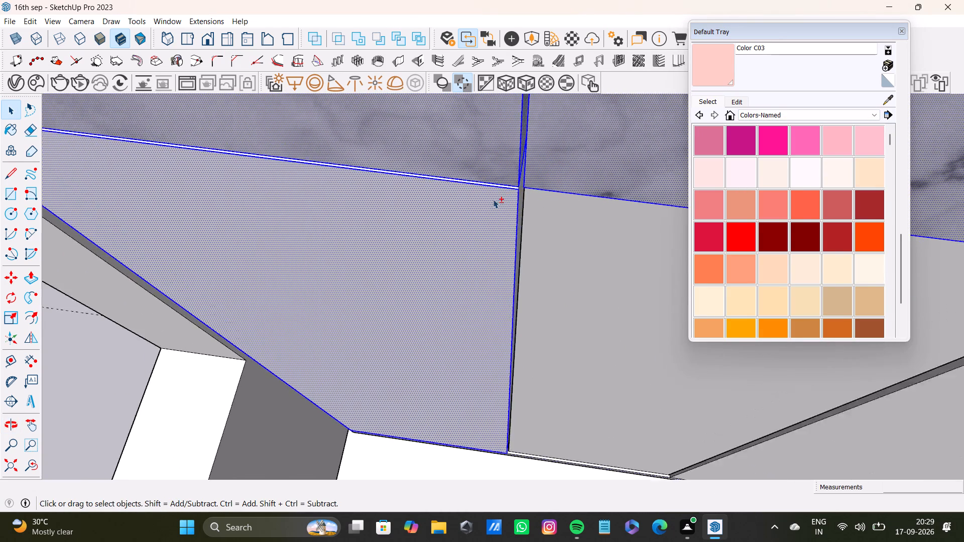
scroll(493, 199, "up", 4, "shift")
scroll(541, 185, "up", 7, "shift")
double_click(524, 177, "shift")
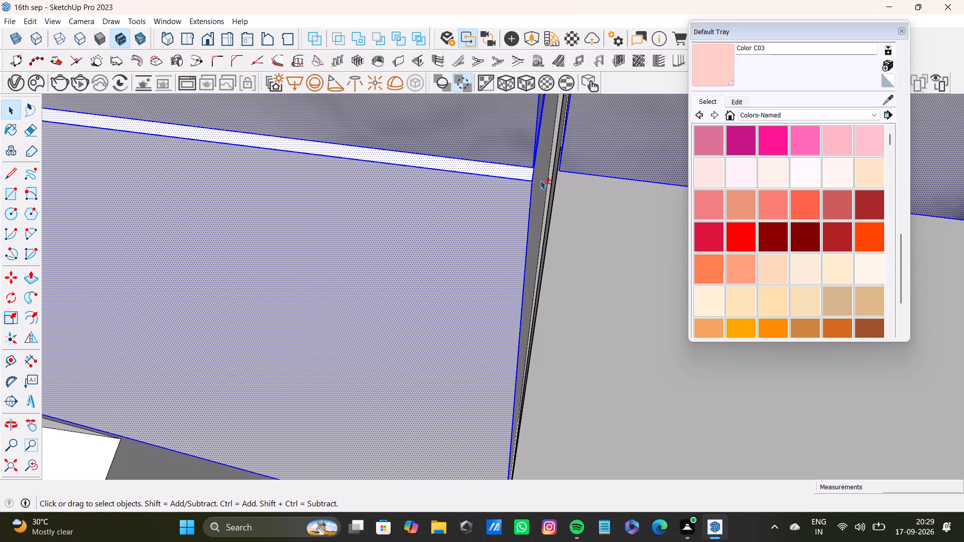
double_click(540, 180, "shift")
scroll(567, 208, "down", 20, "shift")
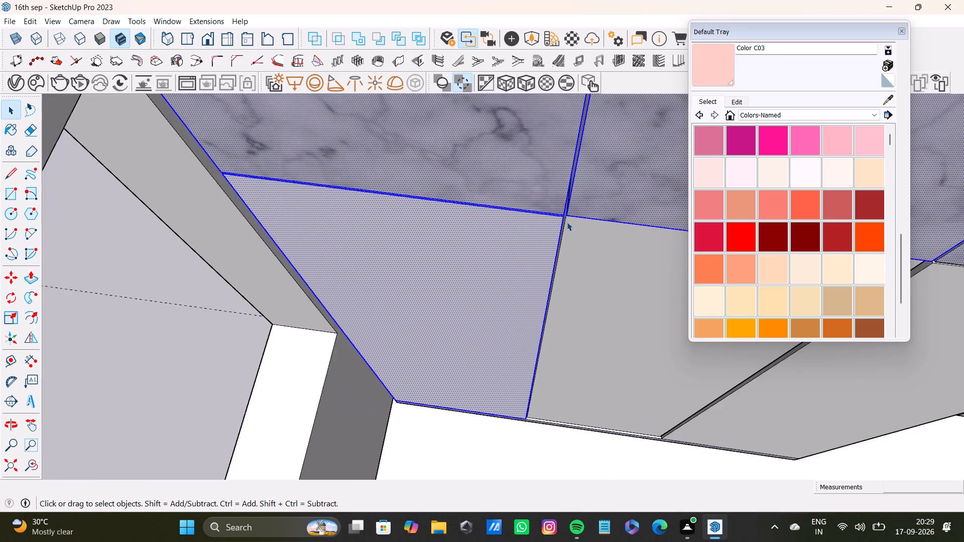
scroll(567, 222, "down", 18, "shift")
Clear the current selection of wardrobe faces.
key("space")
left_click(320, 163)
Select the first lower wardrobe shutter's front face, the thin ledge along its top edge and its side face in the adjoining groove.
scroll(582, 227, "up", 6)
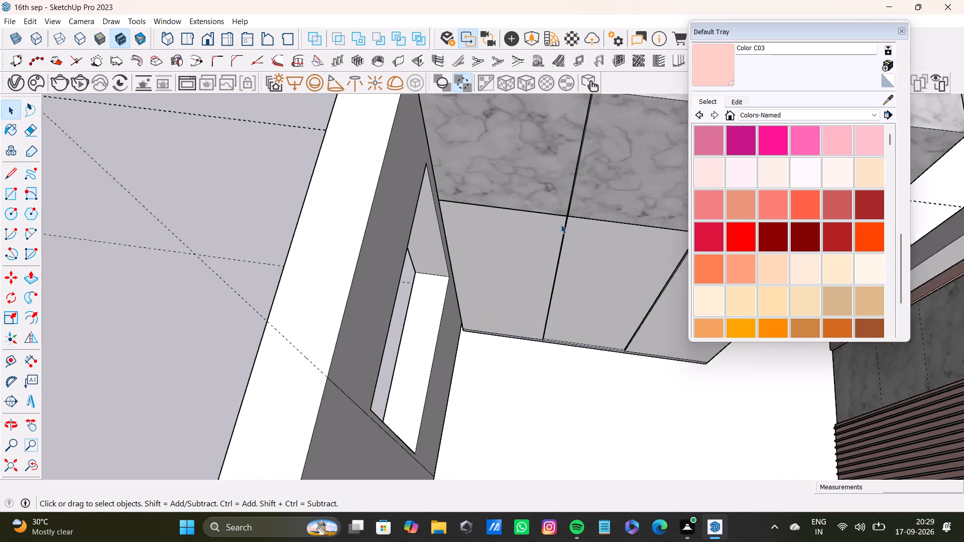
scroll(561, 224, "up", 6)
middle_click_drag(582, 219, 558, 291, "shift")
scroll(534, 290, "up", 16)
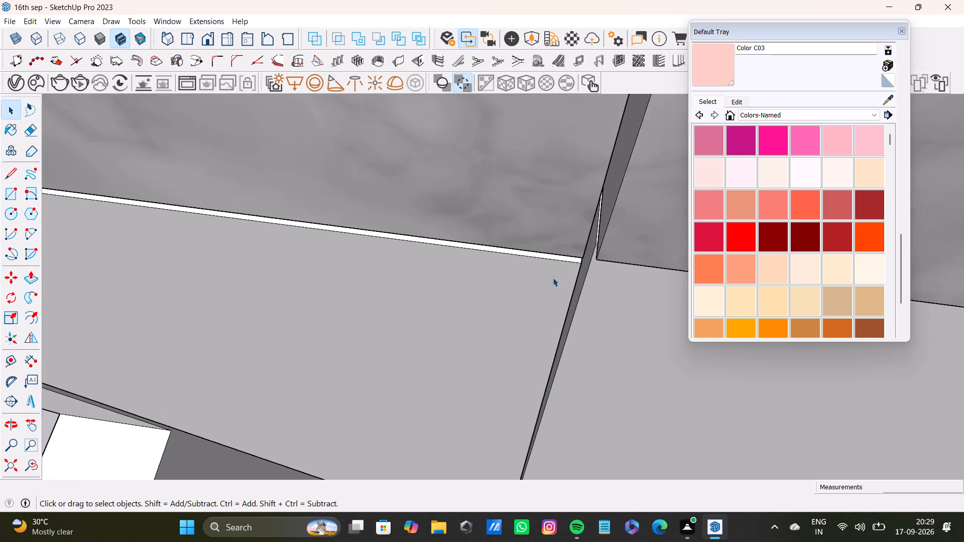
middle_click_drag(553, 277, 529, 212)
scroll(598, 240, "up", 6)
double_click(546, 354, "shift")
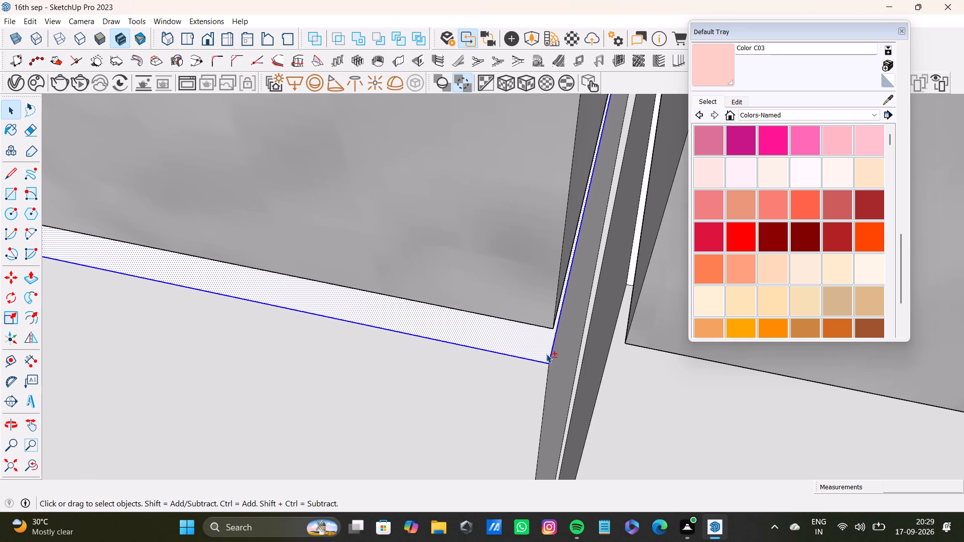
double_click(556, 358, "shift")
double_click(526, 398, "shift")
scroll(555, 376, "down", 5, "shift")
scroll(584, 294, "up", 4, "shift")
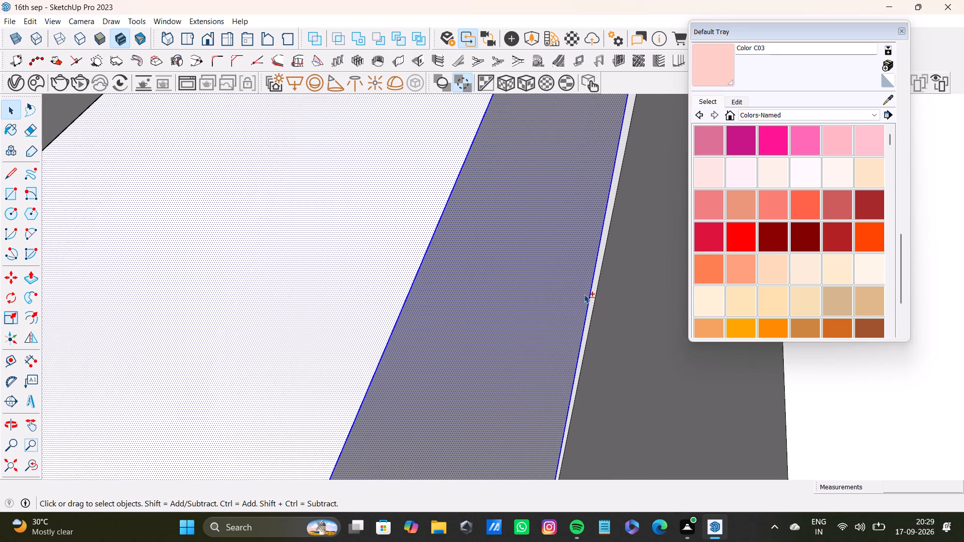
scroll(607, 319, "down", 4, "shift")
Add the remaining narrow groove faces between the first two lower shutters and the second lower shutter's front to the selection.
middle_click_drag(638, 383, 685, 352)
scroll(654, 361, "up", 3, "shift")
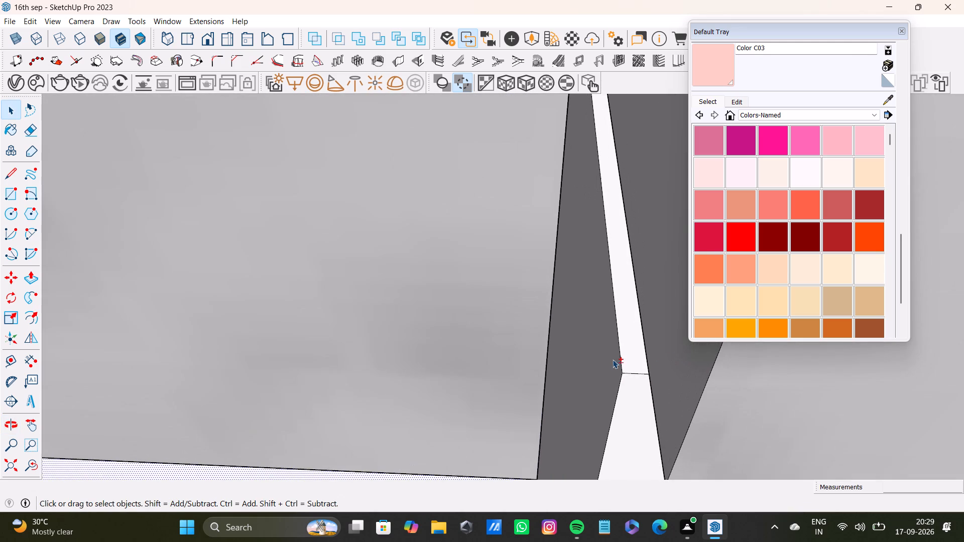
double_click(627, 359, "shift")
double_click(629, 385, "shift")
double_click(616, 386, "shift")
scroll(617, 384, "down", 4, "shift")
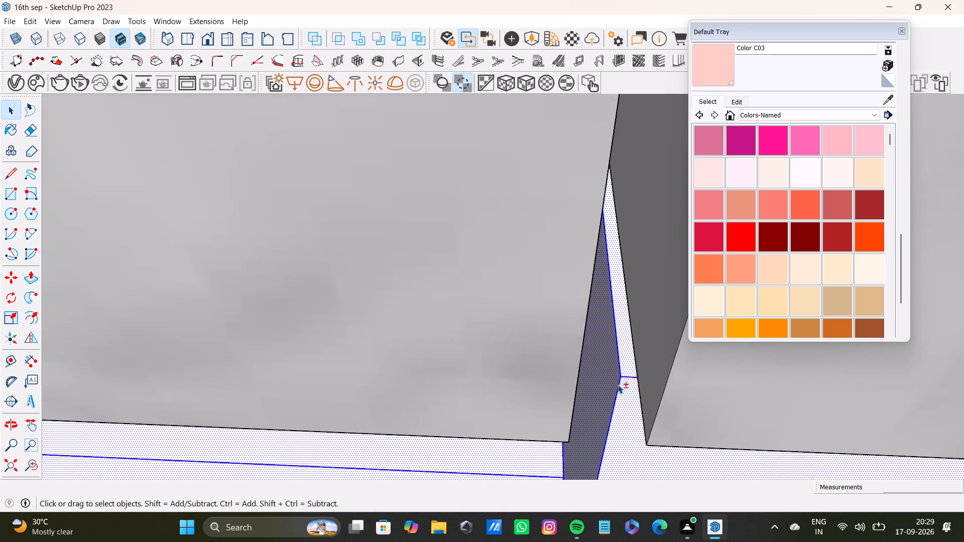
scroll(618, 384, "down", 5, "shift")
Add the groove side faces between the second and third lower shutters and the third shutter's thin top ledge to the selection.
middle_click_drag(821, 394, 514, 340, "shift")
scroll(601, 346, "down", 8, "shift")
middle_click_drag(771, 381, 459, 289, "shift")
scroll(524, 298, "down", 3, "shift")
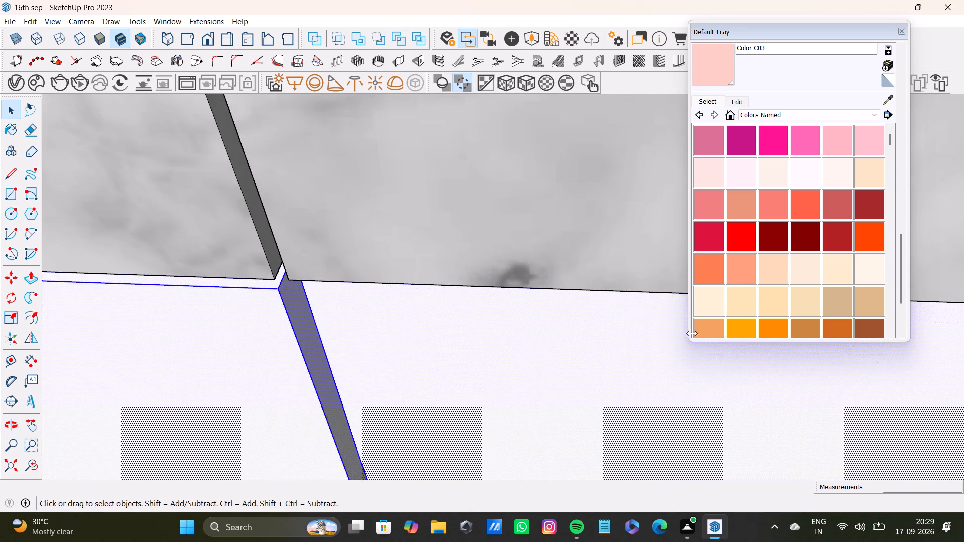
scroll(692, 333, "down", 20, "shift")
scroll(692, 333, "down", 4, "shift")
middle_click_drag(641, 350, 498, 350, "shift")
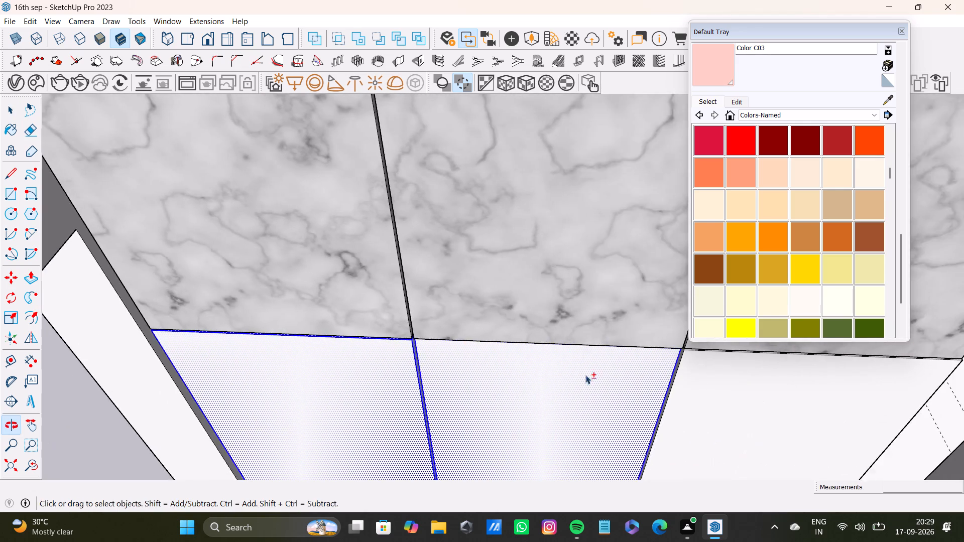
scroll(628, 380, "up", 8, "shift")
middle_click_drag(668, 359, 460, 389, "shift")
scroll(483, 384, "up", 14, "shift")
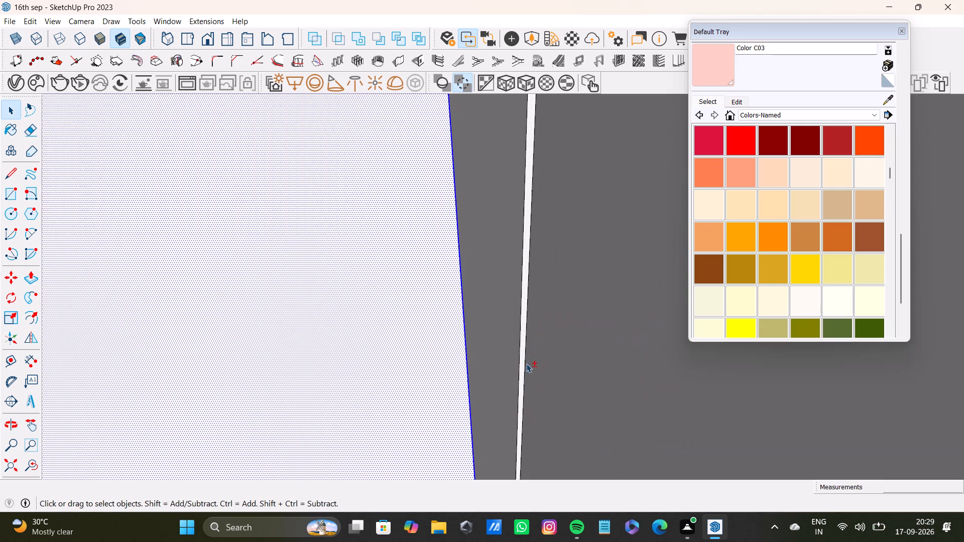
double_click(495, 365, "shift")
double_click(588, 366, "shift")
scroll(588, 366, "down", 10, "shift")
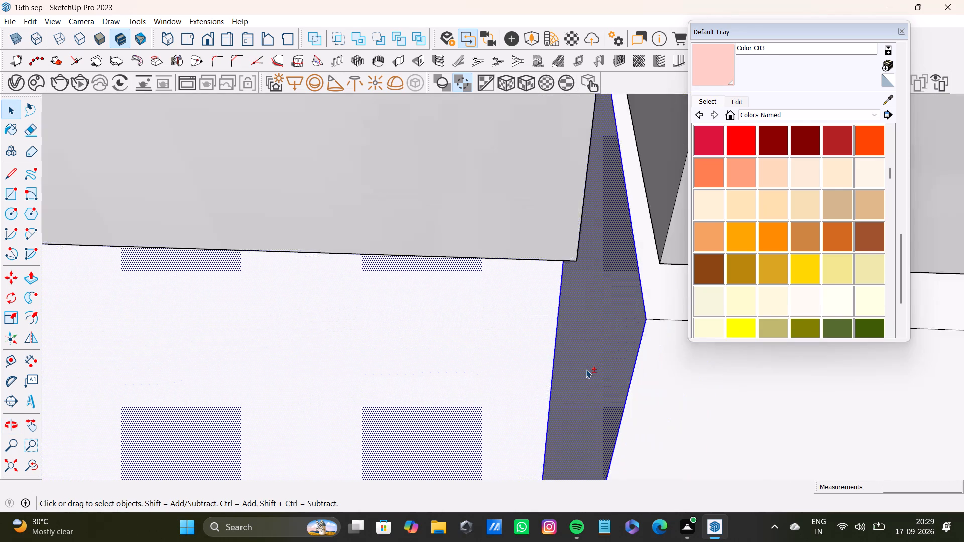
scroll(586, 369, "down", 3, "shift")
double_click(639, 334, "shift")
double_click(646, 357, "shift")
Add the third lower shutter's front face and the wardrobe's exposed lower end face to the selection.
scroll(646, 358, "down", 5, "shift")
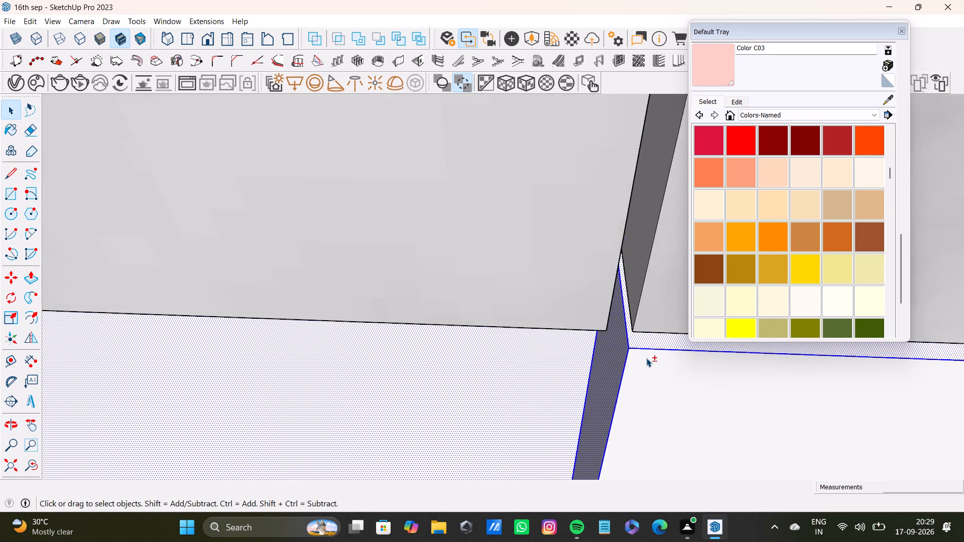
scroll(646, 358, "down", 4, "shift")
middle_click_drag(658, 358, 530, 354, "shift")
double_click(550, 372, "shift")
scroll(560, 372, "down", 8, "shift")
middle_click_drag(717, 390, 619, 373, "shift")
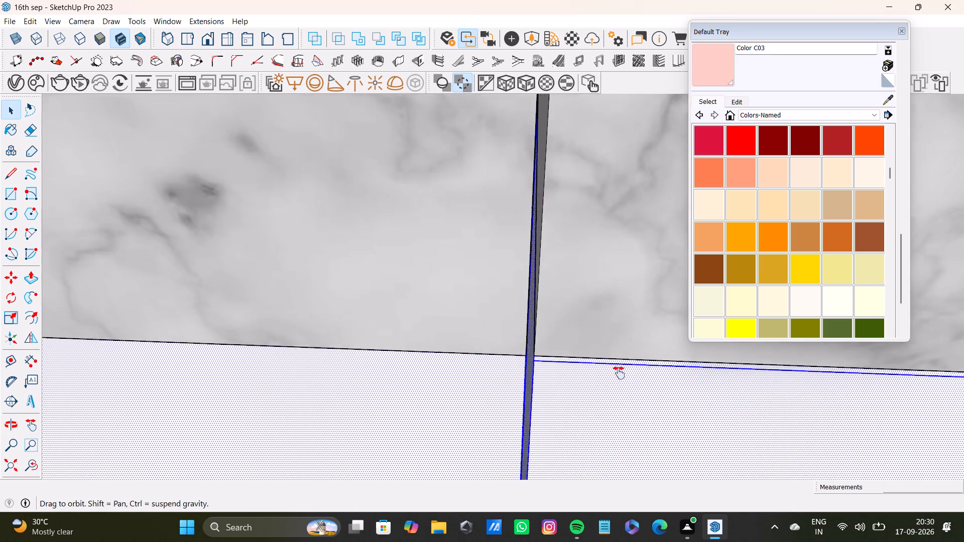
middle_click_drag(619, 373, 296, 328, "shift")
scroll(386, 322, "down", 12, "shift")
middle_click_drag(572, 353, 391, 362, "shift")
scroll(471, 357, "up", 3, "shift")
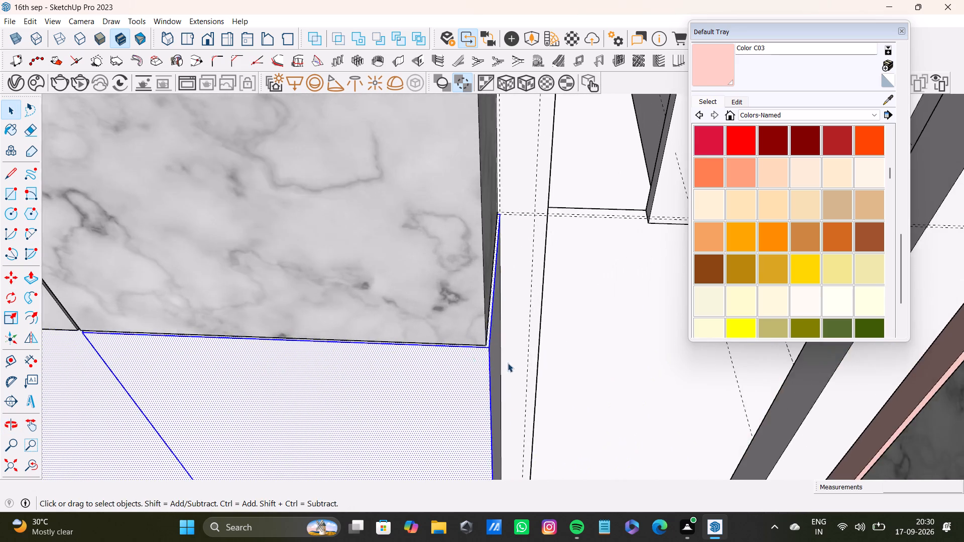
scroll(508, 363, "up", 2, "shift")
middle_click_drag(511, 363, 388, 377)
double_click(356, 355, "shift")
scroll(368, 347, "down", 4, "shift")
Paint the selected lower shutter faces with 0027_PeachPuff and clear the selection.
middle_click_drag(443, 348, 526, 322, "shift")
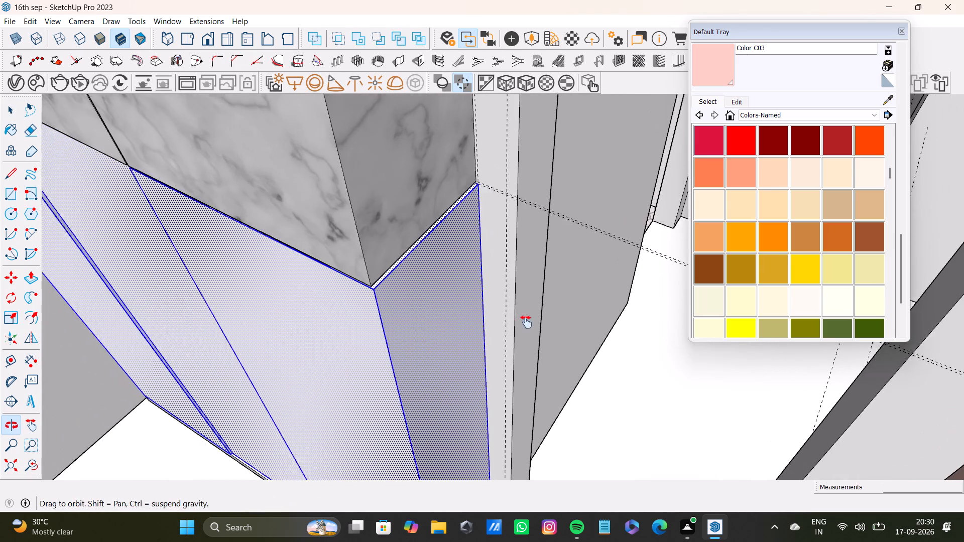
middle_click_drag(526, 322, 528, 321, "shift")
left_click(762, 177, "shift")
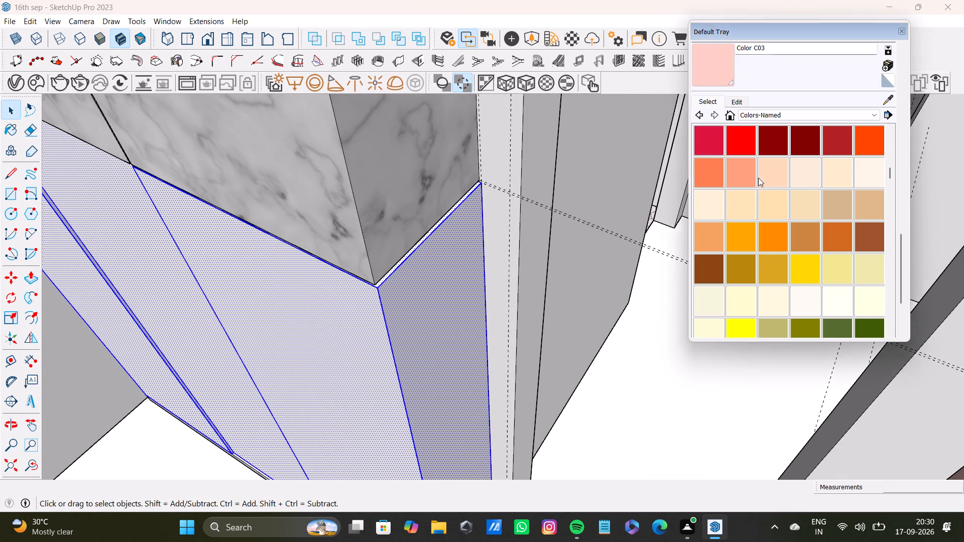
left_click(401, 302, "shift")
scroll(391, 331, "down", 10, "shift")
middle_click_drag(375, 354, 469, 334)
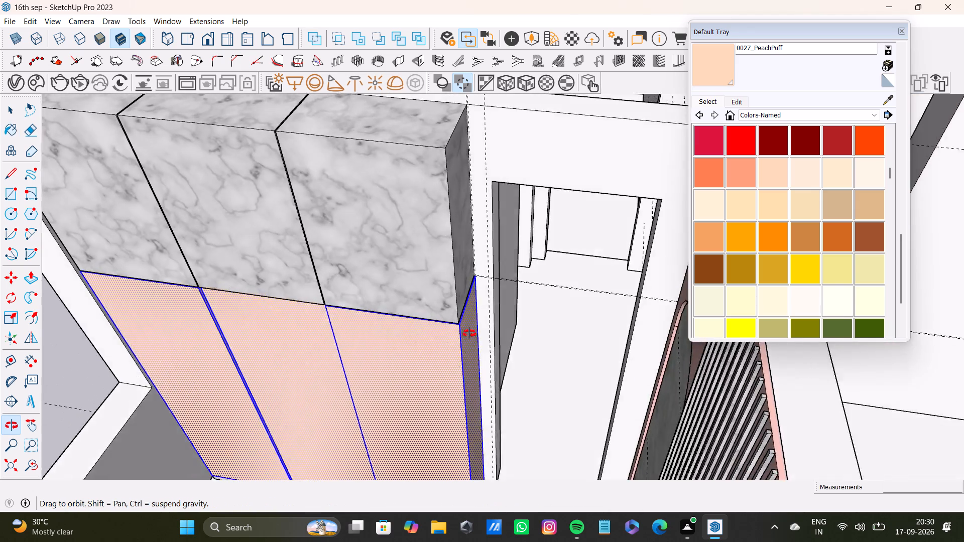
middle_click_drag(469, 334, 559, 415)
scroll(553, 404, "down", 3)
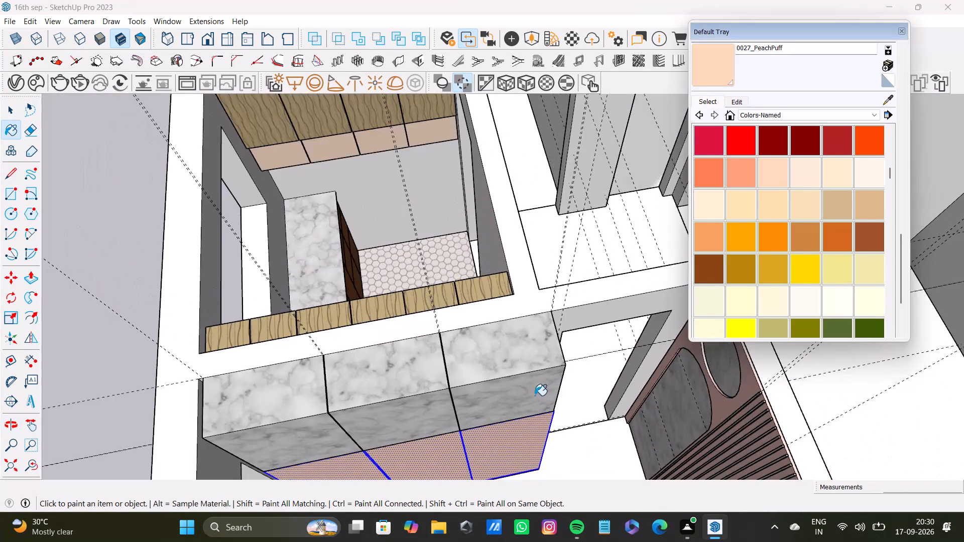
scroll(535, 395, "down", 4)
key("space")
left_click(182, 313)
Examine the wardrobe's marble upper unit and painted lower shutters from several angles around the bedroom.
scroll(608, 382, "up", 3)
middle_click_drag(610, 382, 719, 298)
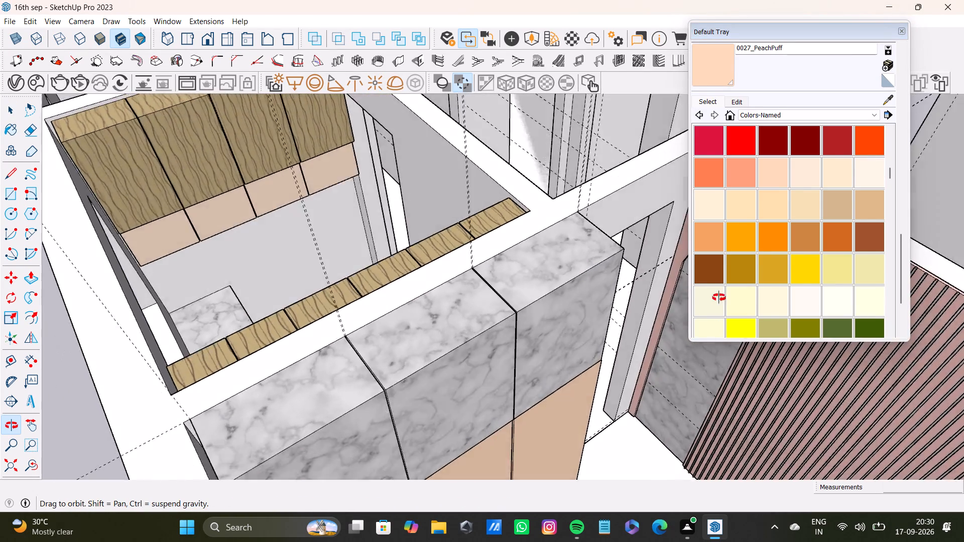
middle_click_drag(719, 298, 294, 376)
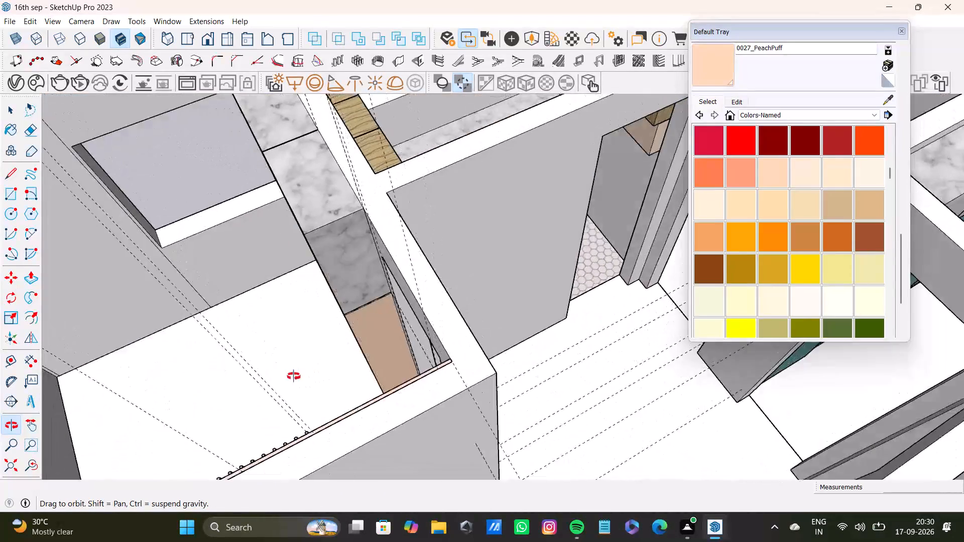
middle_click_drag(294, 376, 295, 376)
scroll(325, 346, "down", 5)
middle_click_drag(323, 344, 569, 317, "shift")
middle_click_drag(595, 320, 371, 471)
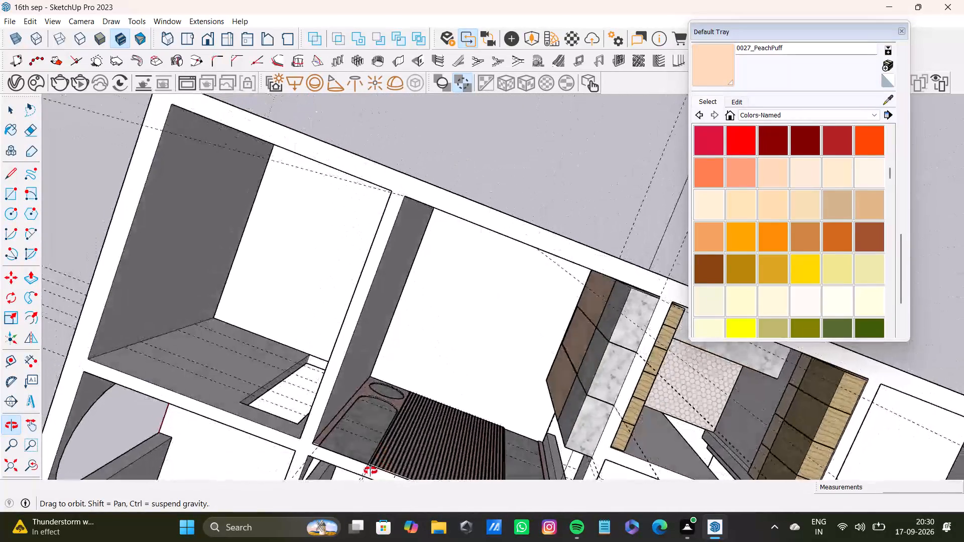
middle_click_drag(371, 471, 417, 340)
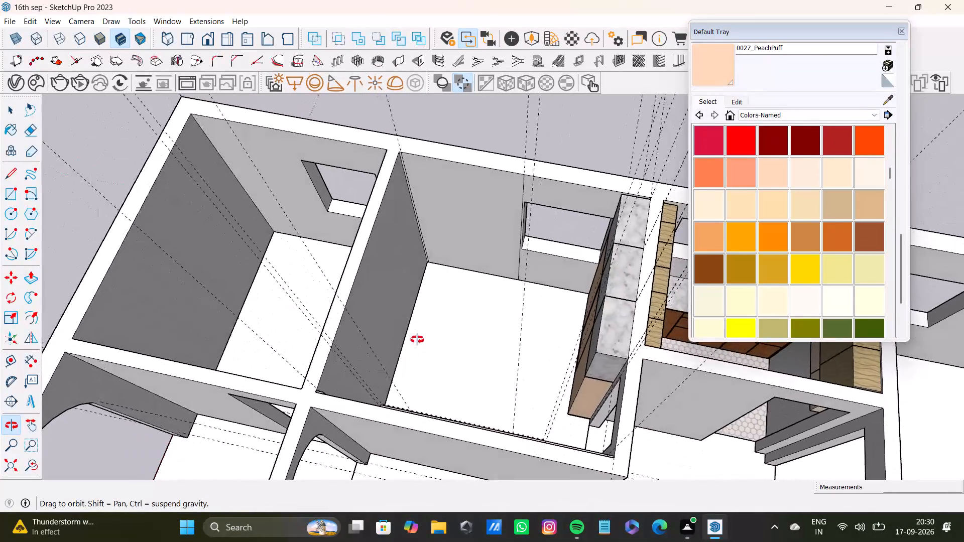
middle_click_drag(417, 340, 327, 340)
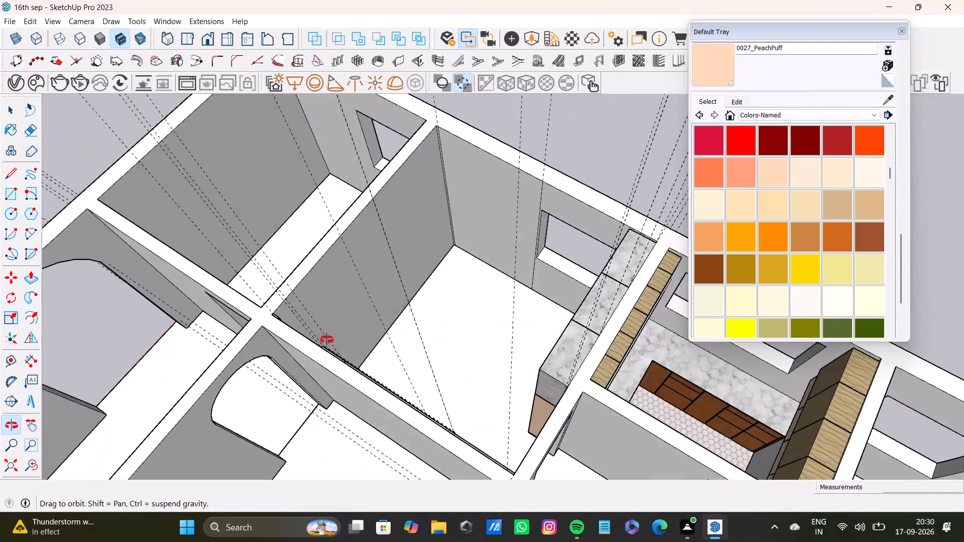
middle_click_drag(327, 340, 735, 293)
scroll(639, 260, "up", 5)
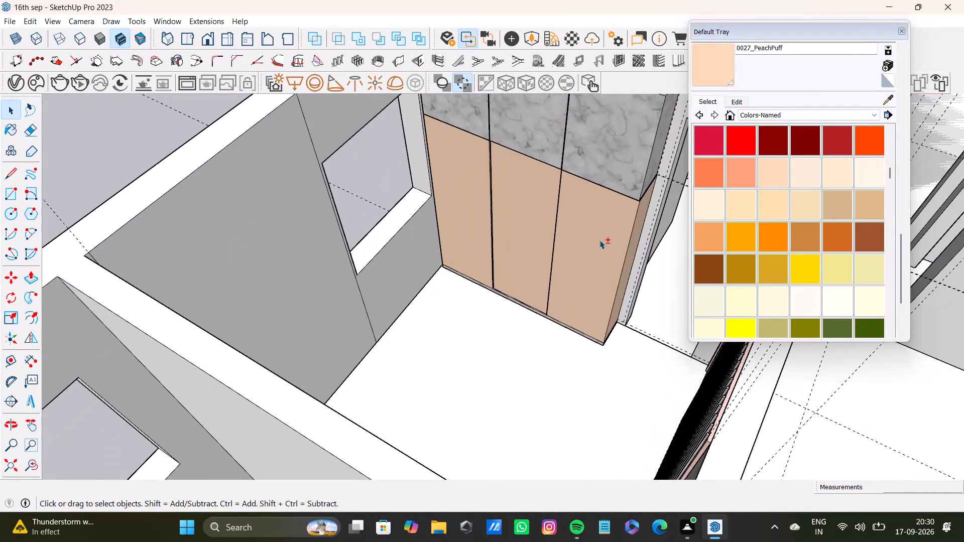
middle_click_drag(593, 242, 574, 276, "shift")
scroll(512, 263, "up", 2)
middle_click_drag(512, 263, 619, 256)
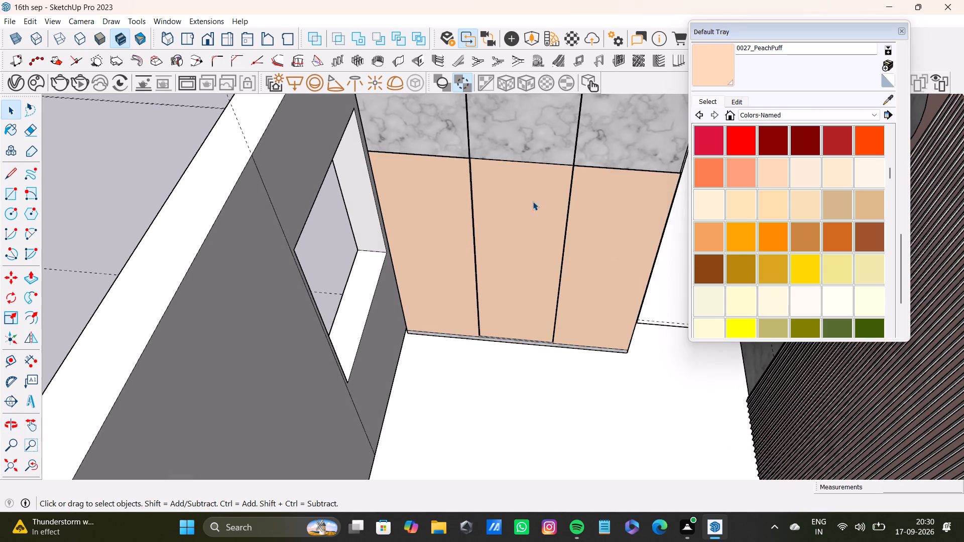
scroll(533, 201, "up", 3)
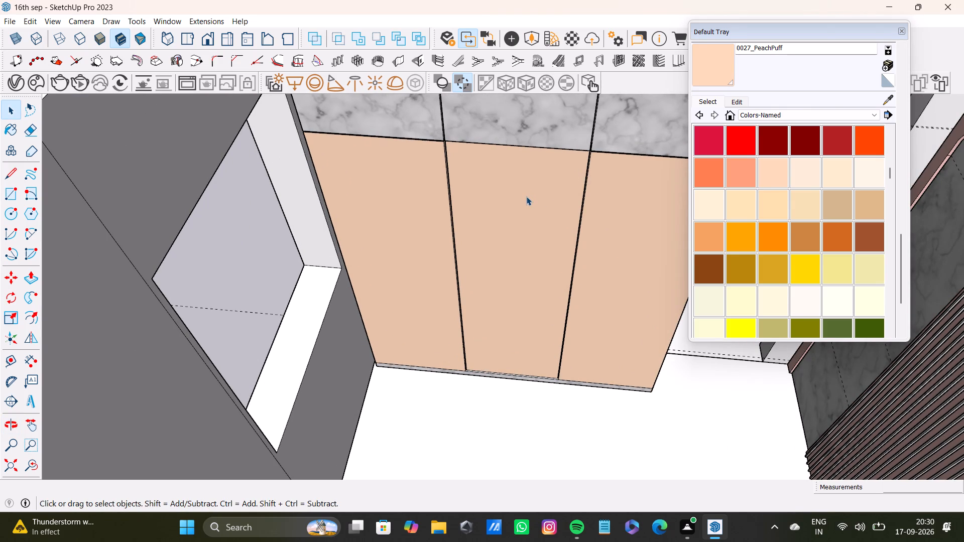
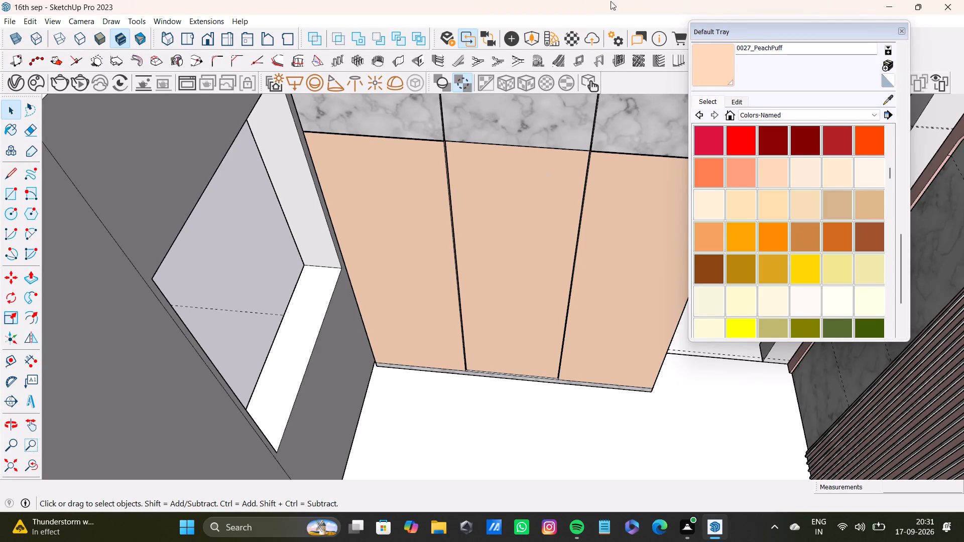
Push/pull the bedroom window's side face nearest the wardrobe about 7 11/16" into the opening to narrow it.
scroll(432, 206, "down", 6)
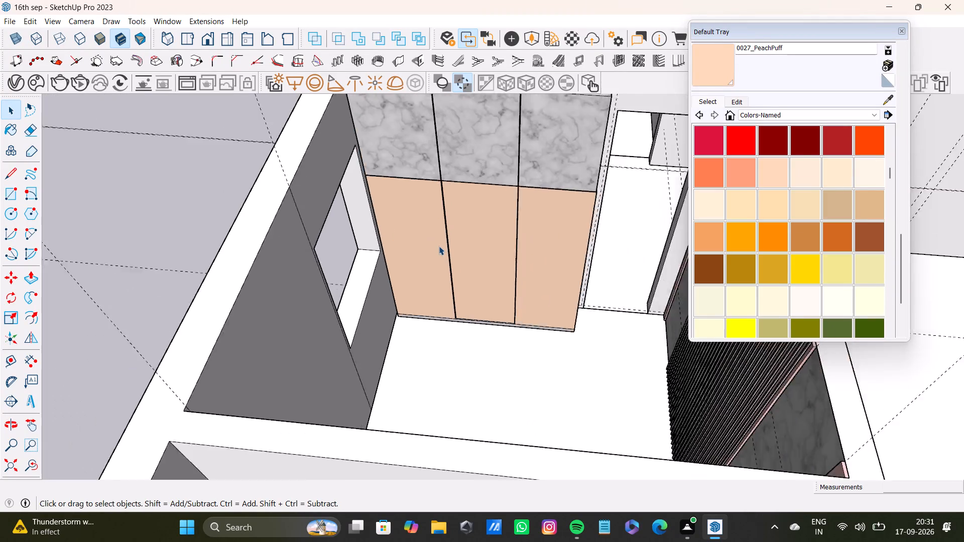
scroll(439, 246, "down", 6)
middle_click_drag(452, 281, 301, 301)
scroll(451, 179, "up", 14)
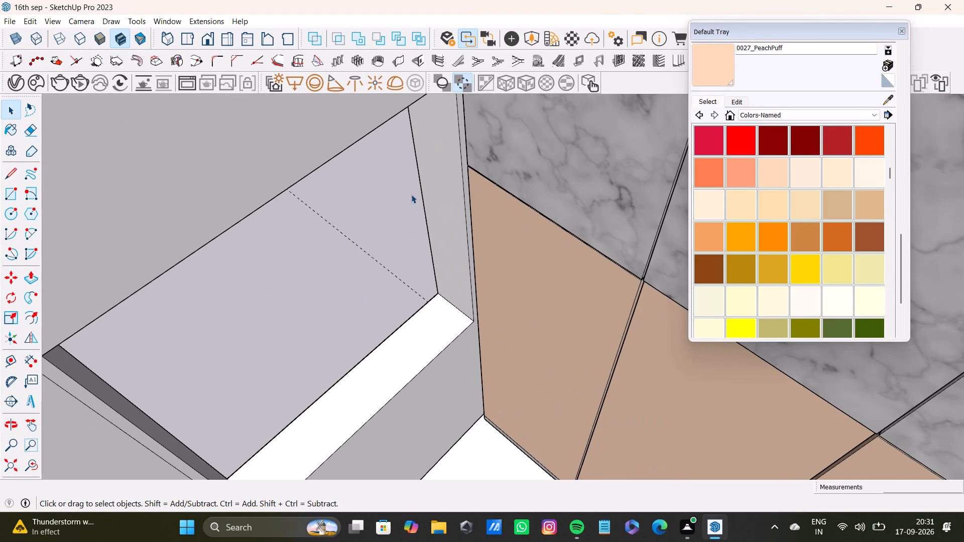
left_click(435, 199)
key("p")
left_click_drag(442, 195, 390, 211)
scroll(389, 216, "down", 9)
middle_click_drag(474, 277, 360, 273, "shift")
scroll(361, 195, "up", 7)
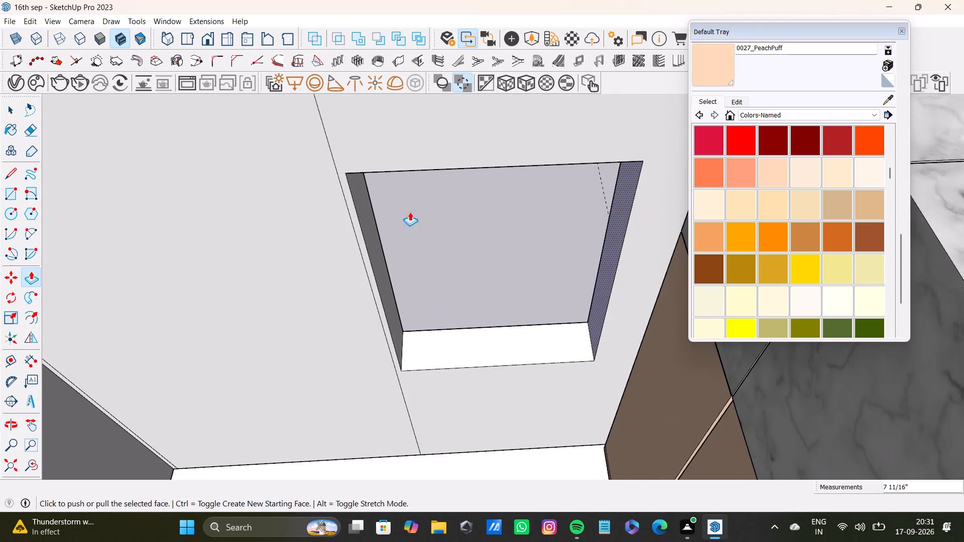
Delete the stray vertical edge running down the bedroom wall beside the window.
key("space")
left_click(335, 173)
key("Delete")
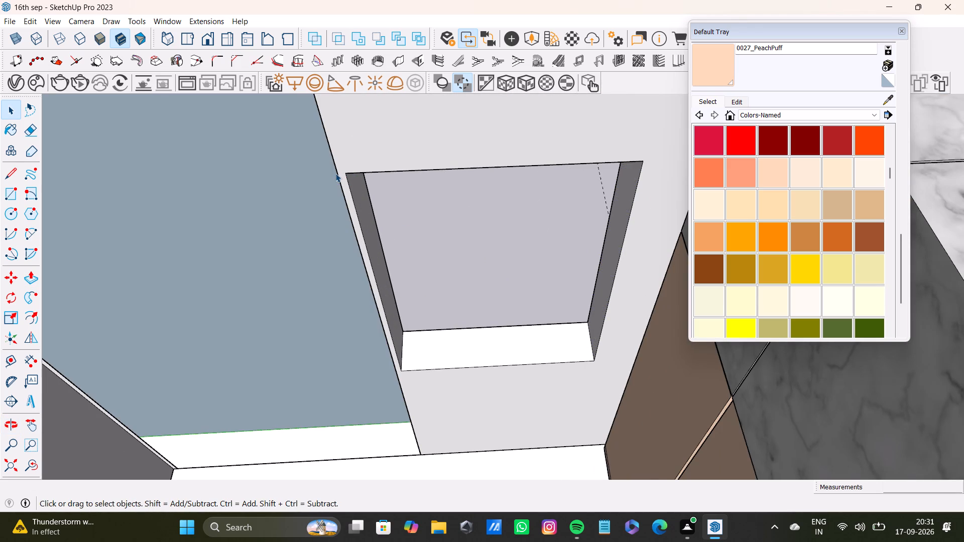
key("ctrl+z")
left_click(338, 174)
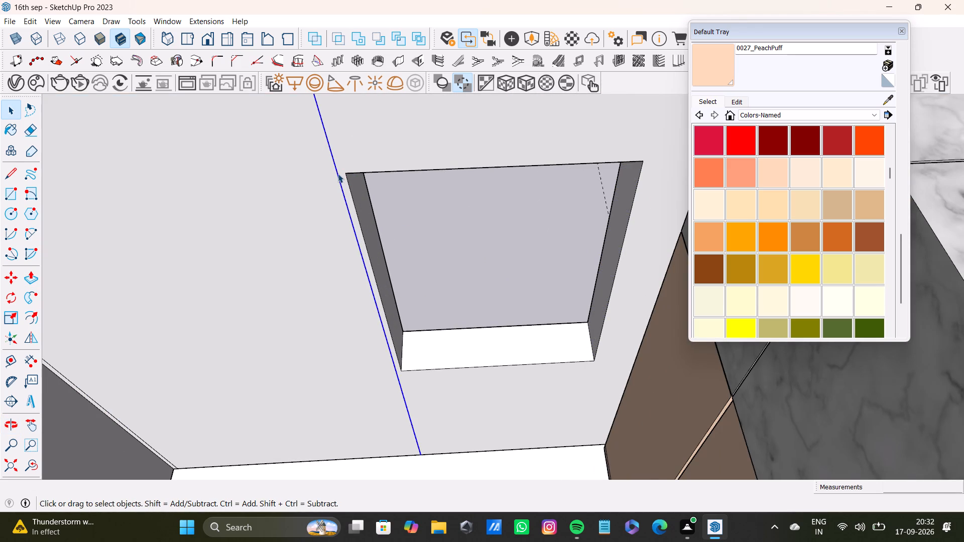
key("Delete")
Push/pull the window's opposite side face outward about 5 1/2" to widen the opening, and clear the selection.
left_click(364, 209)
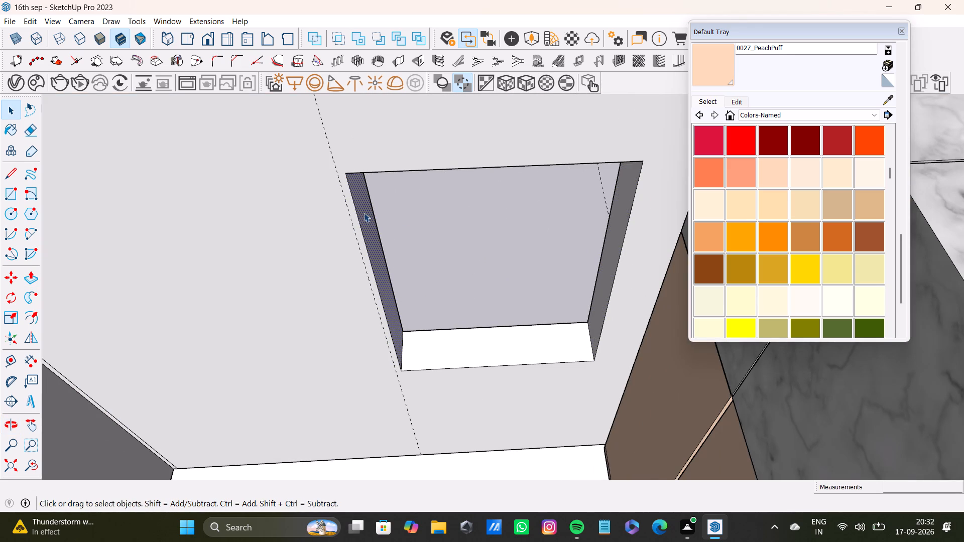
key("p")
left_click(364, 214)
left_click(325, 215)
scroll(457, 251, "down", 5)
middle_click_drag(465, 252, 477, 240)
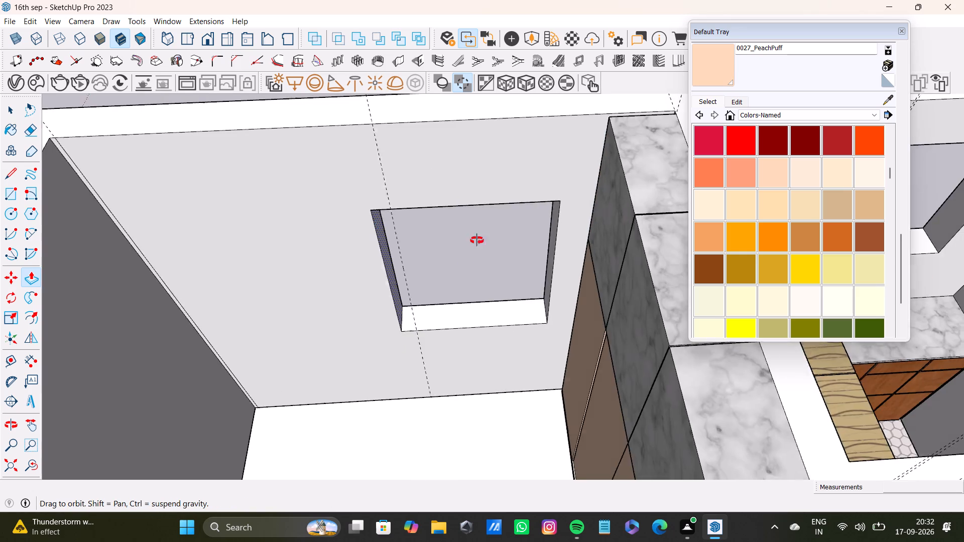
middle_click_drag(477, 240, 403, 175)
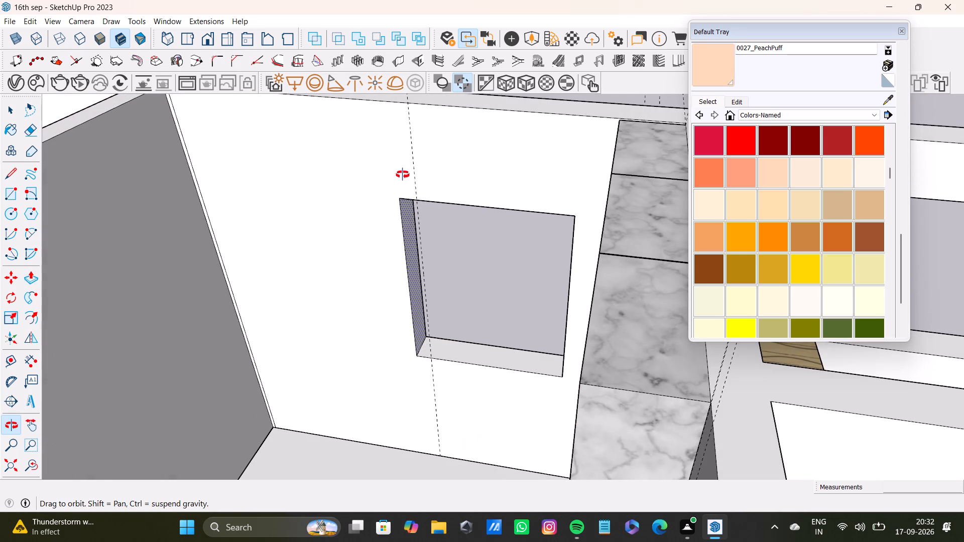
middle_click_drag(403, 175, 431, 216)
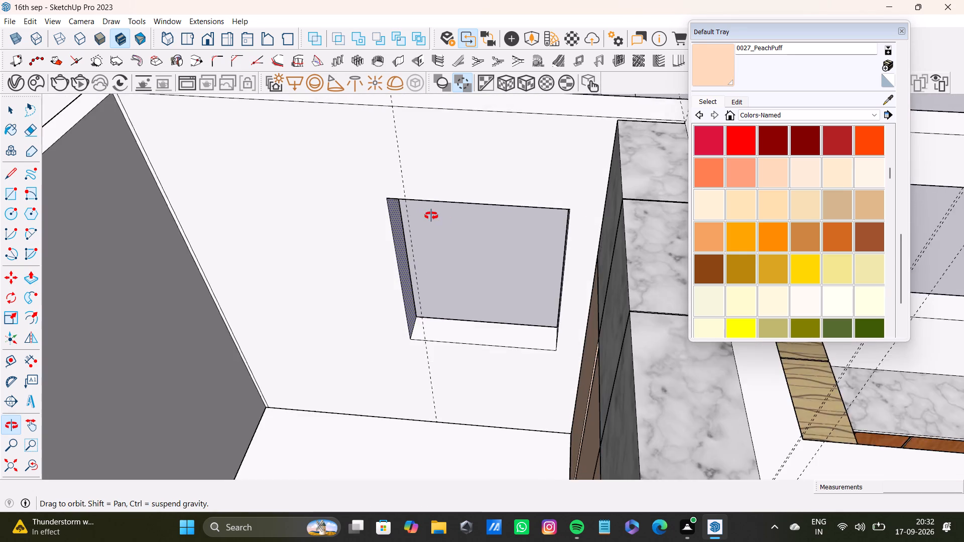
middle_click_drag(431, 216, 450, 207)
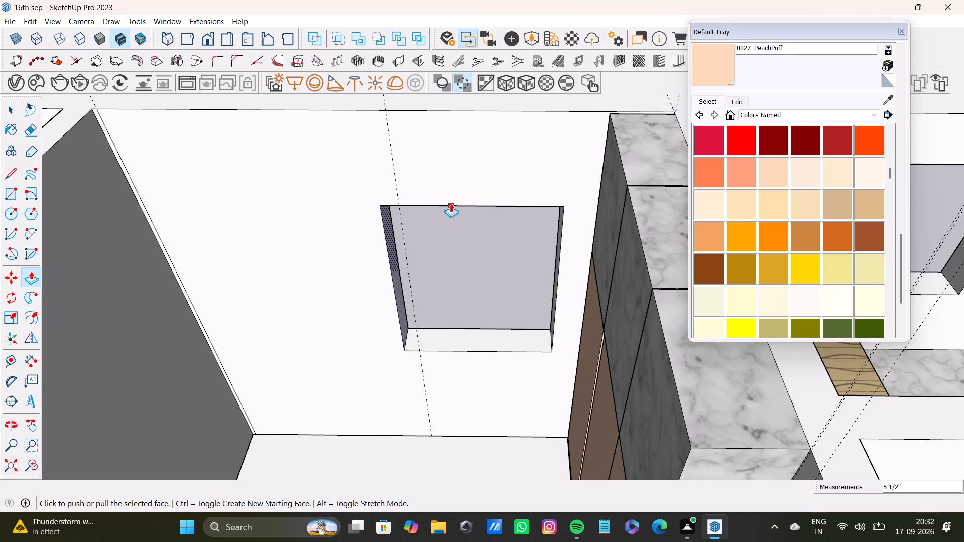
scroll(448, 209, "down", 10)
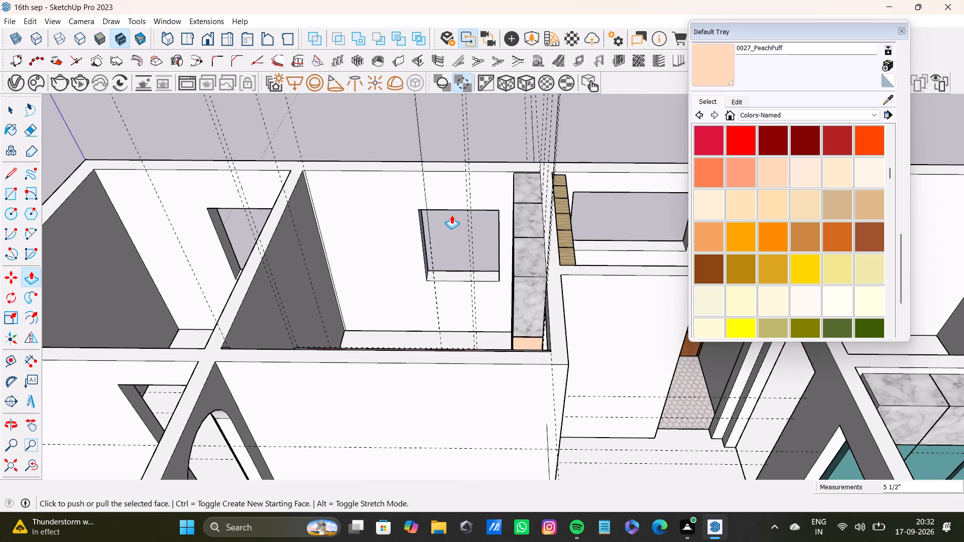
scroll(452, 213, "down", 11)
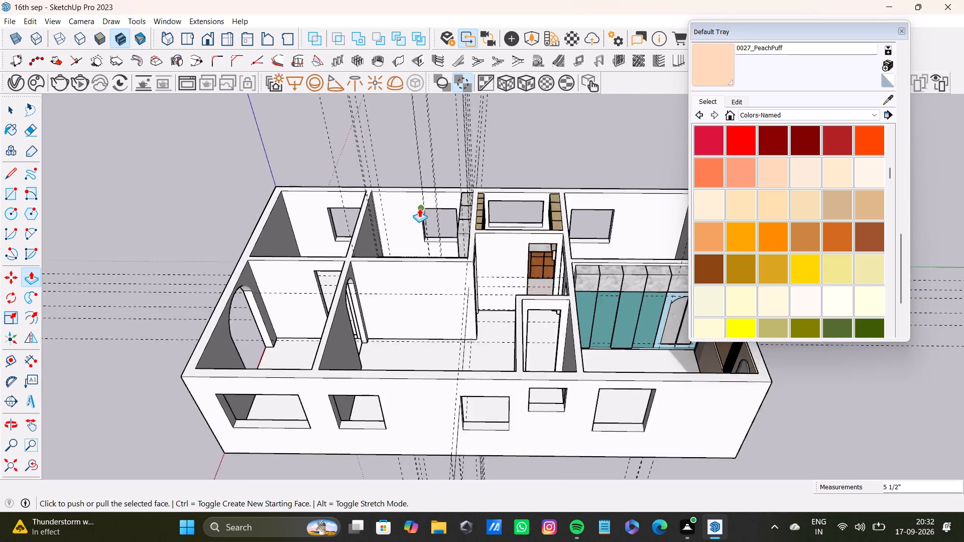
scroll(419, 208, "down", 2)
key("space")
left_click(487, 167)
Paint the floor of the bedroom with the teal wardrobe using Field Square Tile from the Tile materials.
scroll(444, 219, "up", 8)
middle_click_drag(444, 221, 625, 342)
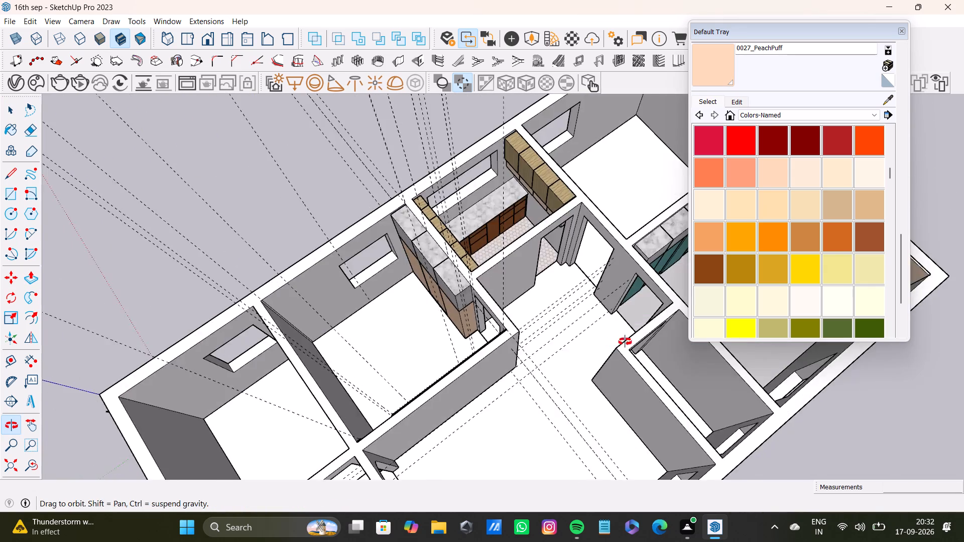
middle_click_drag(625, 342, 809, 337)
scroll(520, 346, "up", 3)
middle_click_drag(599, 369, 934, 318)
middle_click_drag(656, 297, 508, 363, "shift")
middle_click_drag(500, 357, 576, 326)
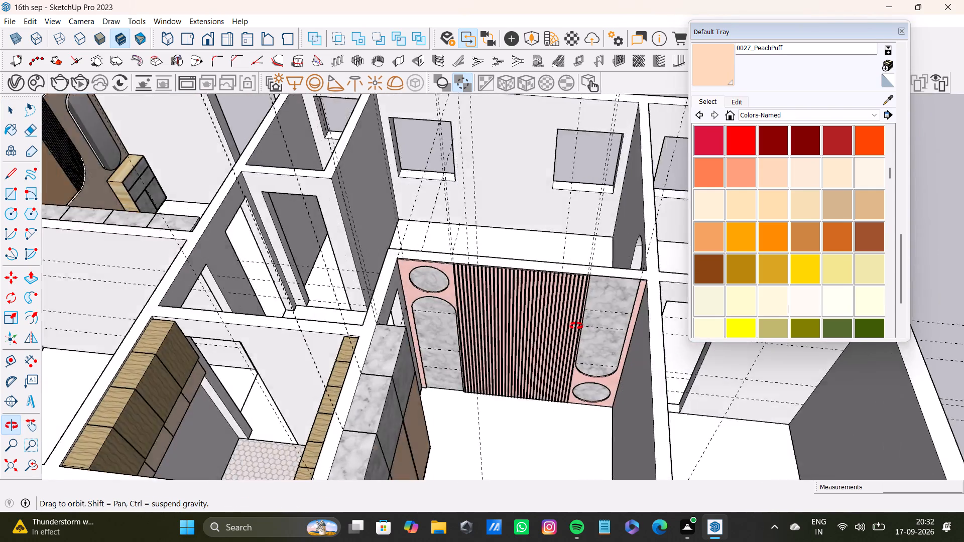
middle_click_drag(576, 326, 583, 438)
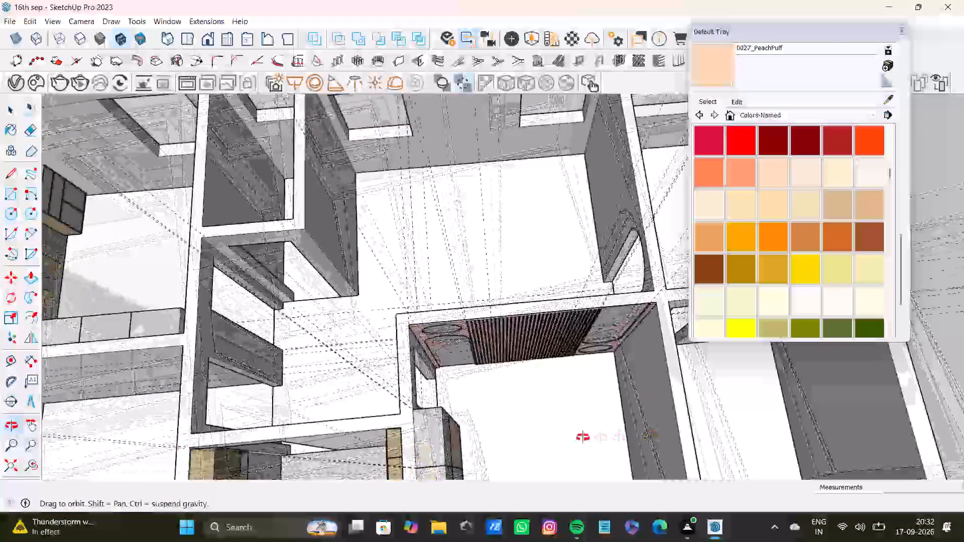
middle_click_drag(583, 438, 503, 343)
scroll(303, 277, "down", 5)
middle_click_drag(304, 276, 510, 397, "shift")
scroll(287, 167, "up", 3)
middle_click_drag(347, 155, 346, 289)
scroll(349, 289, "up", 1, "shift")
double_click(418, 327)
double_click(425, 321)
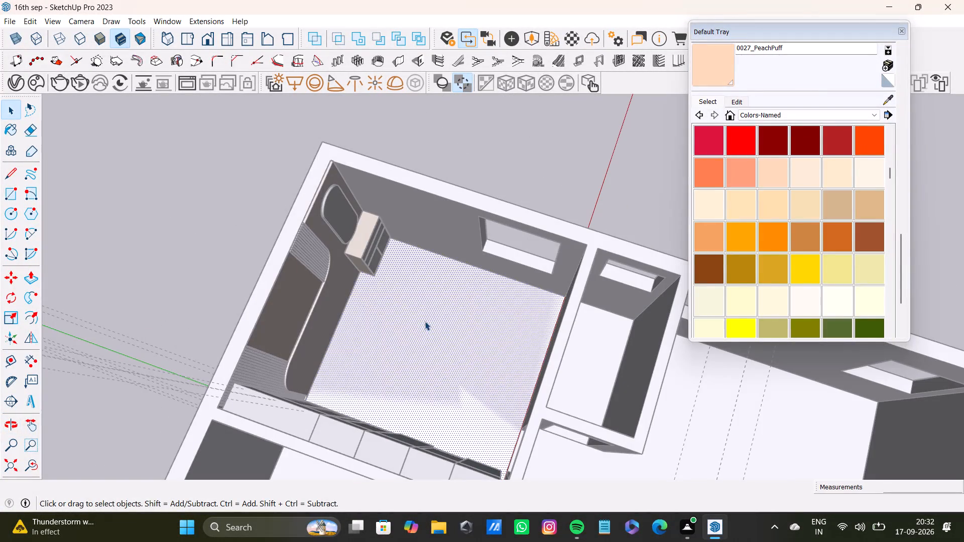
left_click(754, 111)
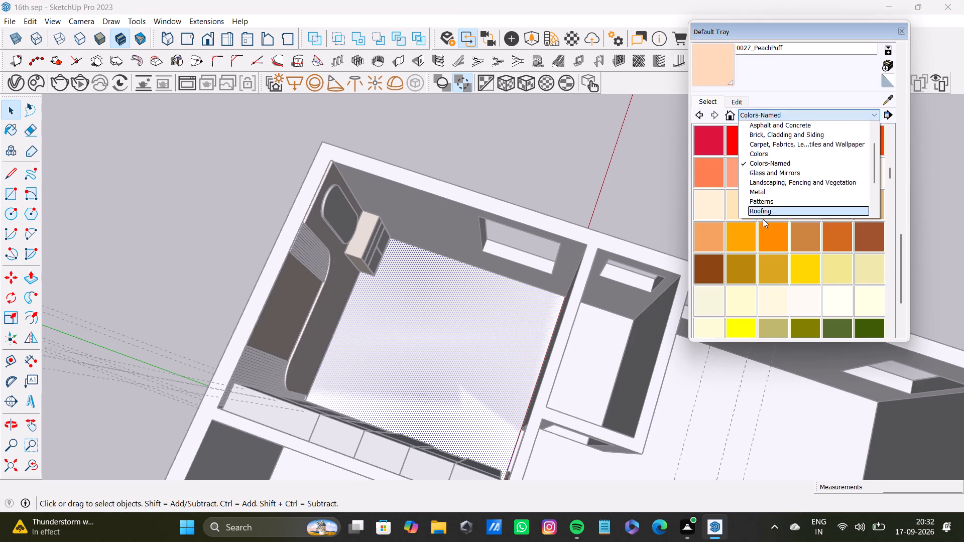
scroll(760, 197, "down", 1)
left_click(760, 185)
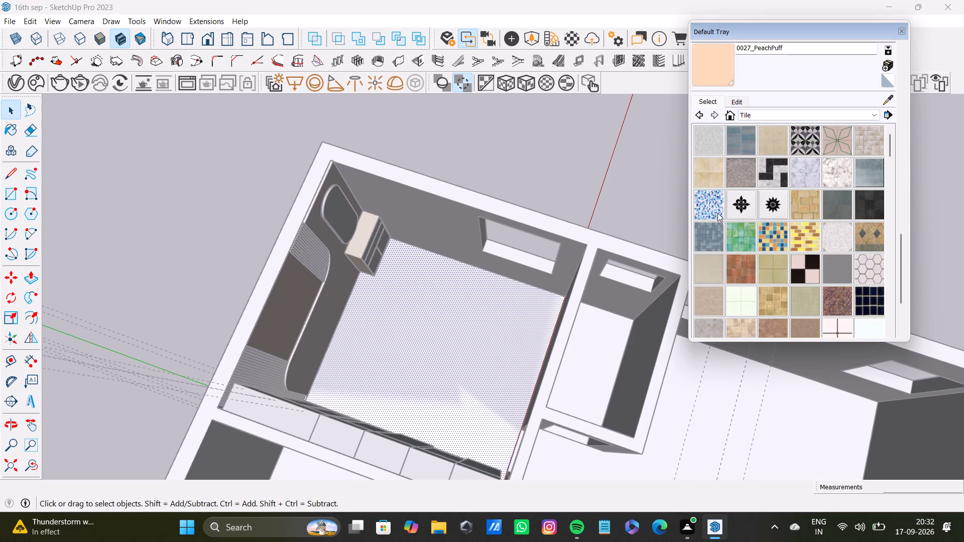
left_click(716, 175)
left_click(473, 301)
scroll(476, 305, "down", 4)
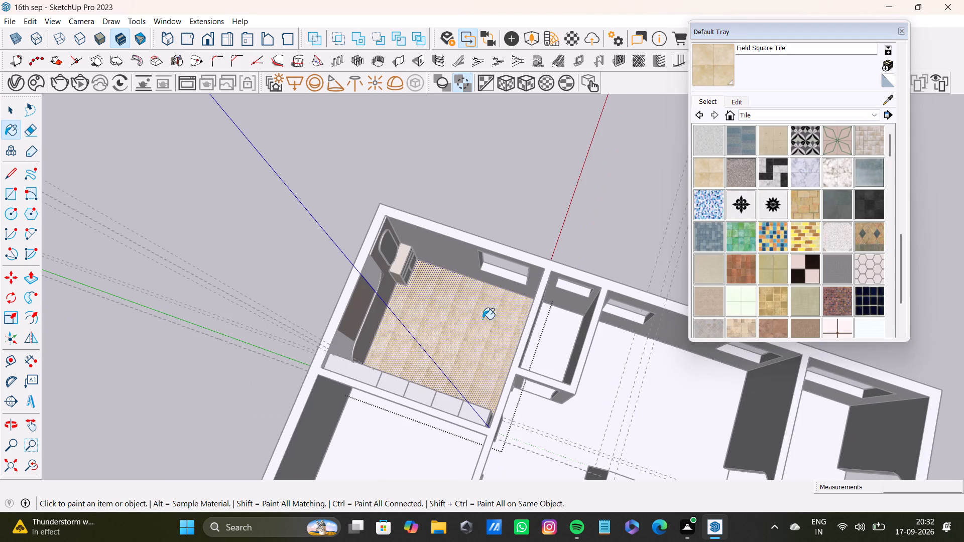
Set the Field Square Tile texture size to 4' by 4'.
left_click(737, 104)
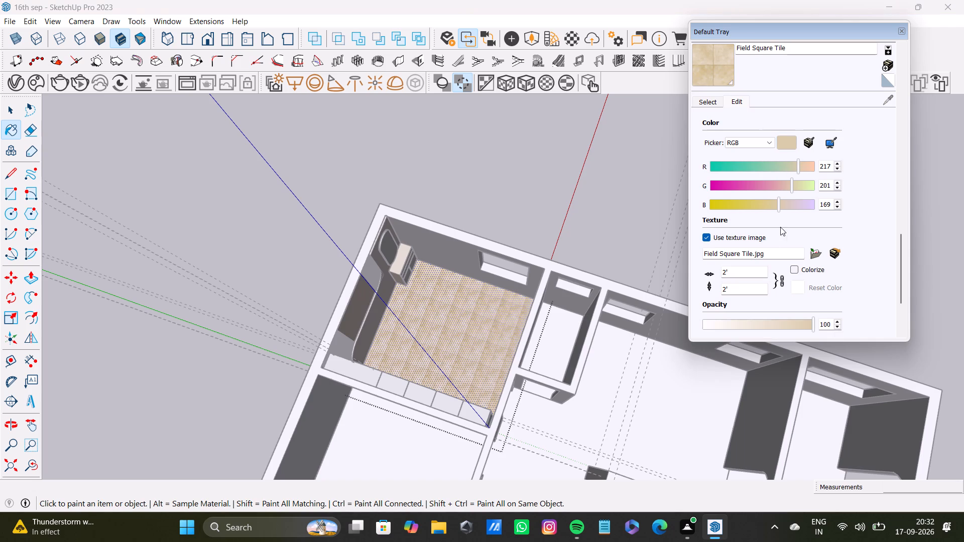
left_click(740, 275)
key("BackSpace")
key("BackSpace")
key("4")
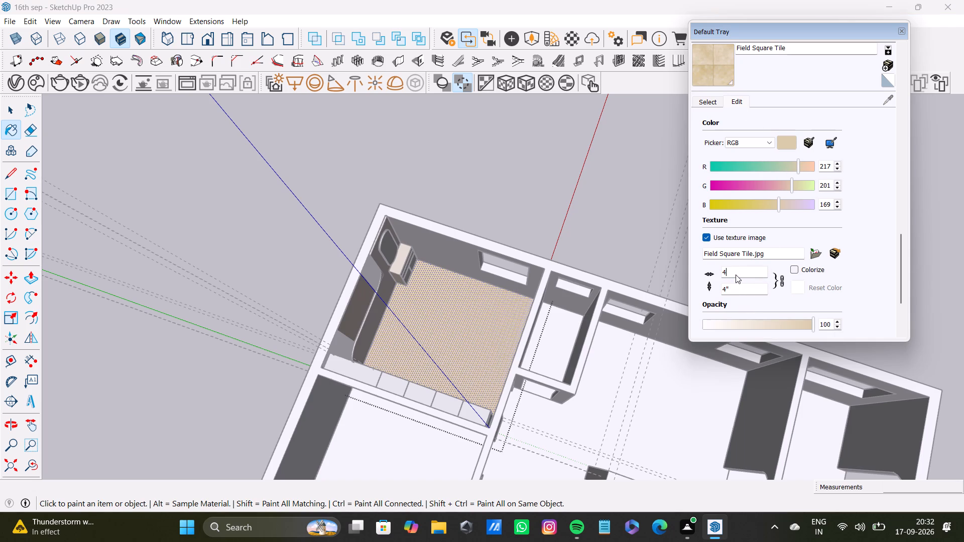
key("apostrophe")
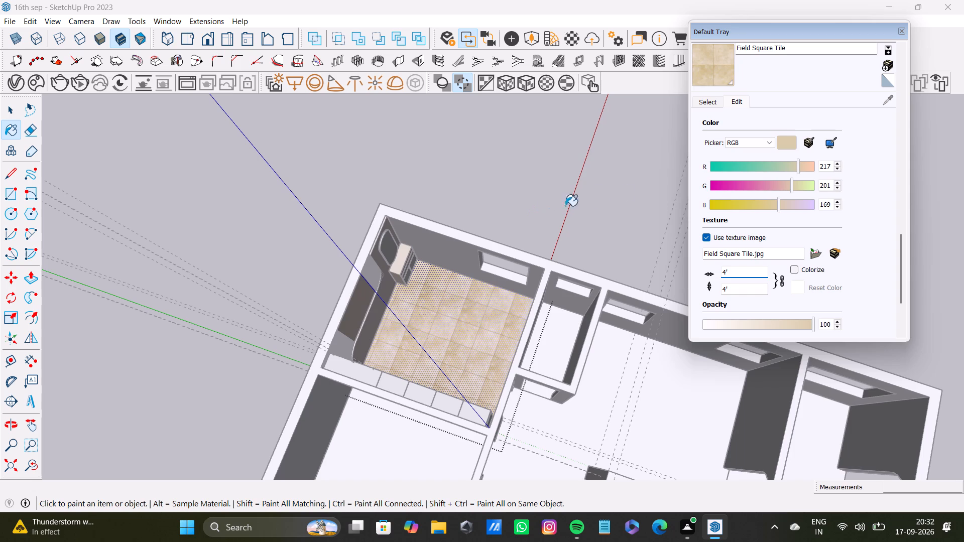
key("Return")
left_click(611, 198)
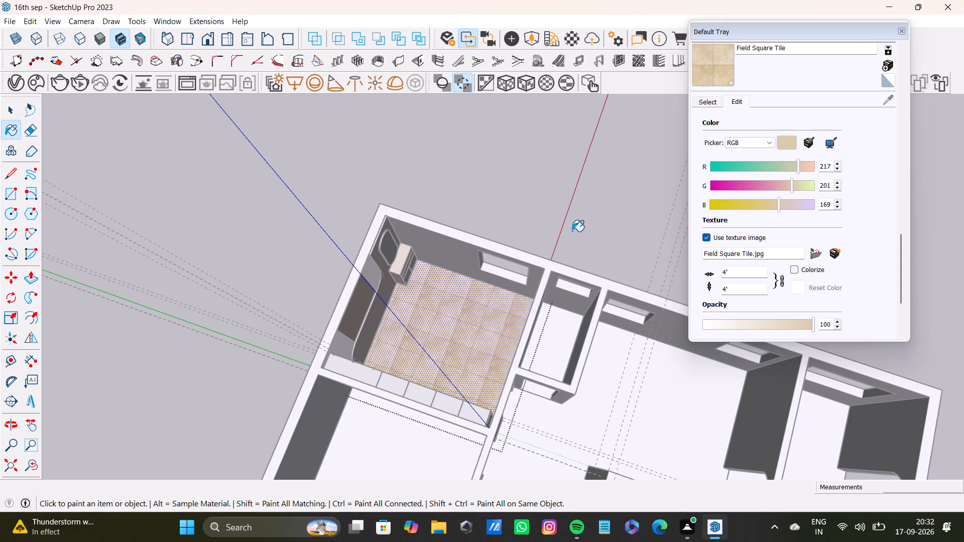
Paint the floor of the bedroom with the marble and peach wardrobe using the same Field Square Tile material.
scroll(569, 216, "down", 4)
middle_click_drag(584, 219, 438, 83, "shift")
scroll(408, 254, "up", 3)
middle_click_drag(529, 313, 492, 201)
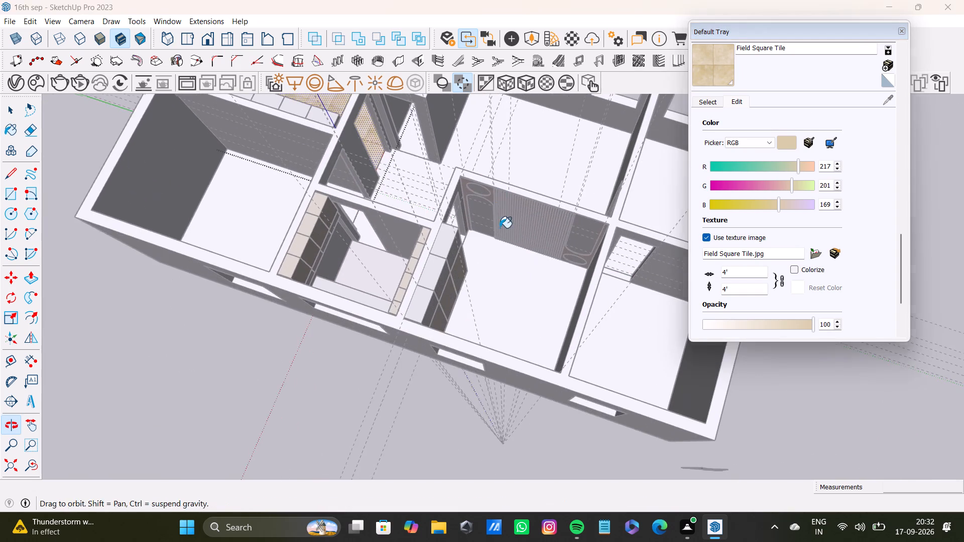
key("space")
left_click(518, 290)
double_click(515, 307)
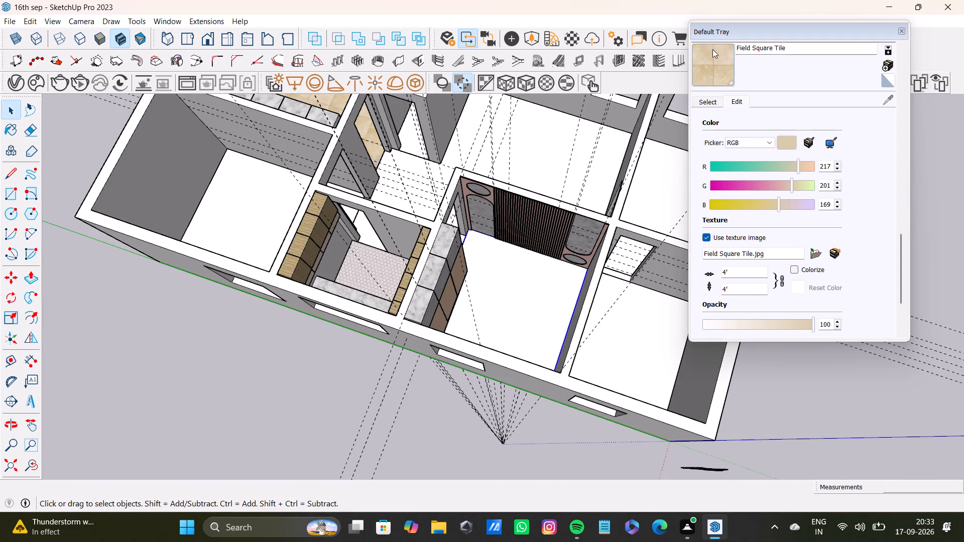
left_click(720, 55)
left_click(559, 307)
scroll(553, 303, "down", 4)
middle_click_drag(577, 291, 486, 390)
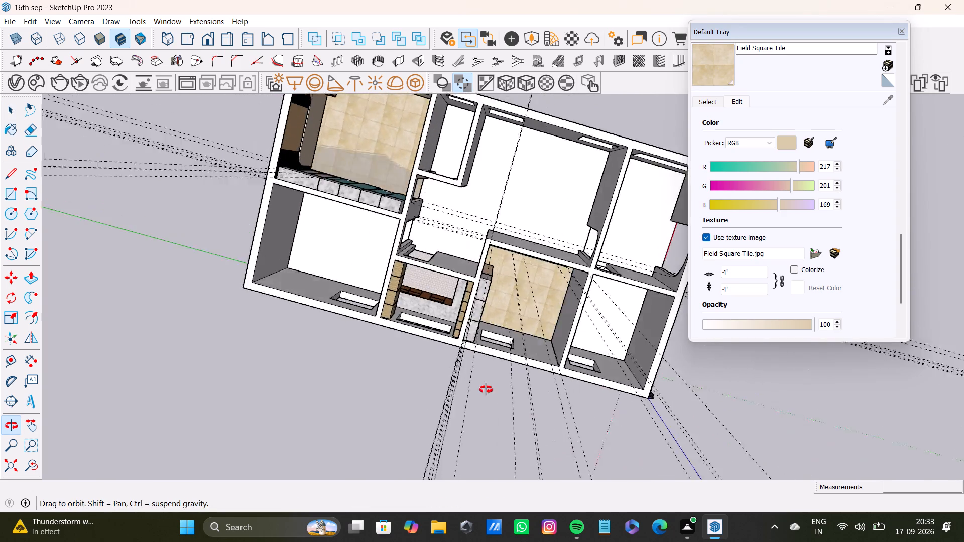
middle_click_drag(486, 390, 456, 274)
key("space")
Delete the tiled floor face in the bedroom with the teal wardrobe.
scroll(369, 167, "up", 7)
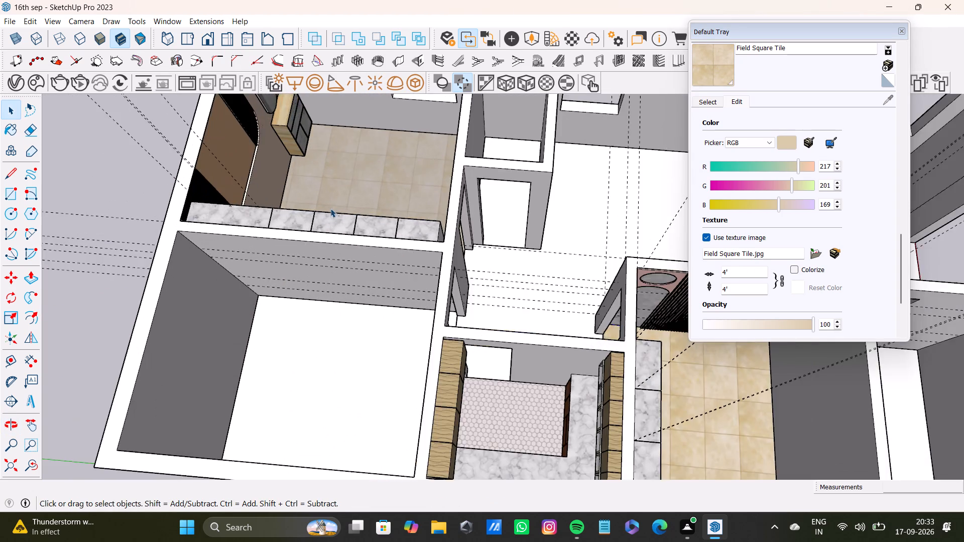
scroll(330, 208, "up", 3)
left_click(365, 175)
left_click(365, 175)
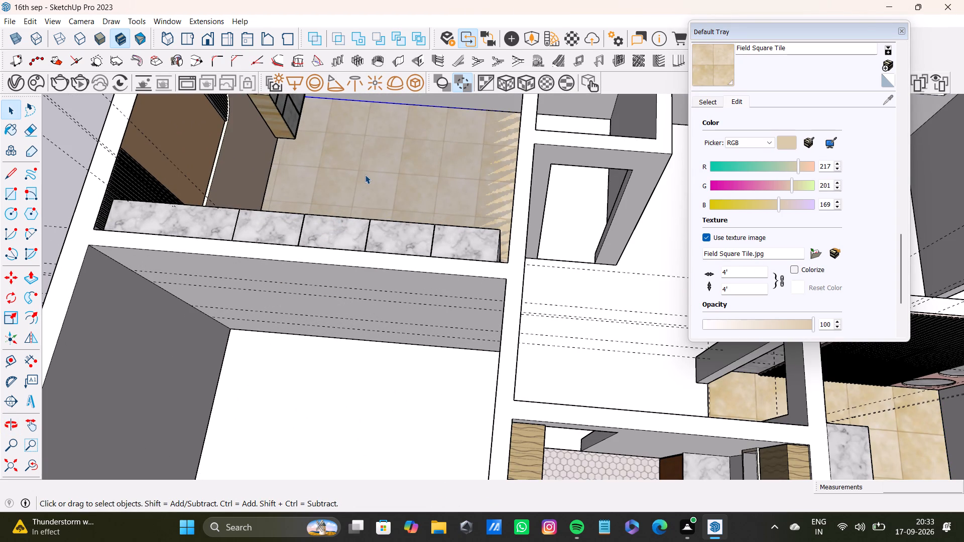
key("Delete")
Paint the underside of the floor of the bedroom with the teal wardrobe using Color M00 from the Colors materials.
scroll(354, 174, "down", 4)
middle_click_drag(377, 204, 579, 260)
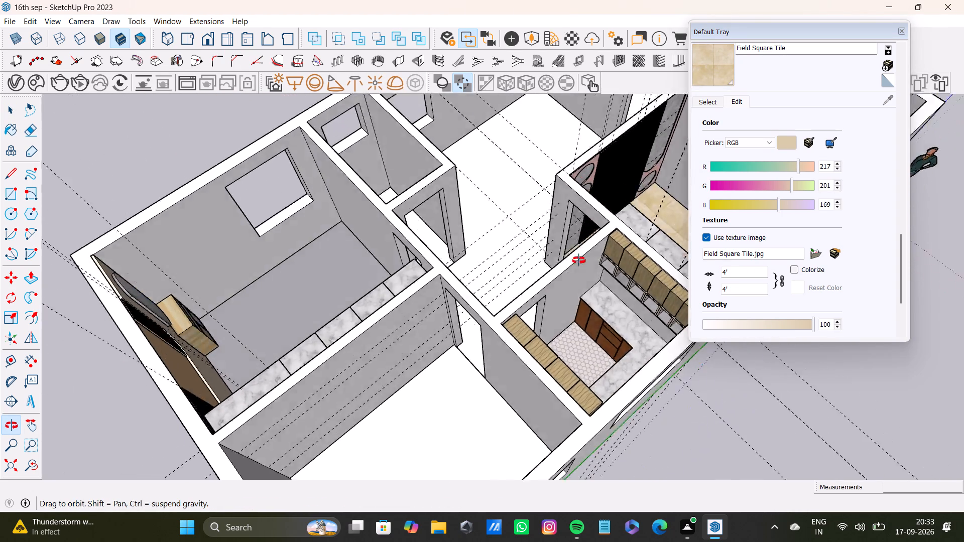
middle_click_drag(579, 260, 446, 124)
scroll(304, 445, "up", 3)
middle_click_drag(326, 405, 639, 202)
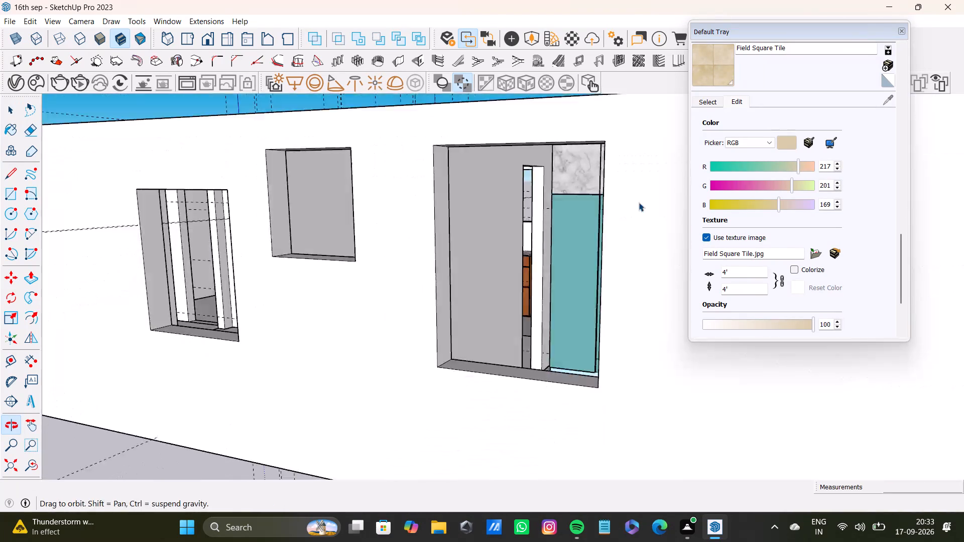
middle_click_drag(639, 202, 639, 203)
middle_click_drag(495, 413, 445, 210)
left_click(564, 232)
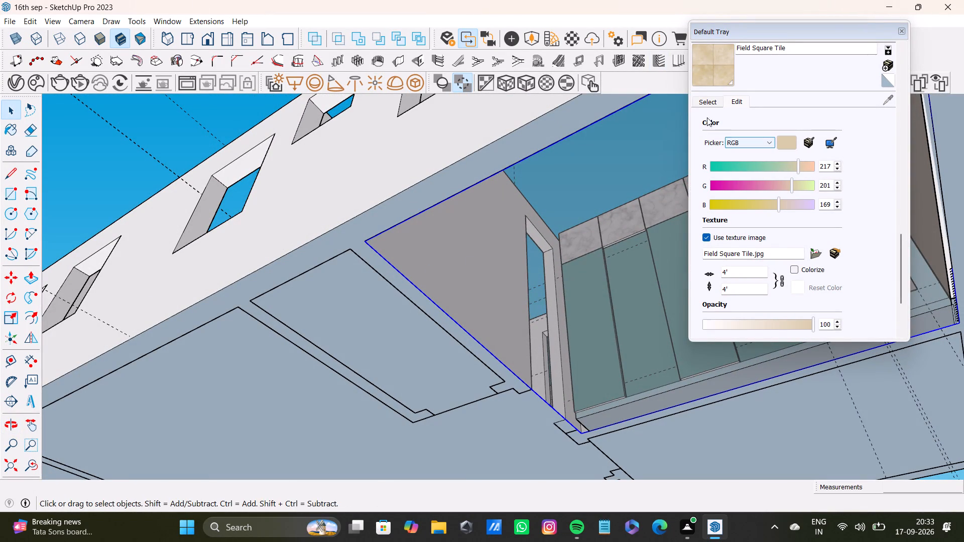
left_click(703, 103)
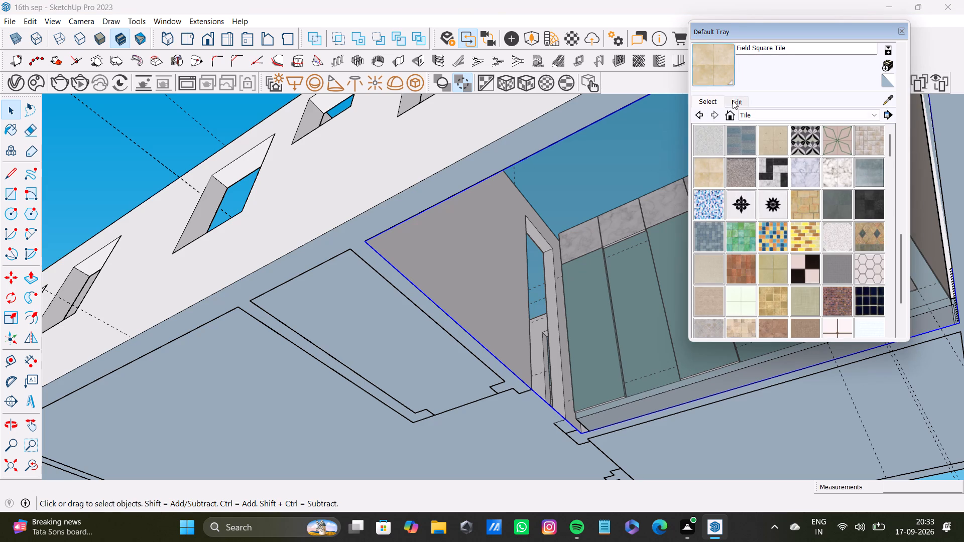
left_click(769, 114)
scroll(764, 176, "up", 3)
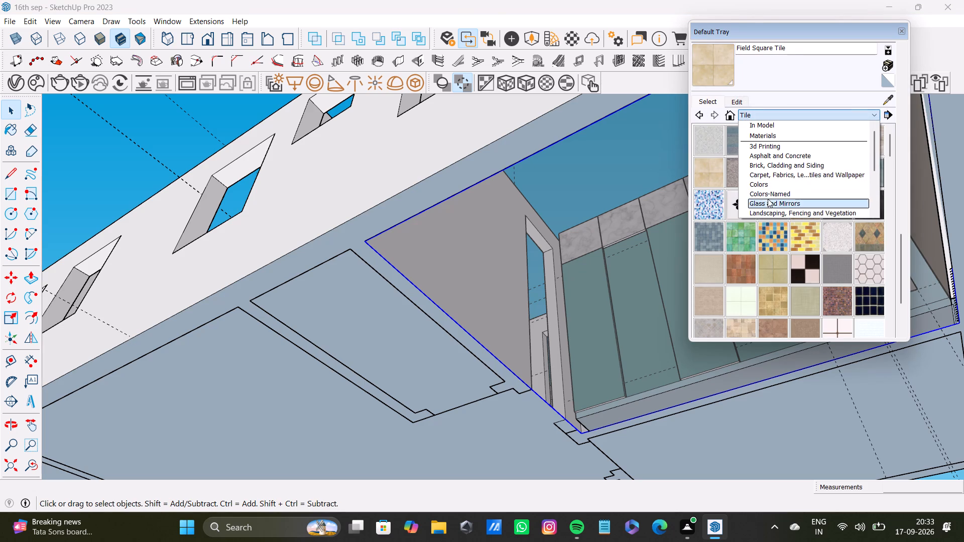
left_click(769, 186)
scroll(752, 192, "down", 5)
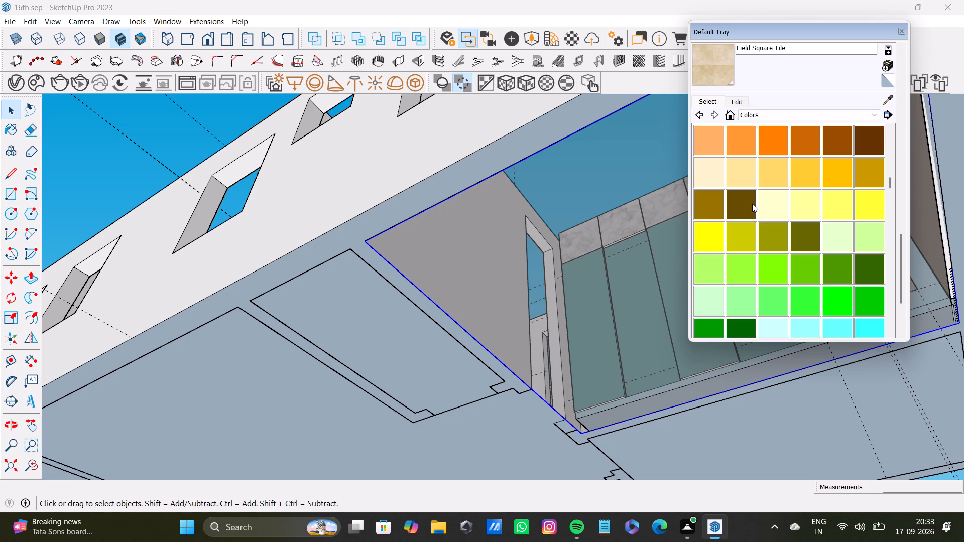
scroll(752, 204, "down", 11)
left_click(710, 164)
left_click(637, 208)
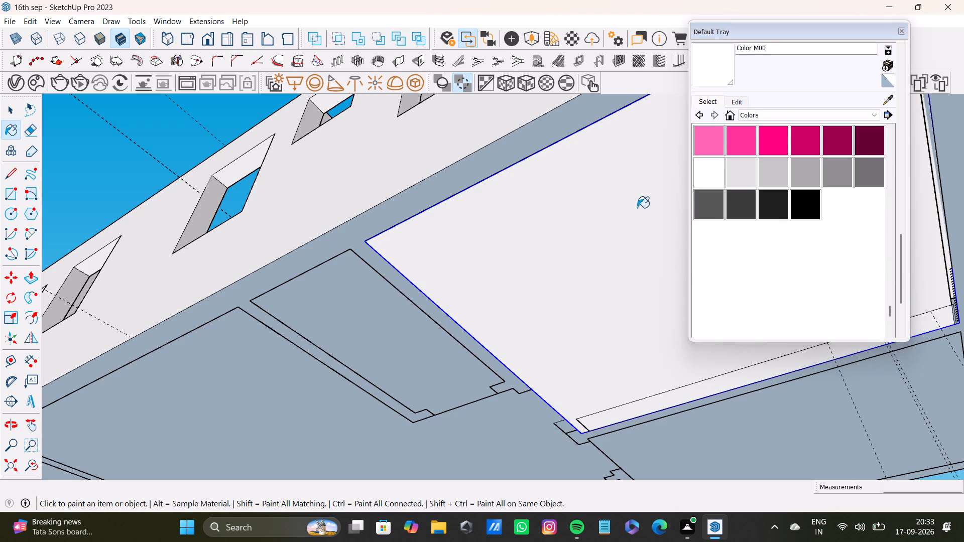
Paint the narrow remaining strip on the underside of the same bedroom floor, along the wardrobe side, with Color M00.
scroll(555, 254, "down", 5)
middle_click_drag(555, 254, 618, 435)
scroll(606, 400, "down", 4)
middle_click_drag(605, 400, 632, 167)
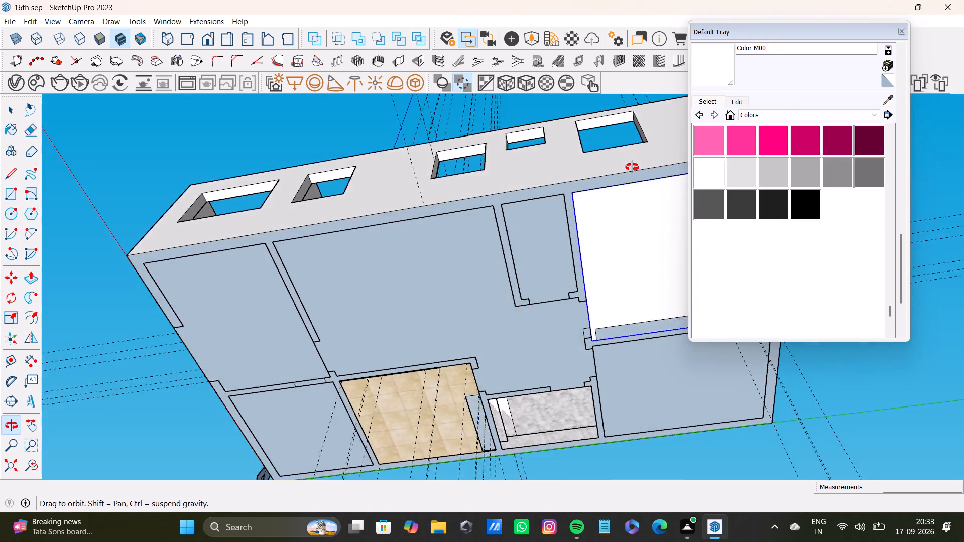
middle_click_drag(632, 167, 609, 180)
scroll(640, 320, "up", 2)
left_click(634, 329)
scroll(609, 336, "down", 4)
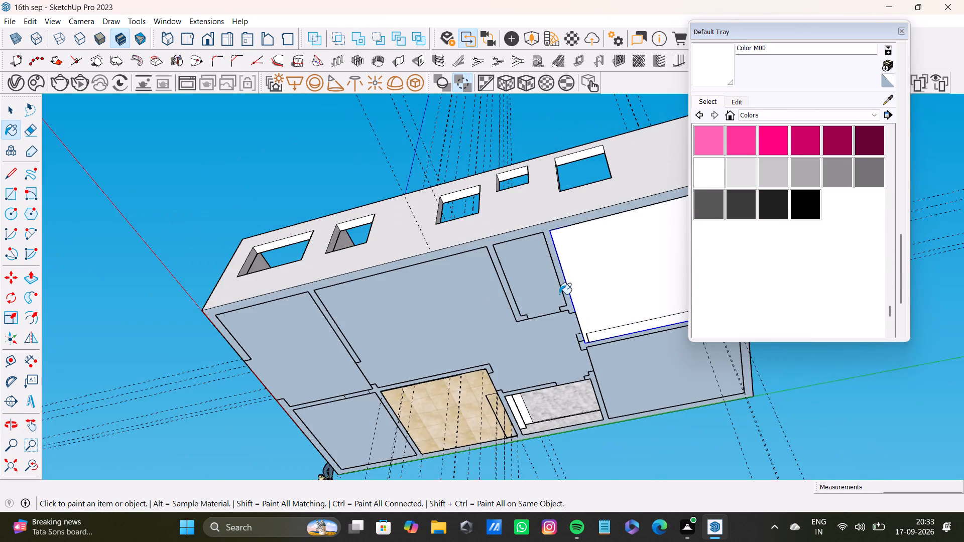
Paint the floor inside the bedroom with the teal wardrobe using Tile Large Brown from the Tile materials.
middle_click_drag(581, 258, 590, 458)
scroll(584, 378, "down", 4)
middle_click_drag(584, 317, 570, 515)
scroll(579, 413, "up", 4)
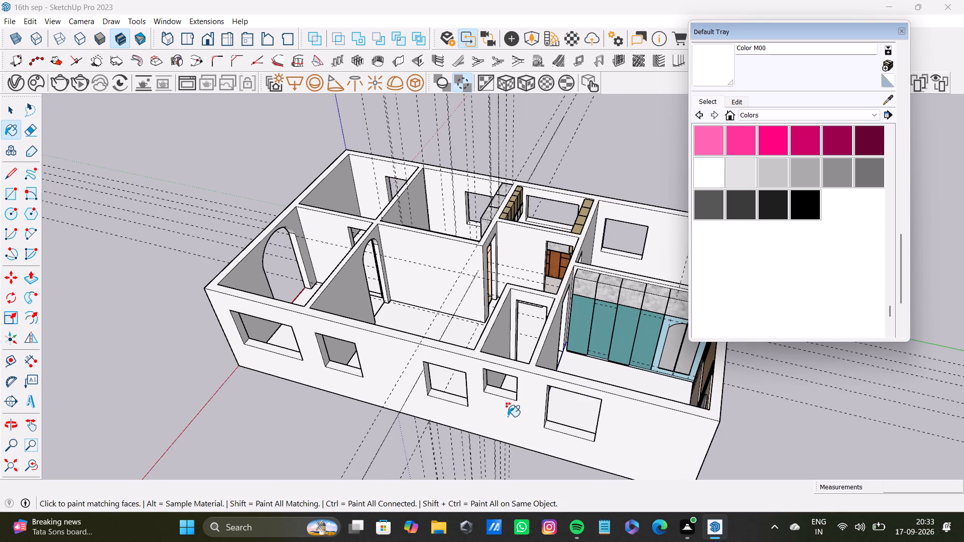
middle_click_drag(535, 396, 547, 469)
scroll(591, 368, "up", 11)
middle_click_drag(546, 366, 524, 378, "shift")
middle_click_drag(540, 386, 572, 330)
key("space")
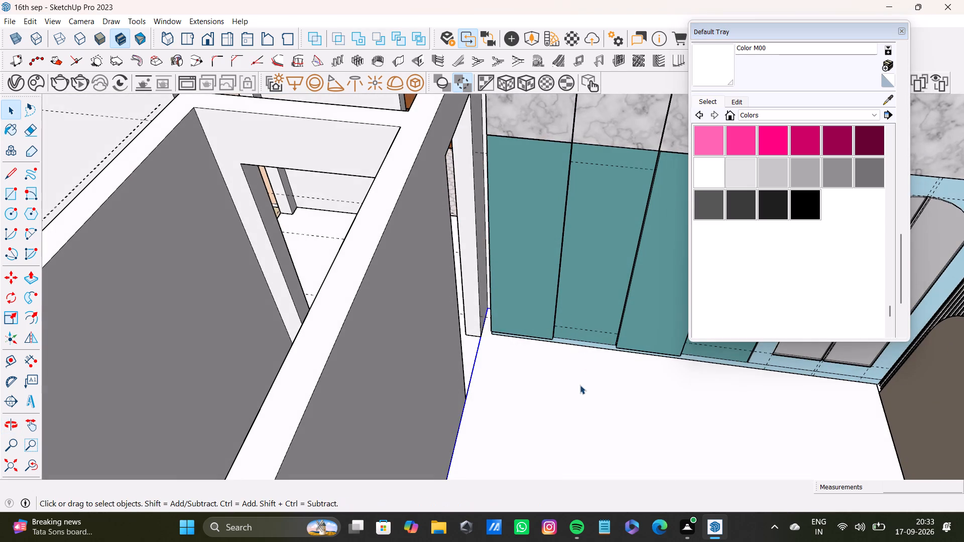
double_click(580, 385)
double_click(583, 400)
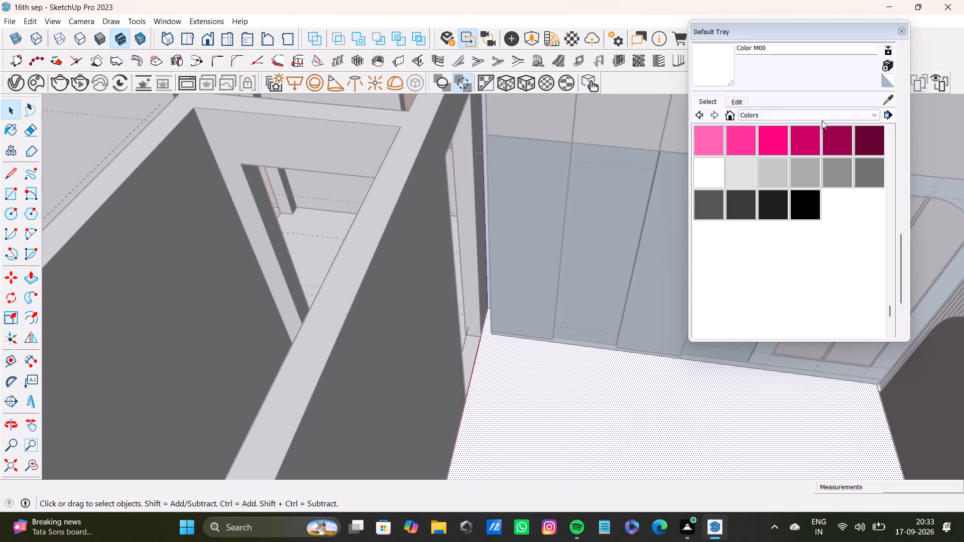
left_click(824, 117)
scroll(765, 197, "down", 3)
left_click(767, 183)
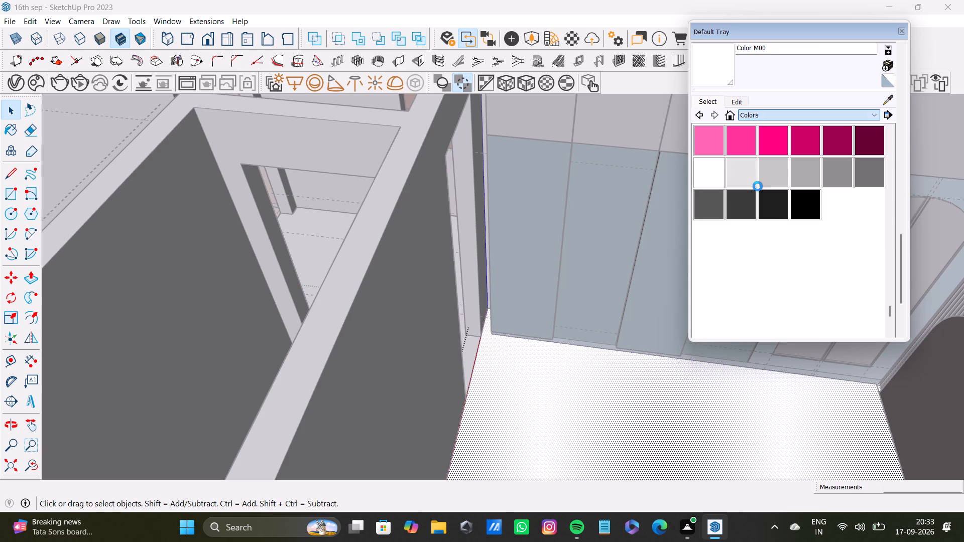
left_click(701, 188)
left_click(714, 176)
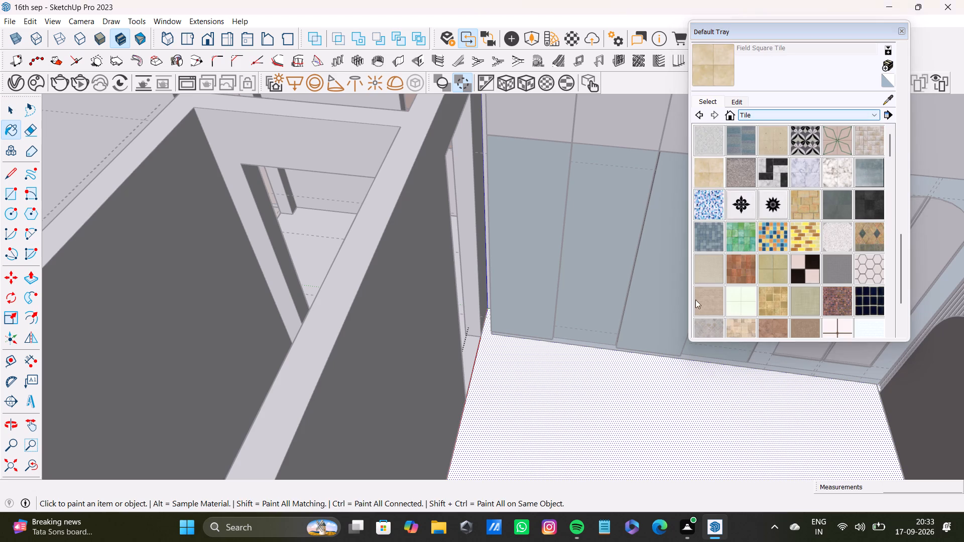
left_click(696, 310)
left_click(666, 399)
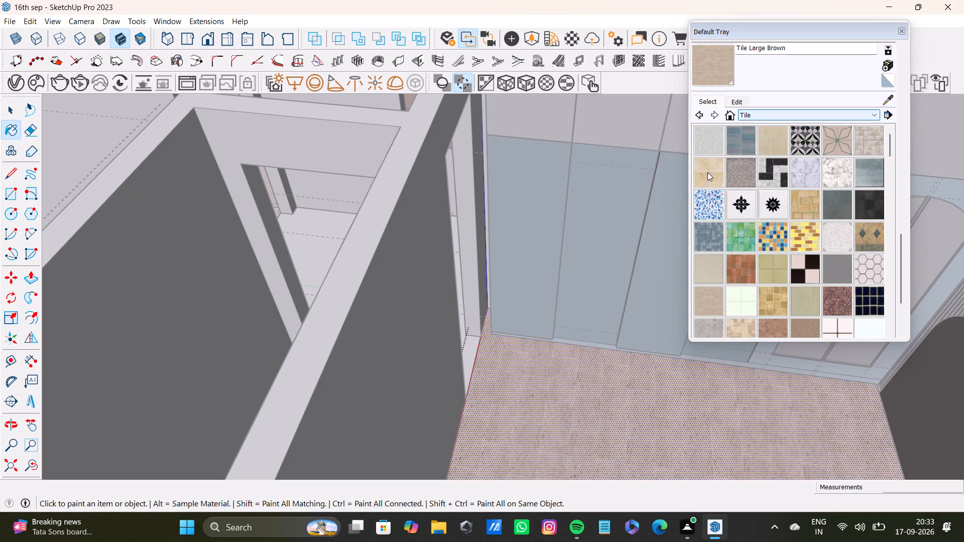
Paint the floor of the bedroom with the teal wardrobe using Field Square Tile from the Tile materials.
left_click(707, 172)
left_click(576, 409)
scroll(577, 408, "down", 14)
key("space")
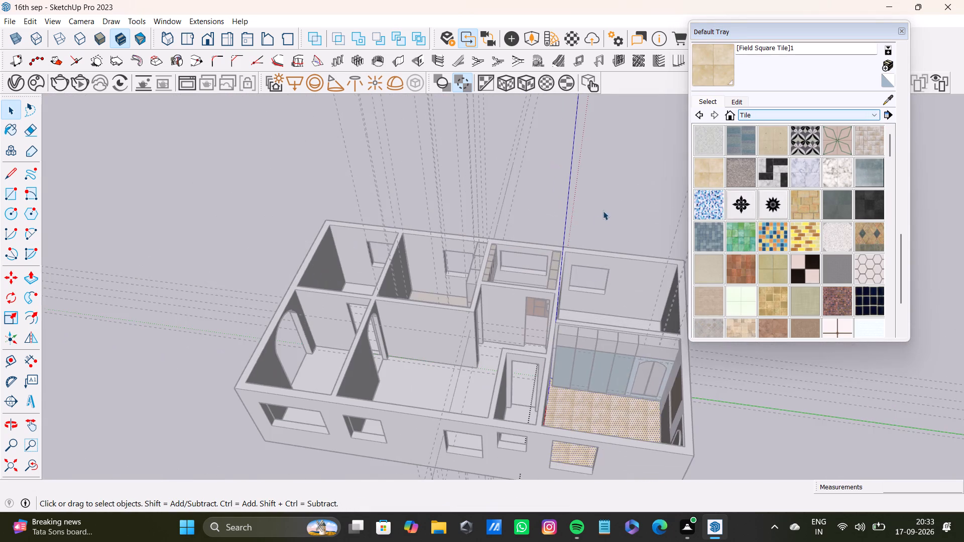
left_click(604, 210)
scroll(595, 285, "up", 3)
middle_click_drag(592, 321, 659, 498)
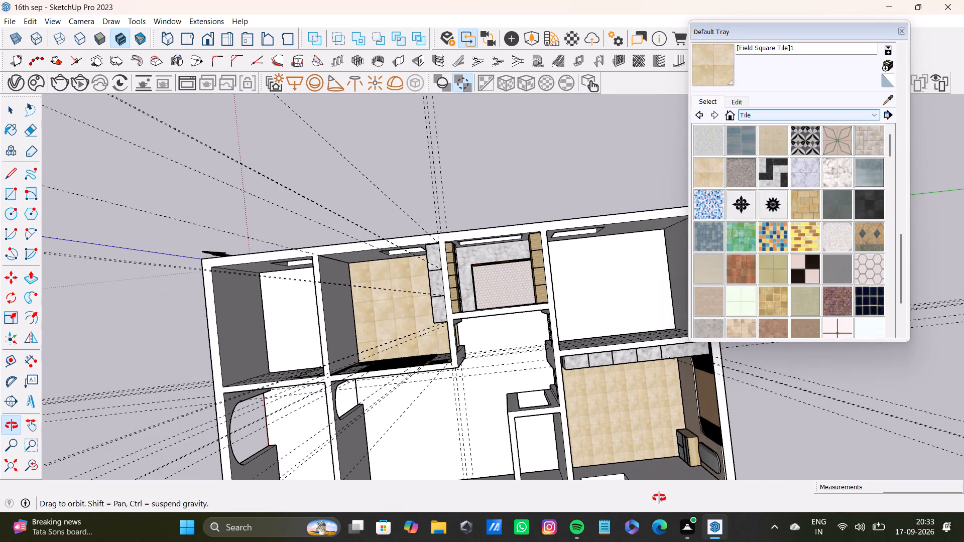
middle_click_drag(659, 498, 659, 495)
scroll(619, 382, "up", 2)
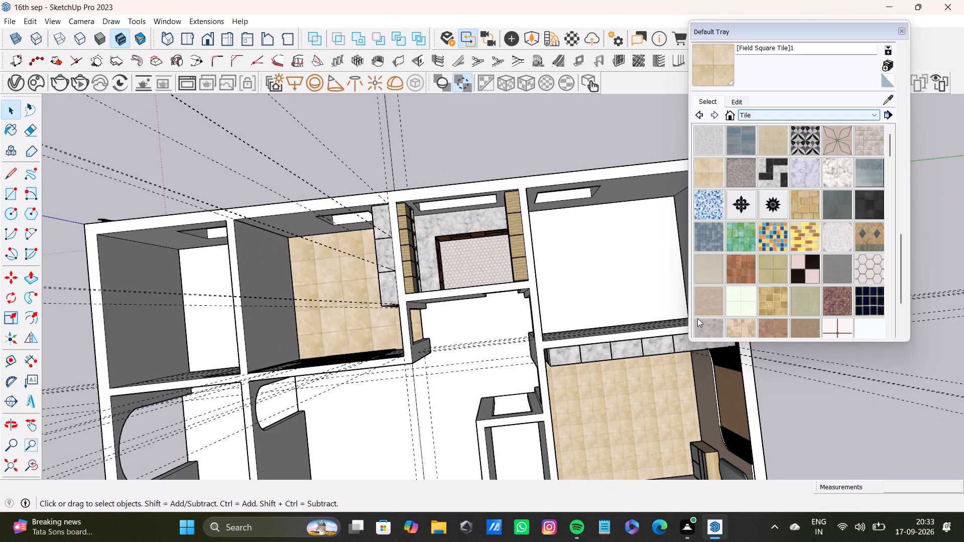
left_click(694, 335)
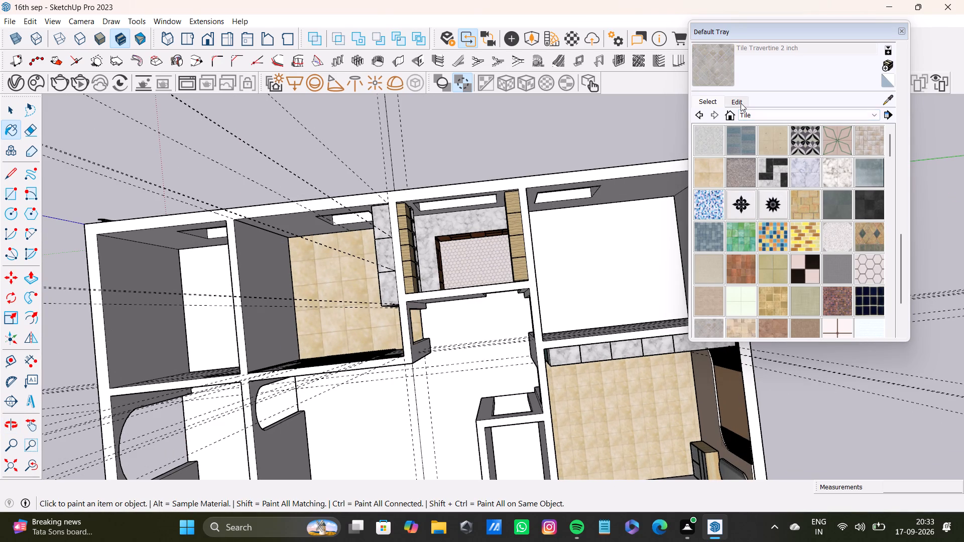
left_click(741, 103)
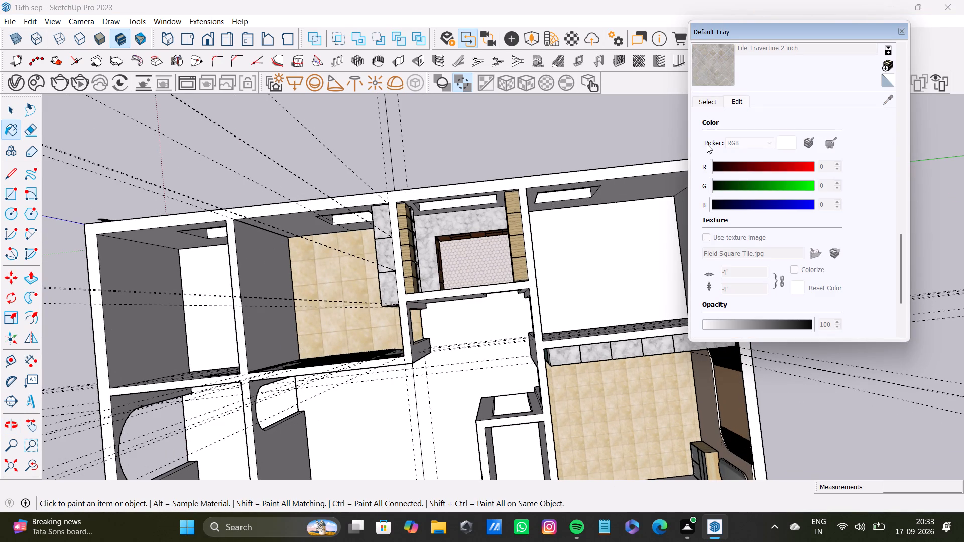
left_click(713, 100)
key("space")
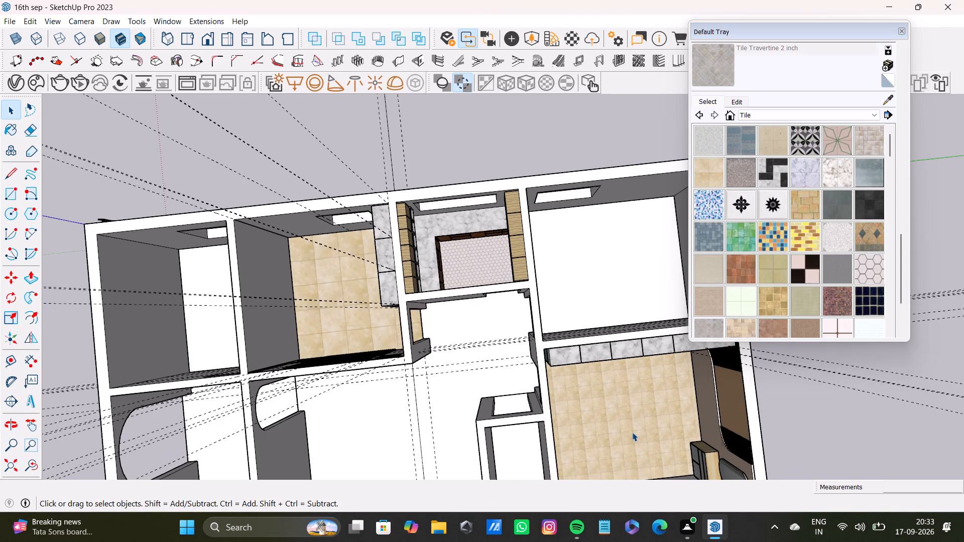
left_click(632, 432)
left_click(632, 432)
Sample the tile material from the teal-wardrobe bedroom's floor and set its texture size to 4' by 4'.
left_click(891, 101)
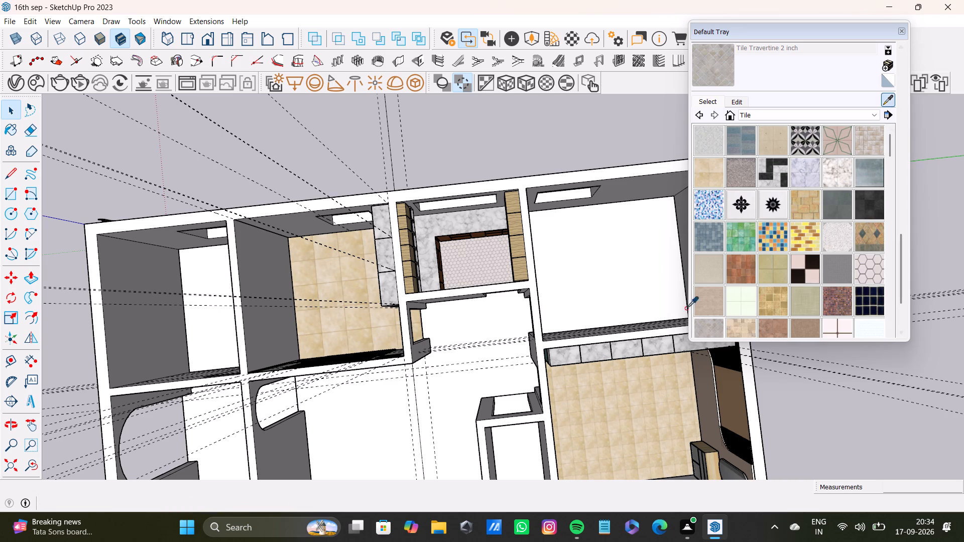
left_click(625, 416)
left_click(736, 106)
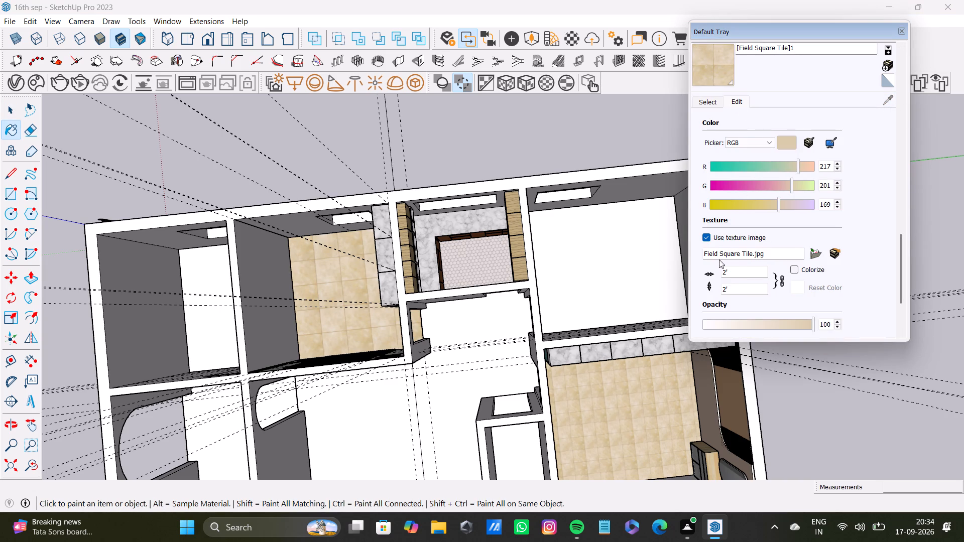
left_click(737, 272)
key("BackSpace")
key("BackSpace")
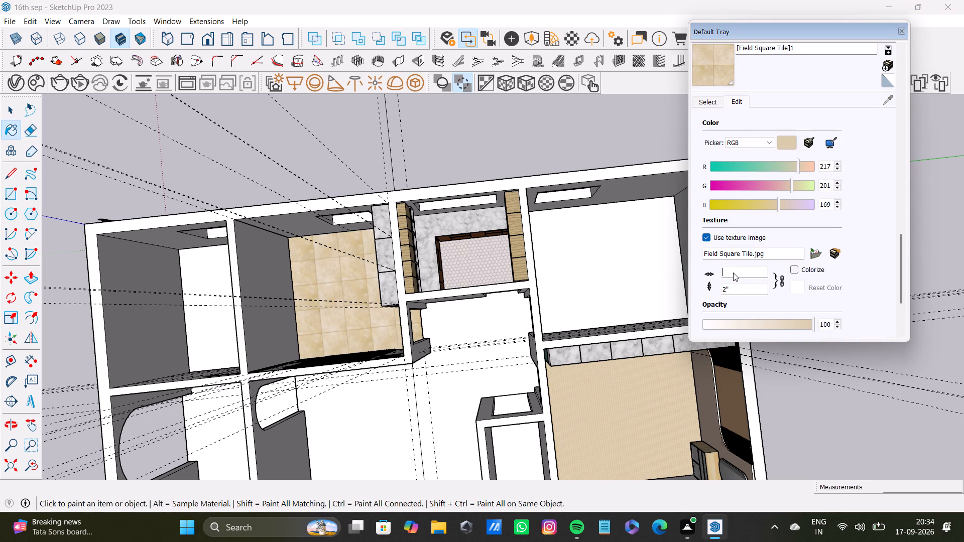
key("4")
key("apostrophe")
key("Return")
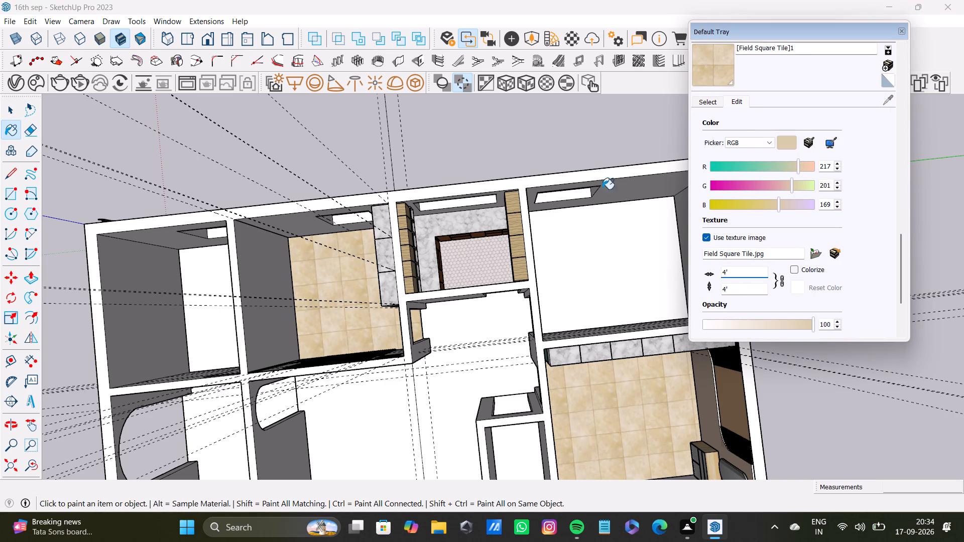
key("space")
left_click(578, 149)
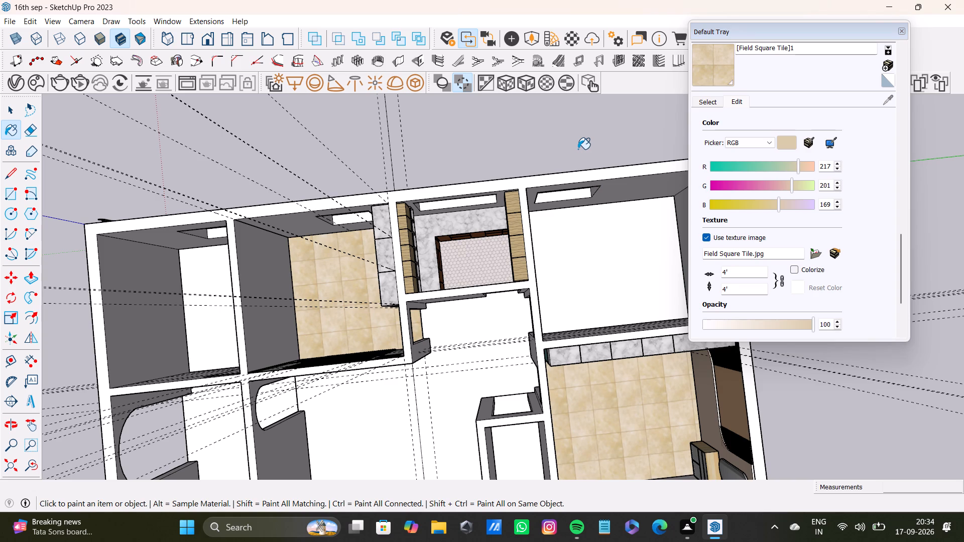
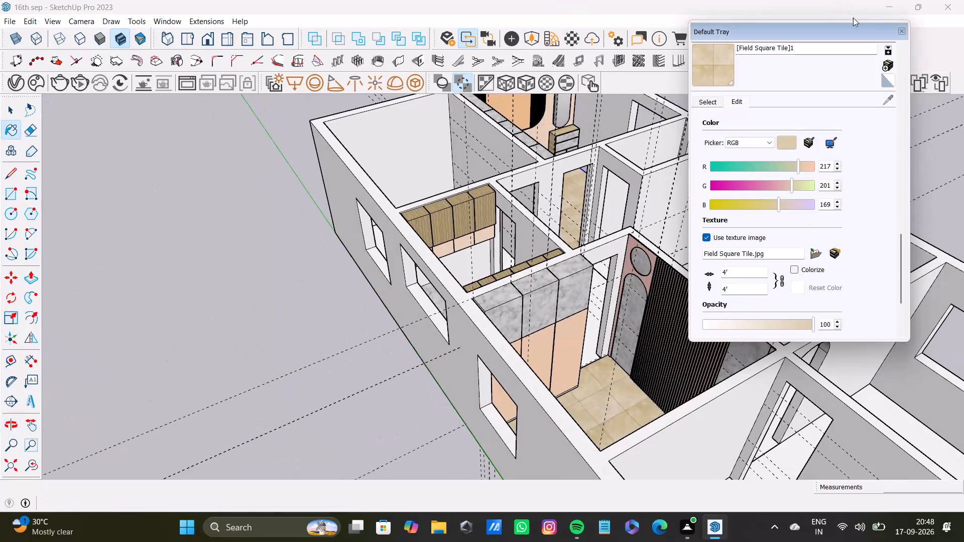
Close the Default Tray to clear the view of the model.
left_click(907, 31)
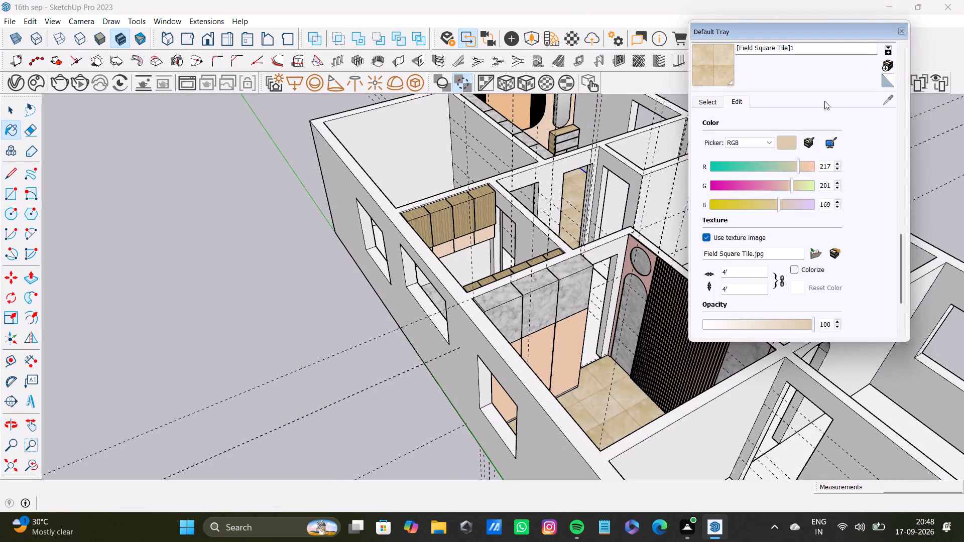
key("space")
left_click(898, 32)
Delete all the dashed guide lines from the model.
scroll(519, 332, "up", 4)
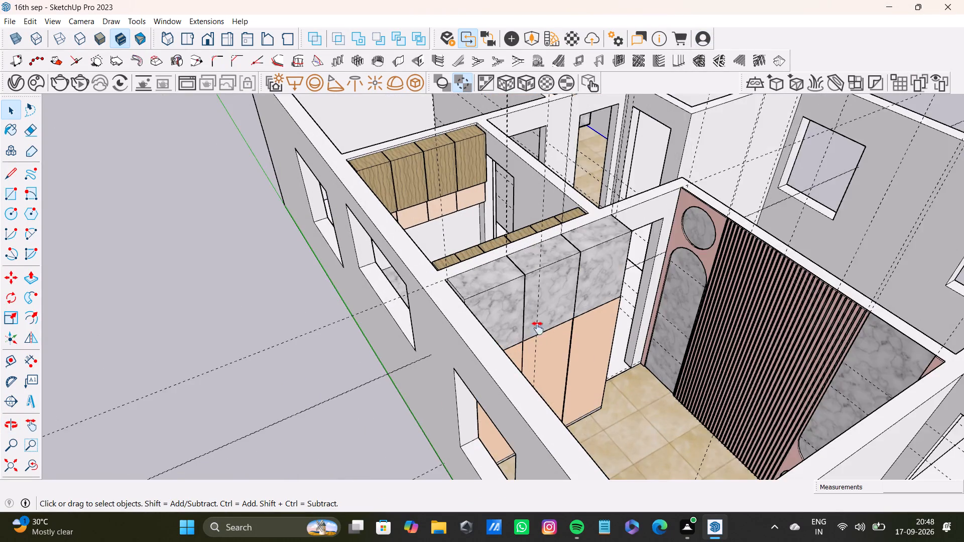
middle_click_drag(538, 328, 373, 282, "shift")
middle_click_drag(392, 290, 525, 319)
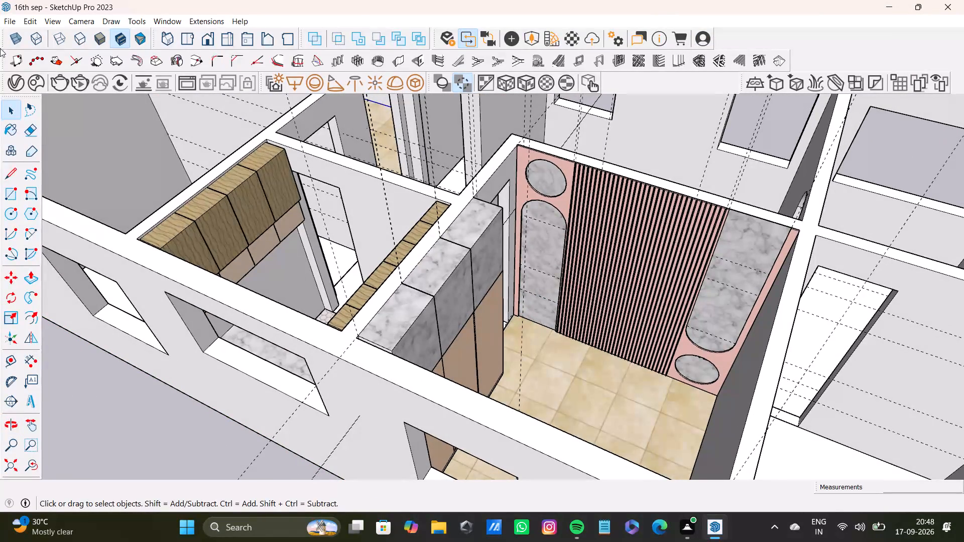
left_click(32, 19)
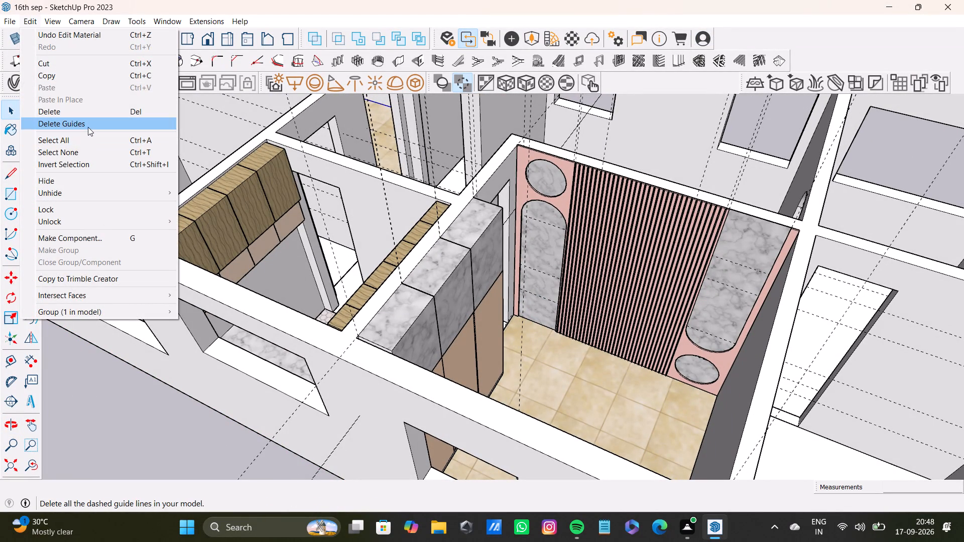
left_click(88, 126)
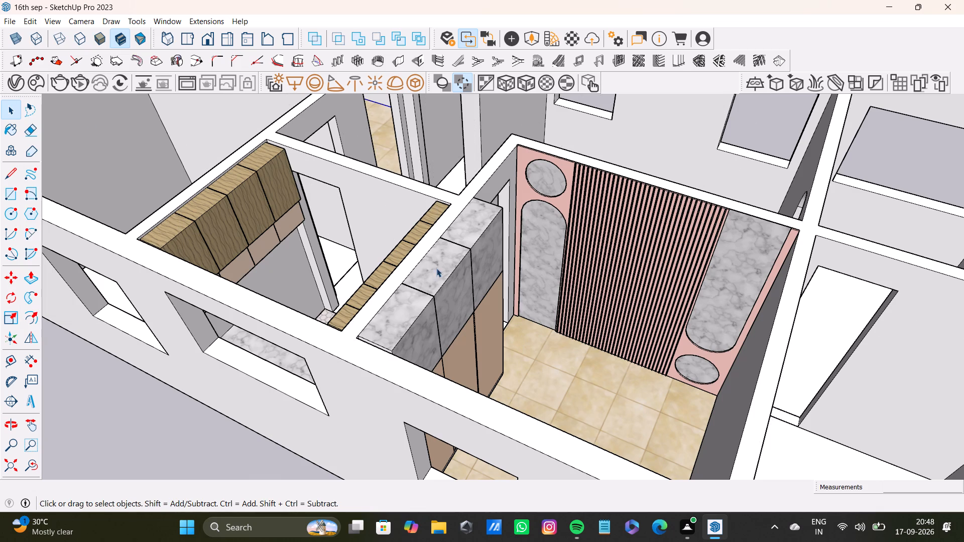
Capture a screenshot of the bedroom with the marble-and-peach wardrobe, framing the fluted pink wall panel and tiled floor.
scroll(541, 257, "up", 5)
middle_click_drag(541, 288, 505, 289)
scroll(517, 289, "down", 6)
middle_click_drag(527, 293, 493, 298, "shift")
scroll(488, 298, "up", 3)
middle_click_drag(521, 314, 523, 325)
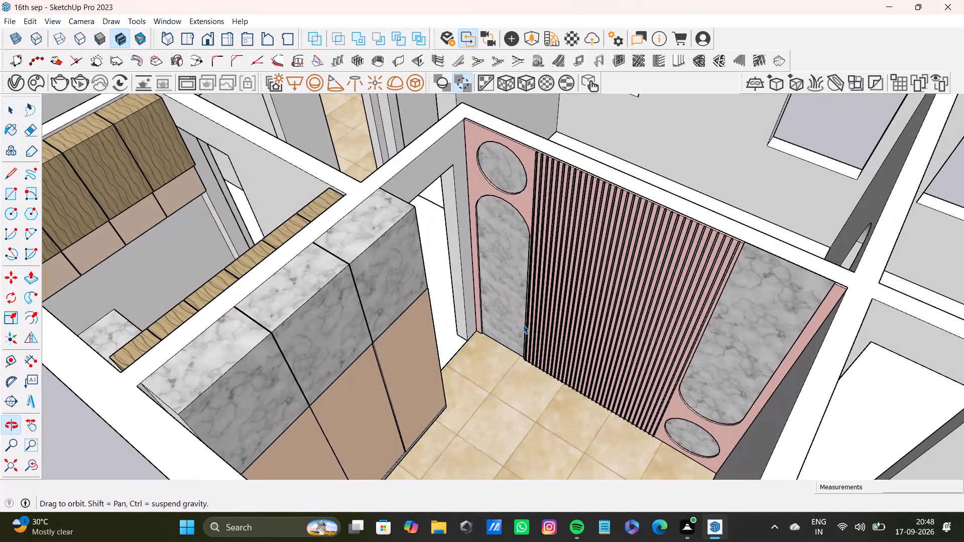
key("super+Print")
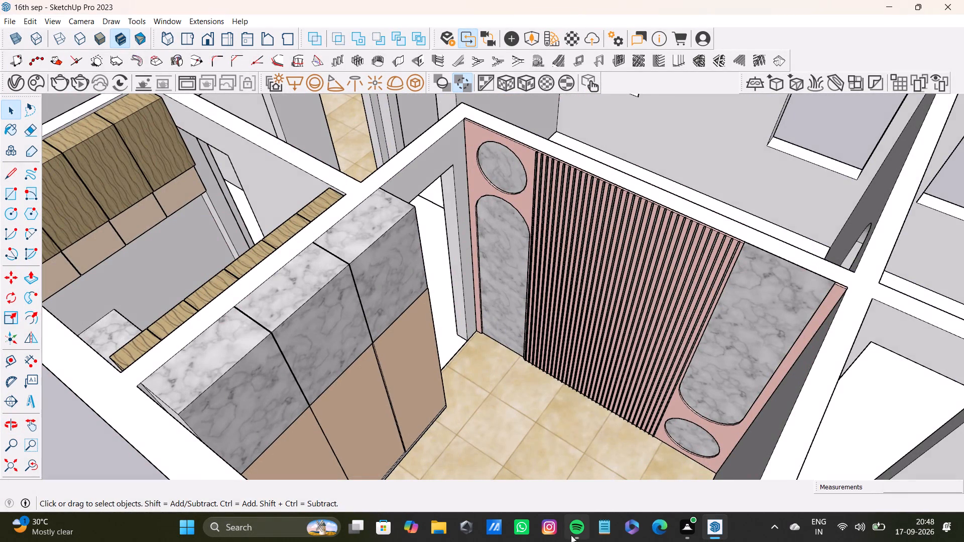
Capture a screenshot of the kitchen from above, framing the marble L-shaped counter, wooden cabinets and hexagon tile floor.
scroll(257, 388, "down", 6)
middle_click_drag(154, 212, 405, 307, "shift")
middle_click_drag(467, 326, 711, 382)
middle_click_drag(617, 385, 871, 387)
middle_click_drag(631, 286, 889, 320)
scroll(656, 238, "up", 3)
middle_click_drag(625, 202, 501, 310, "shift")
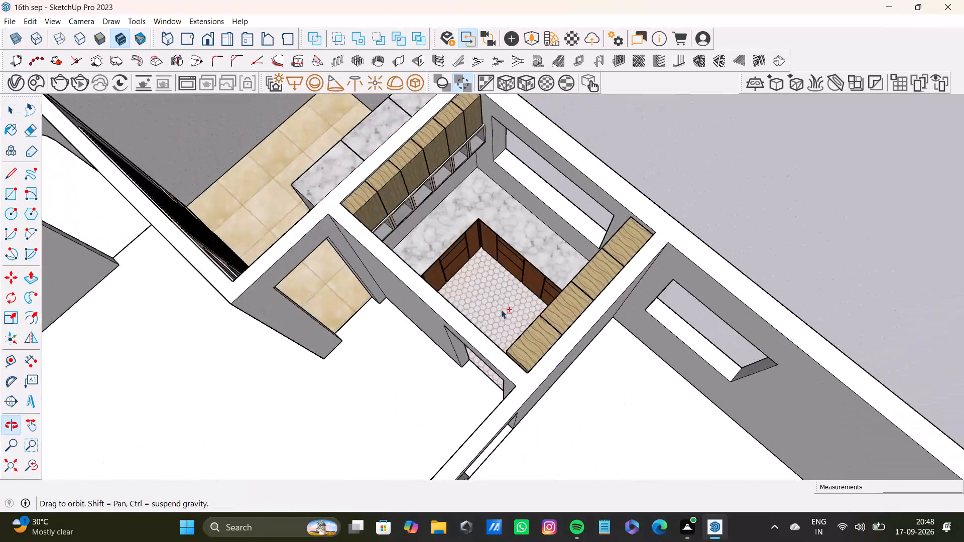
middle_click_drag(501, 310, 569, 310, "shift")
middle_click_drag(463, 324, 246, 225)
scroll(497, 238, "up", 2)
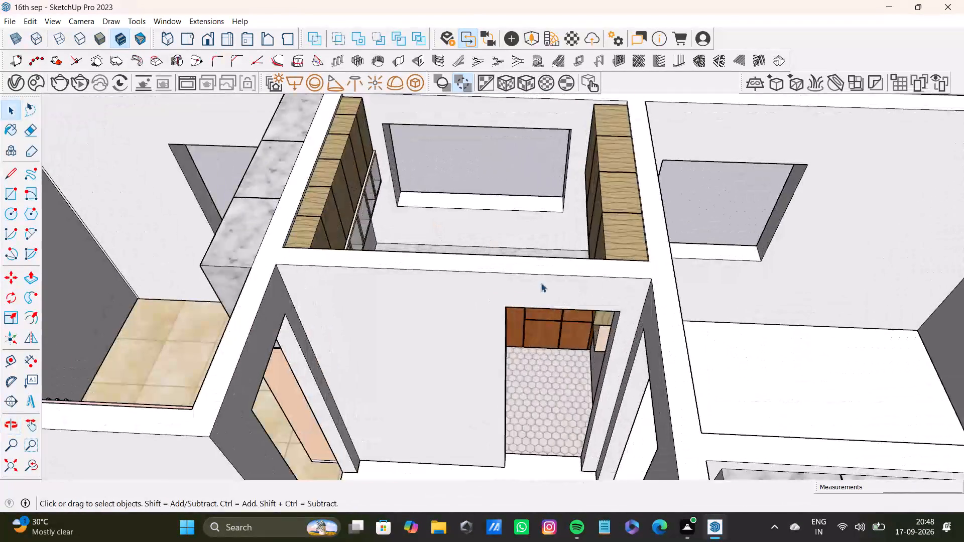
scroll(541, 283, "up", 1)
middle_click_drag(575, 291, 415, 365)
scroll(460, 230, "up", 2)
middle_click_drag(468, 227, 461, 337, "shift")
middle_click_drag(463, 337, 523, 353)
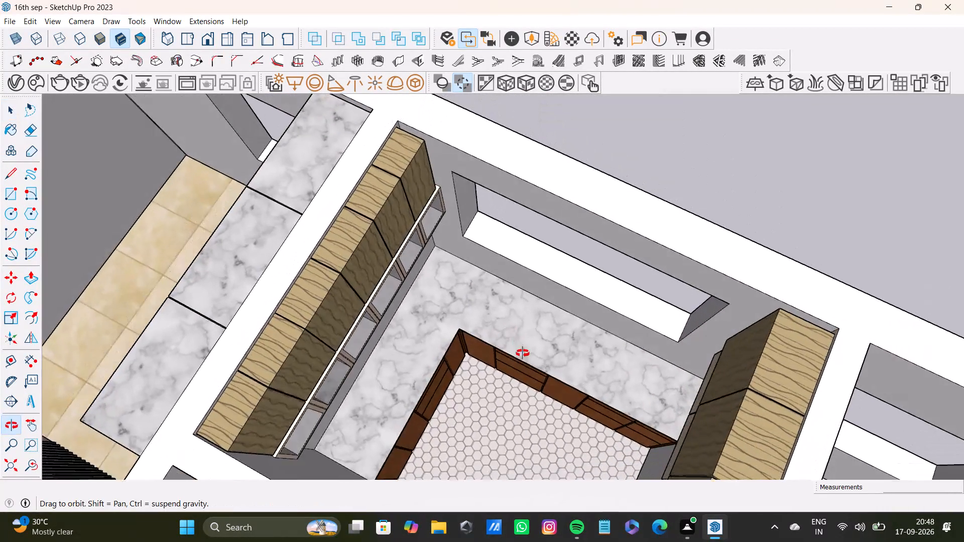
middle_click_drag(523, 353, 517, 261)
middle_click_drag(528, 261, 523, 277)
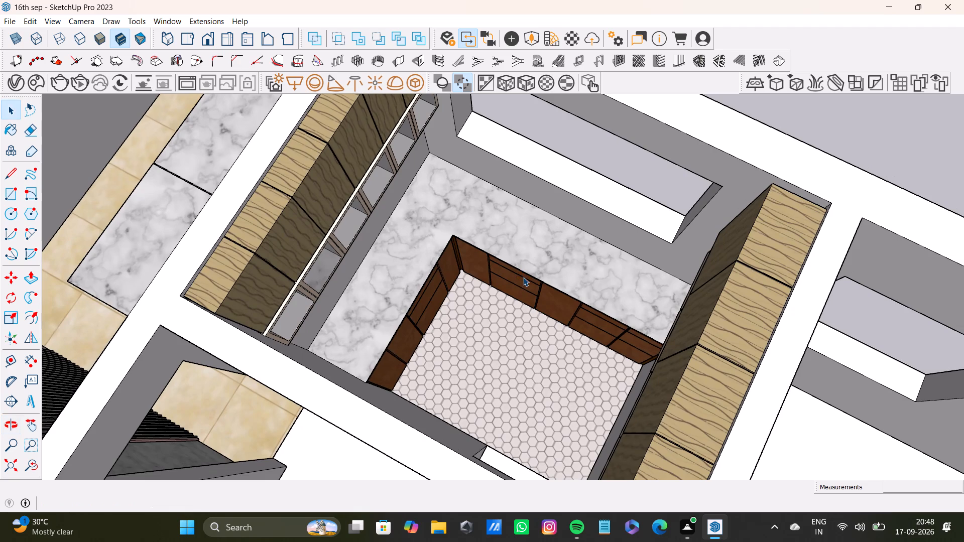
key("super+Print")
Examine the kitchen's cabinets, counter and floor from the opposite side and through its doorway.
scroll(630, 200, "down", 6)
middle_click_drag(556, 239, 825, 234)
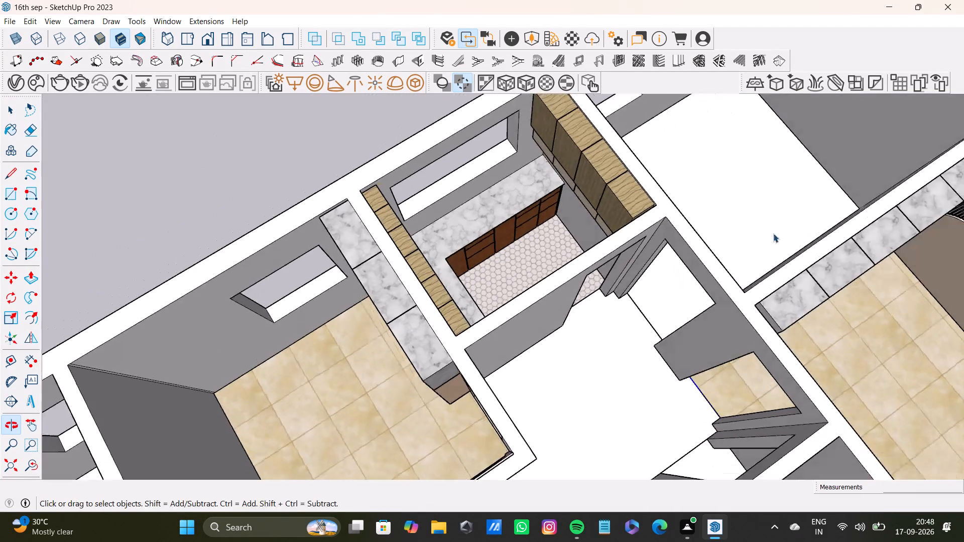
scroll(601, 215, "up", 7)
middle_click_drag(544, 231, 856, 277)
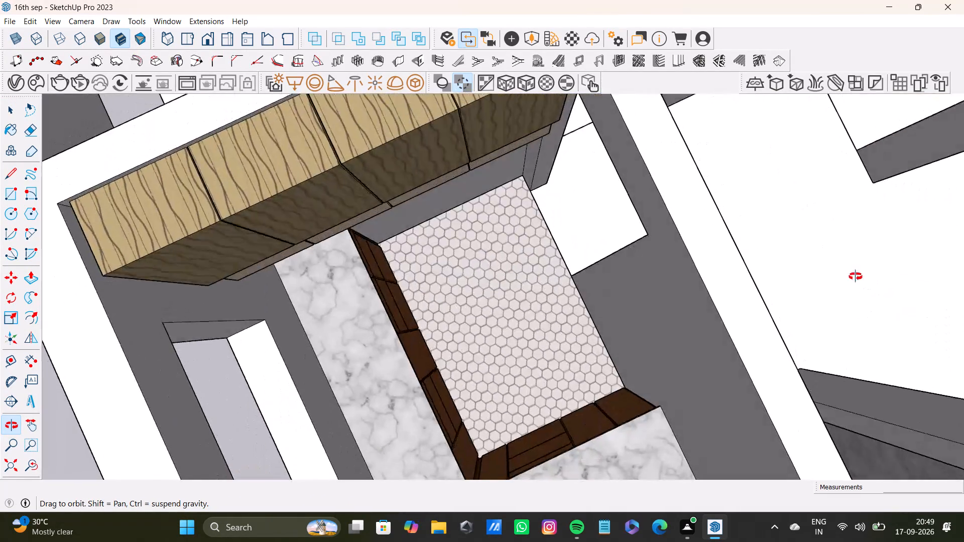
middle_click_drag(856, 277, 280, 217)
scroll(439, 258, "down", 7)
middle_click_drag(462, 224, 452, 132)
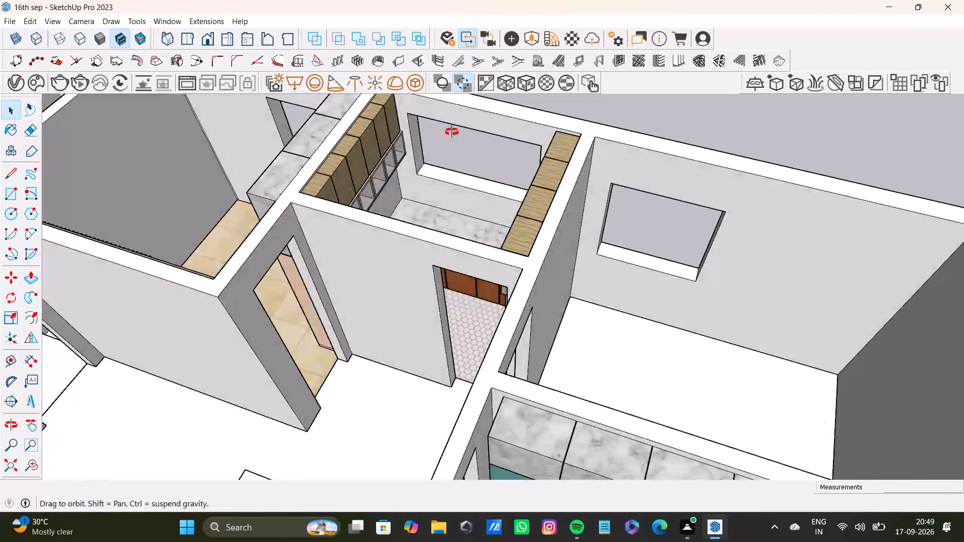
middle_click_drag(452, 132, 489, 74)
scroll(485, 274, "up", 11)
middle_click_drag(537, 313, 498, 260)
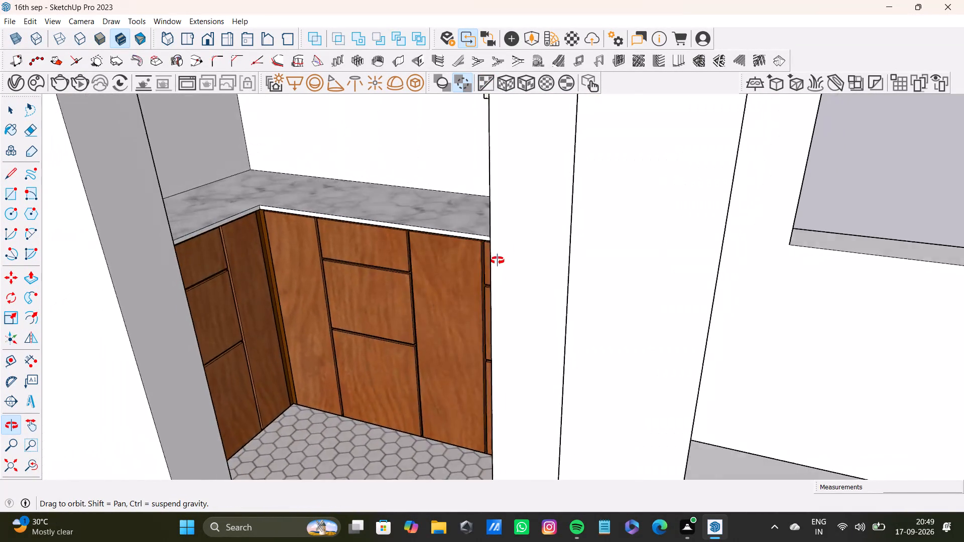
middle_click_drag(498, 260, 636, 296)
scroll(633, 298, "down", 8)
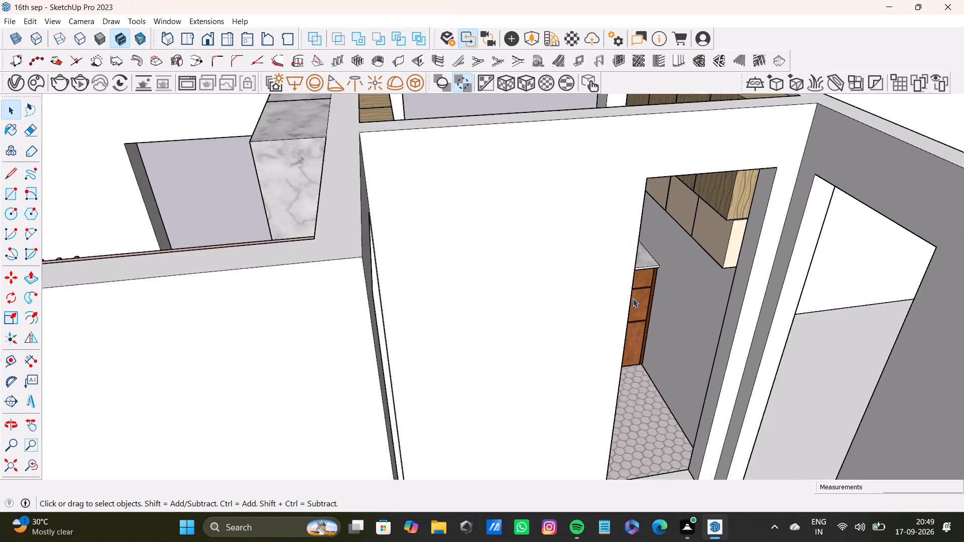
Capture a front-view screenshot of the teal wardrobe with its marble upper cabinets and arched double doors.
scroll(633, 298, "down", 9)
middle_click_drag(660, 284, 465, 294, "shift")
scroll(648, 361, "up", 5)
scroll(710, 429, "down", 4)
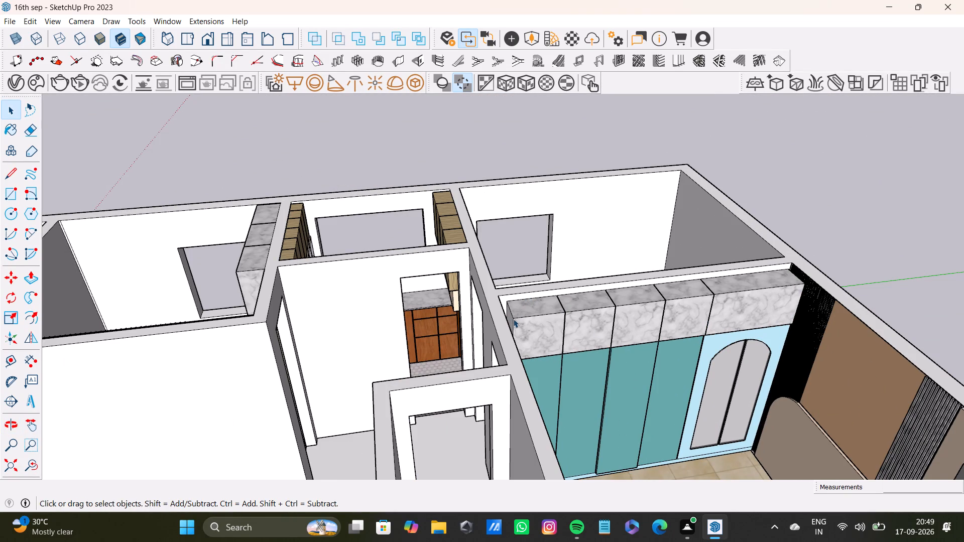
scroll(556, 291, "down", 3)
middle_click_drag(609, 327, 482, 315, "shift")
scroll(529, 358, "up", 6)
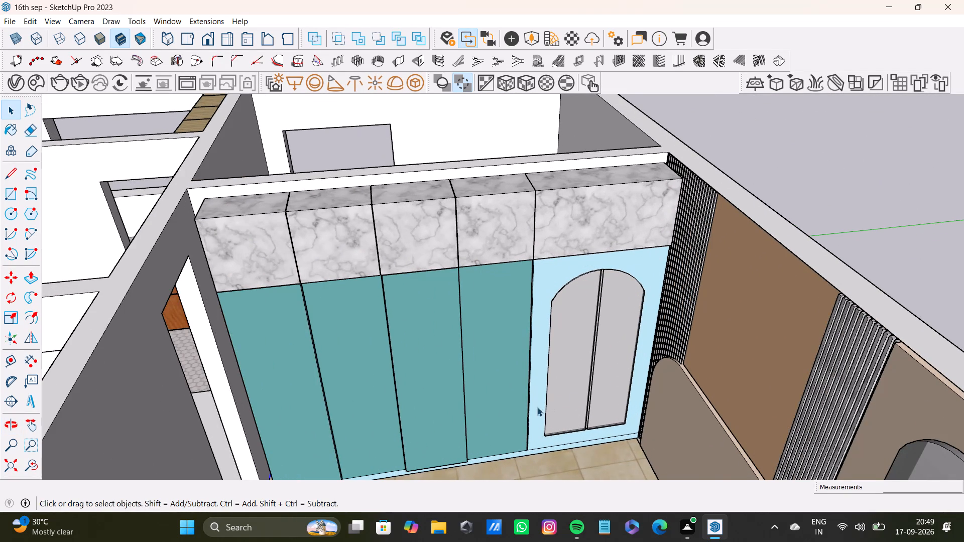
scroll(546, 397, "down", 3)
middle_click_drag(592, 389, 593, 361, "shift")
scroll(547, 353, "up", 3)
middle_click_drag(527, 351, 524, 314, "shift")
scroll(524, 314, "up", 1)
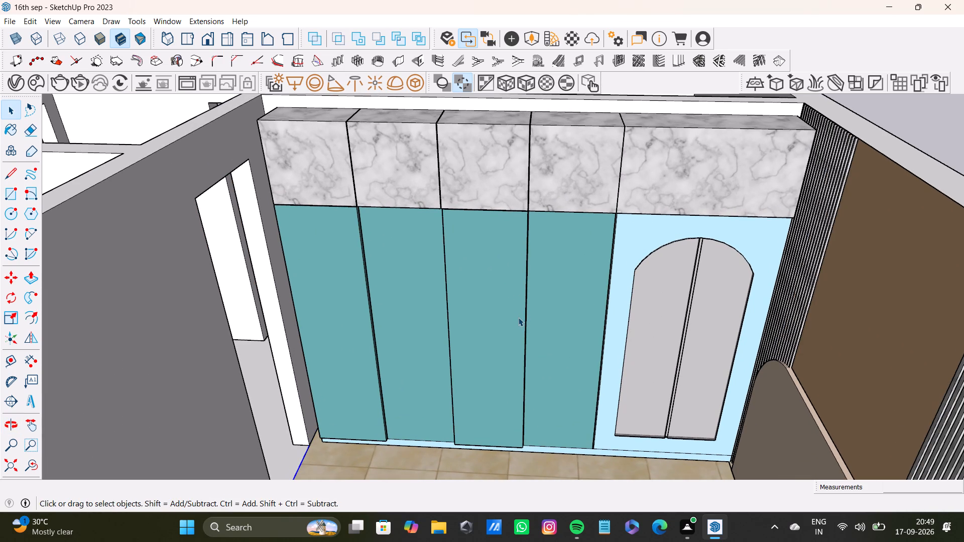
key("super+Print")
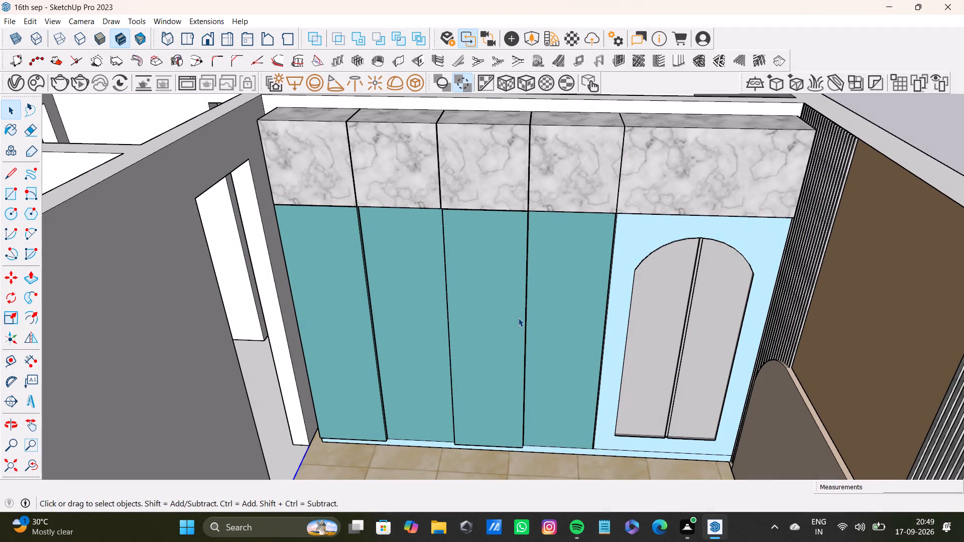
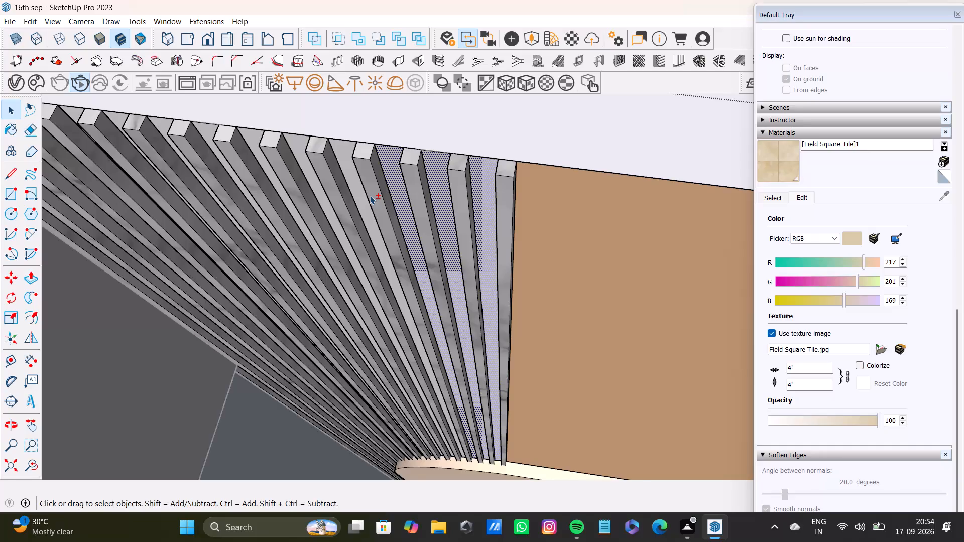
Paint the exposed wall faces between the slats beside the teal wardrobe with Color C02, sampled from the adjacent tan wall panel.
scroll(359, 201, "down", 3)
middle_click_drag(363, 201, 393, 191)
scroll(346, 143, "up", 6)
left_click(346, 155)
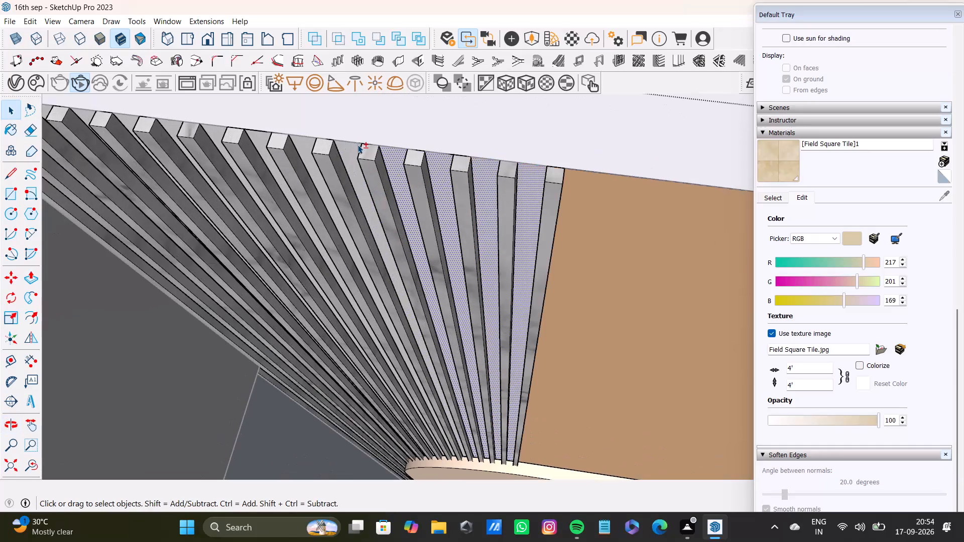
left_click(288, 150)
scroll(201, 171, "down", 3)
middle_click_drag(205, 170, 288, 166)
scroll(289, 158, "up", 3)
left_click(311, 148)
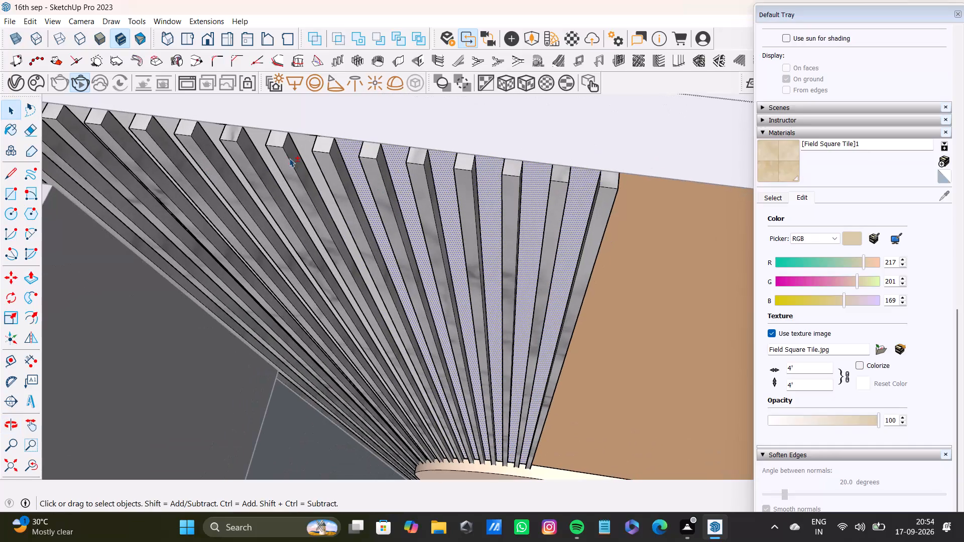
left_click(247, 129)
middle_click_drag(247, 130, 340, 156)
left_click(274, 145)
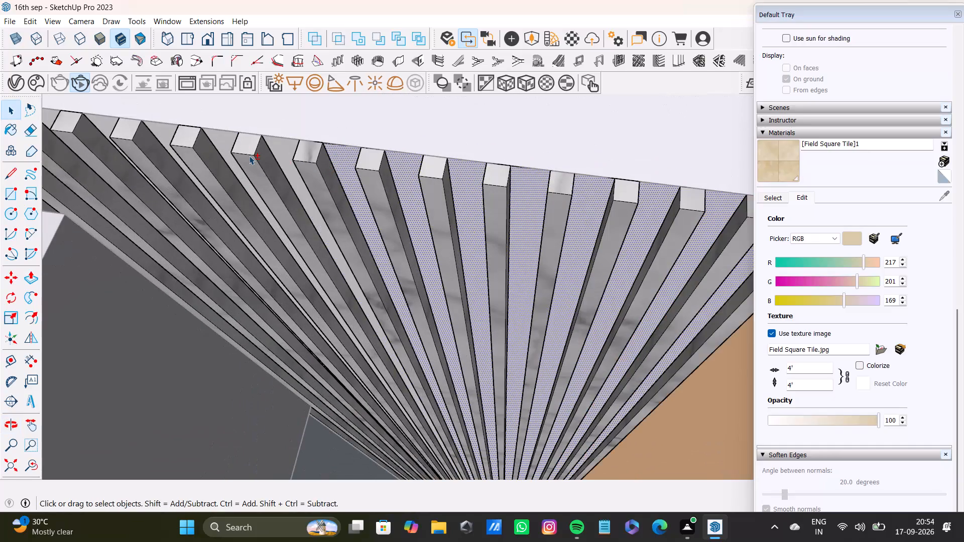
left_click(227, 143)
left_click(161, 127)
middle_click_drag(176, 137, 339, 153)
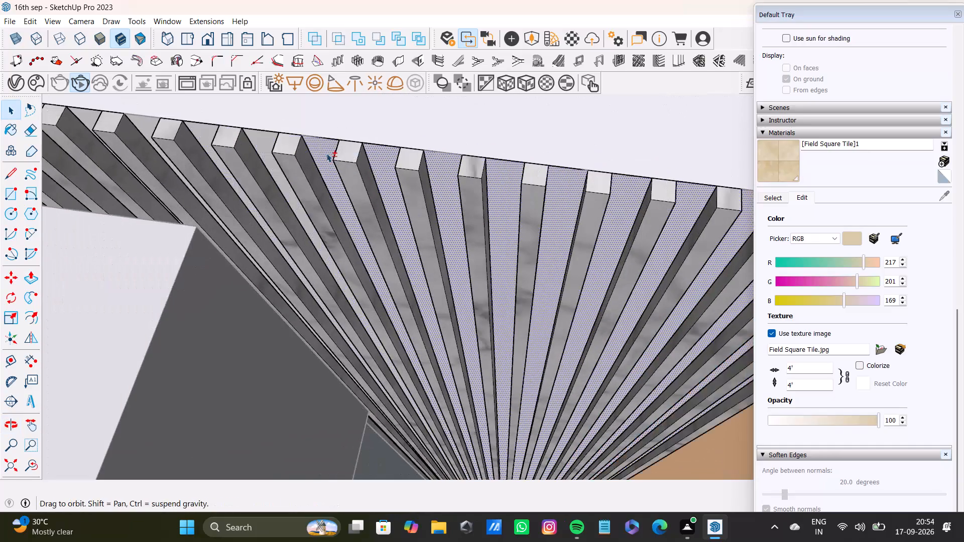
left_click(266, 140)
left_click(204, 134)
middle_click_drag(219, 141, 403, 164)
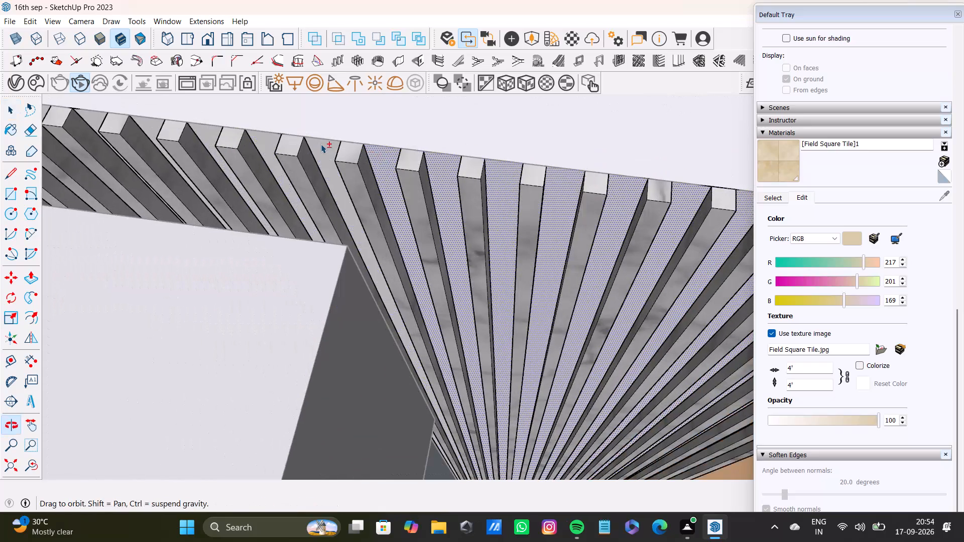
left_click(321, 144)
left_click(268, 142)
middle_click_drag(266, 138, 415, 161)
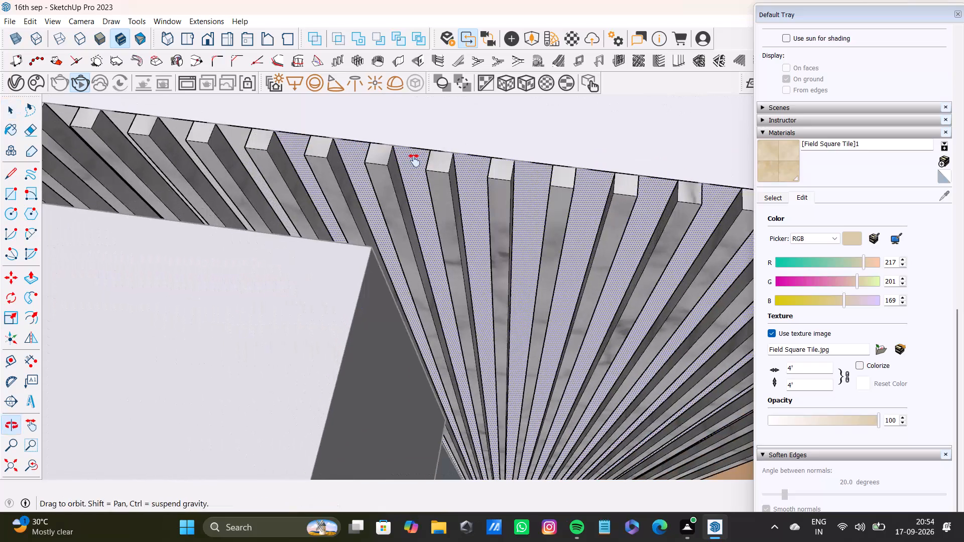
left_click(363, 156)
left_click(298, 153)
left_click(240, 146)
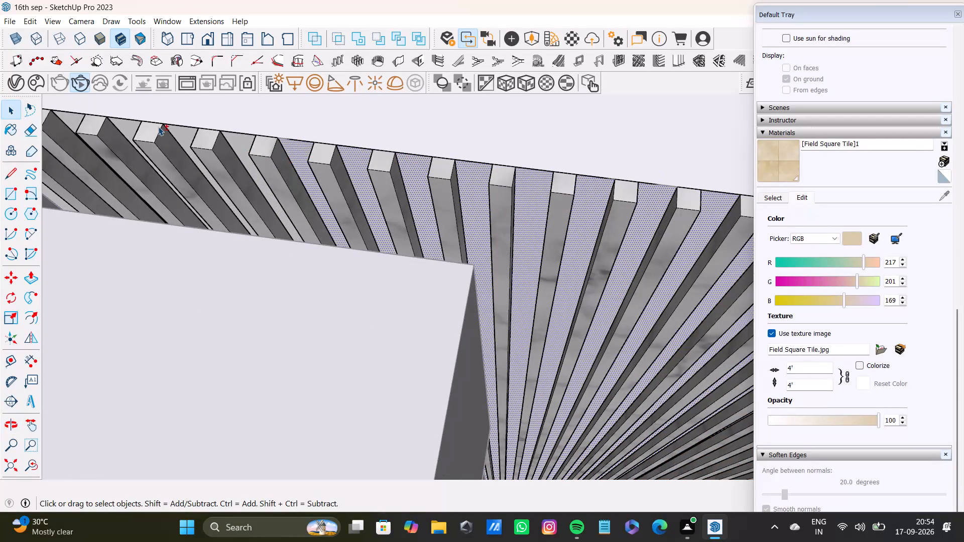
left_click(179, 132)
left_click(130, 127)
middle_click_drag(173, 136, 365, 150)
left_click(265, 141)
left_click(208, 134)
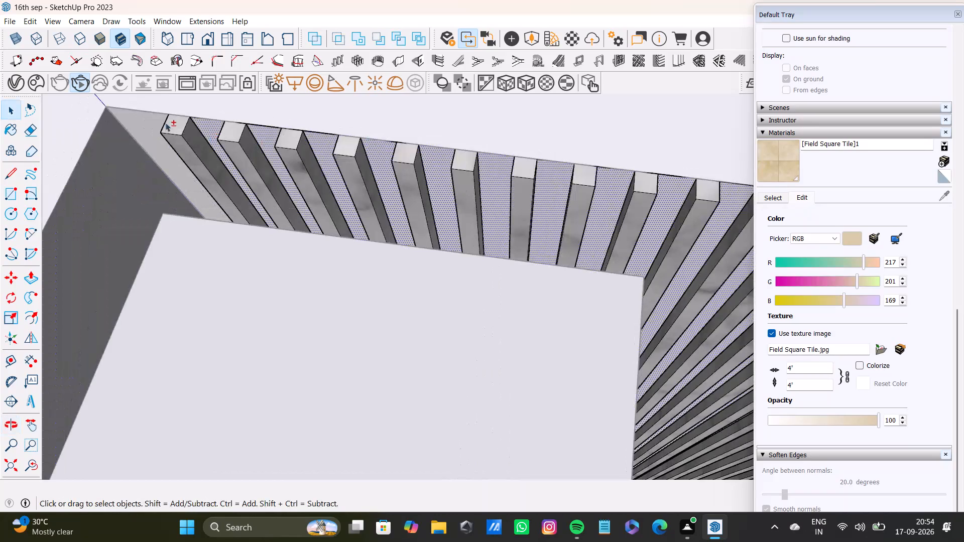
left_click(147, 121)
scroll(557, 182, "down", 4)
middle_click_drag(791, 180, 718, 195)
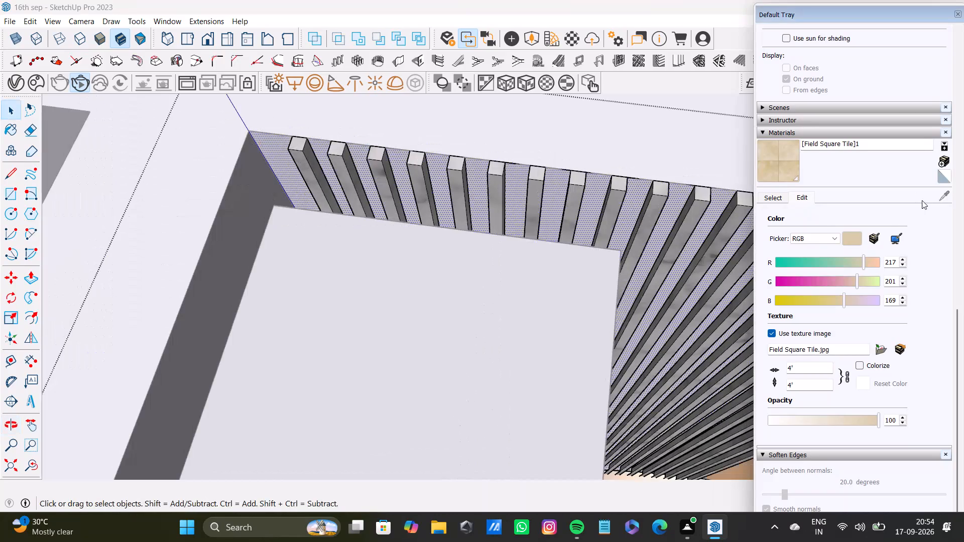
left_click(941, 198)
left_click(782, 198)
left_click(869, 212)
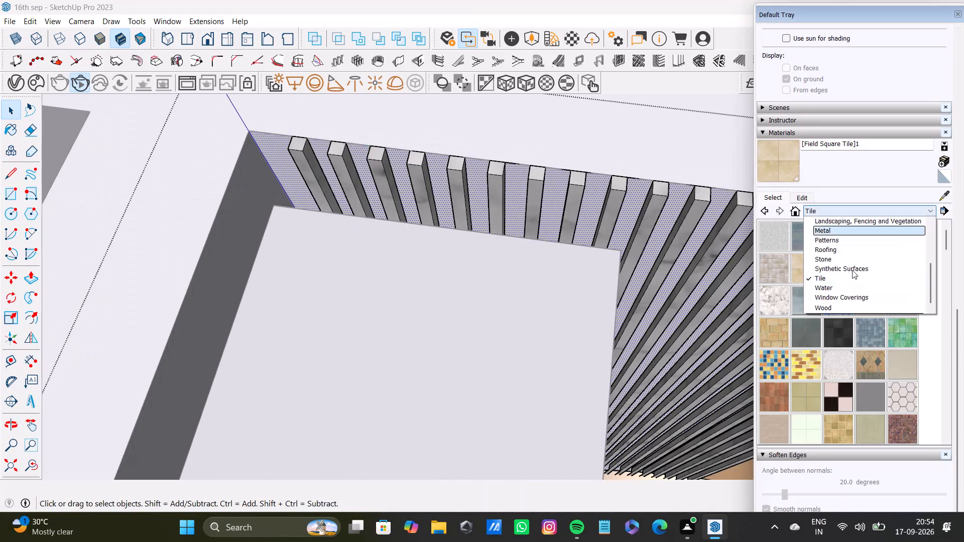
scroll(852, 270, "up", 2)
left_click(849, 263)
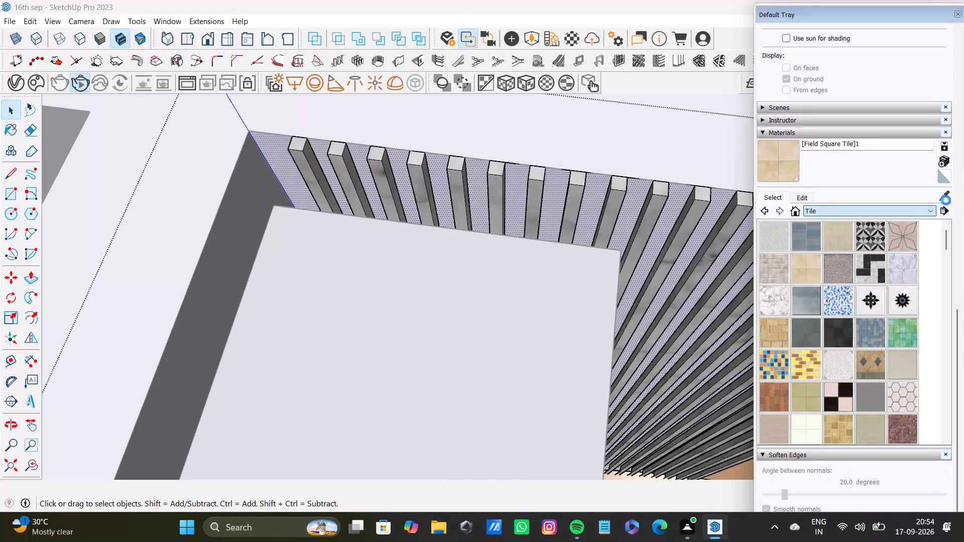
left_click(944, 197)
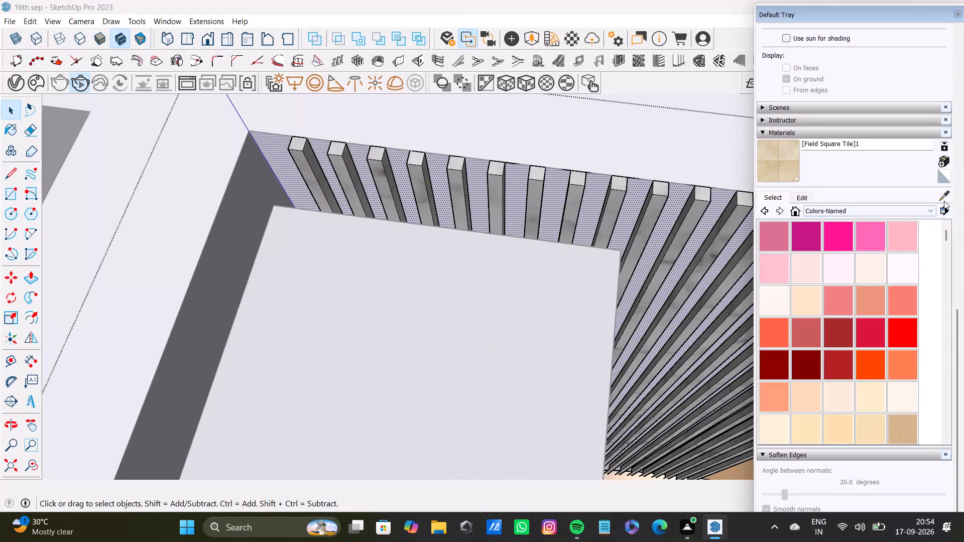
left_click_drag(869, 22, 191, 111)
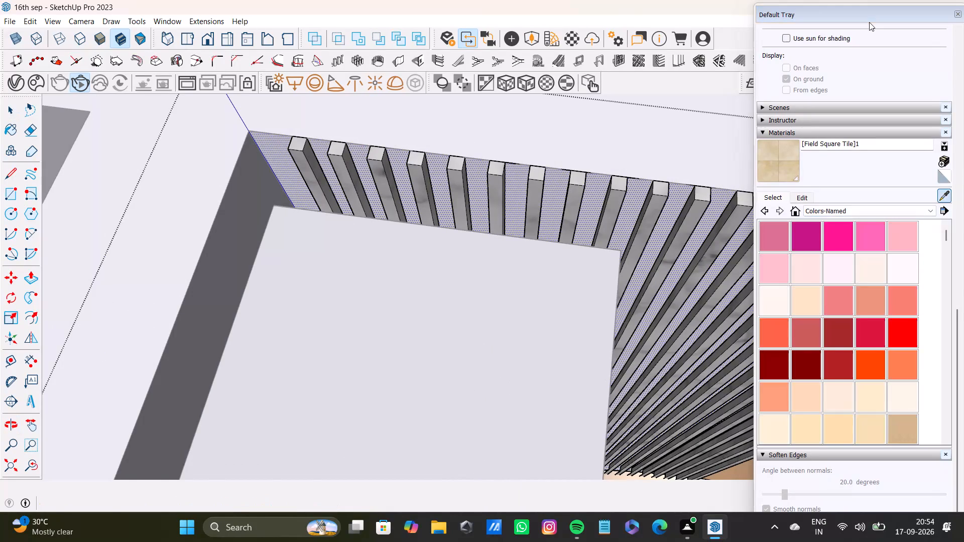
left_click(900, 439)
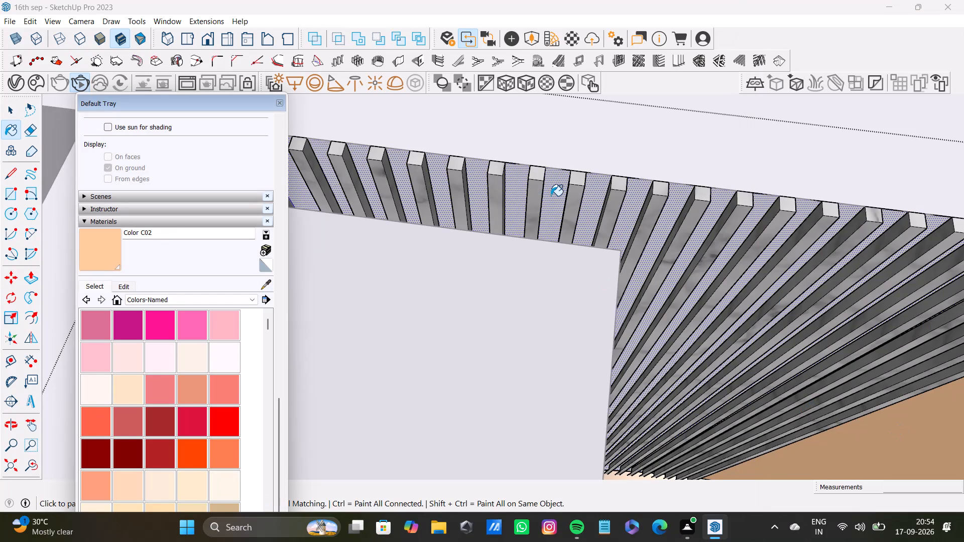
left_click(553, 188)
scroll(570, 224, "down", 18)
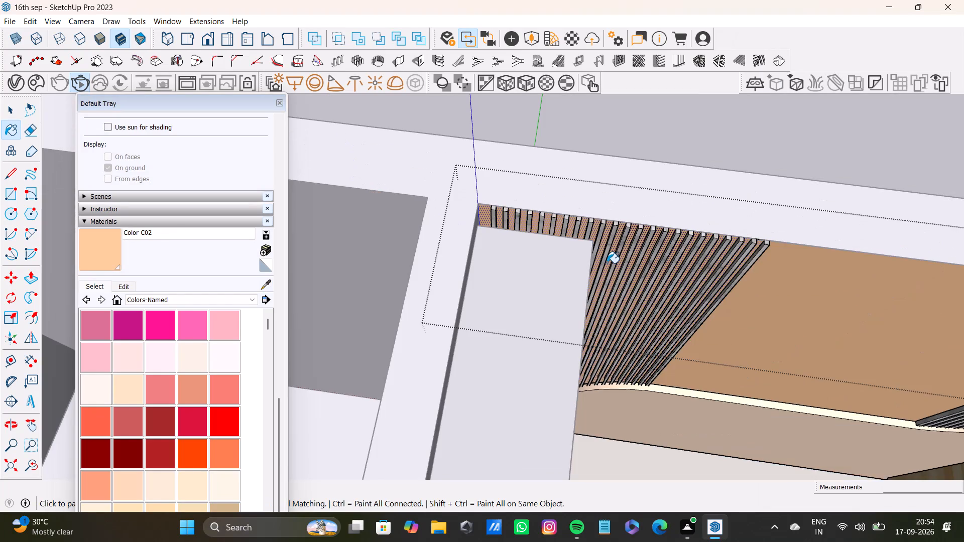
key("space")
Paint the wall faces between the slats near the oval mirror with Color C02.
scroll(630, 274, "down", 4)
middle_click_drag(709, 280, 275, 246, "shift")
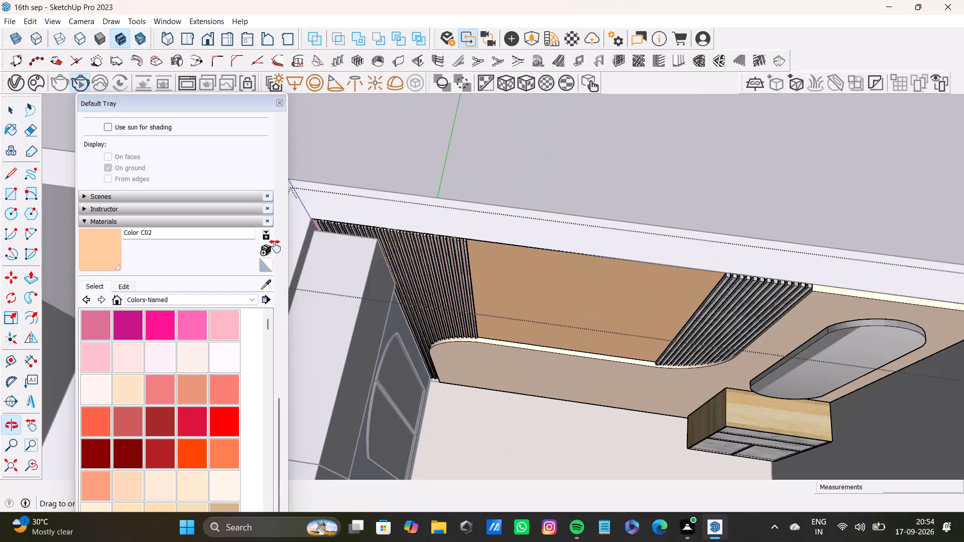
middle_click_drag(275, 246, 291, 237, "shift")
scroll(644, 283, "up", 15)
middle_click_drag(485, 265, 703, 316, "shift")
scroll(551, 278, "up", 4)
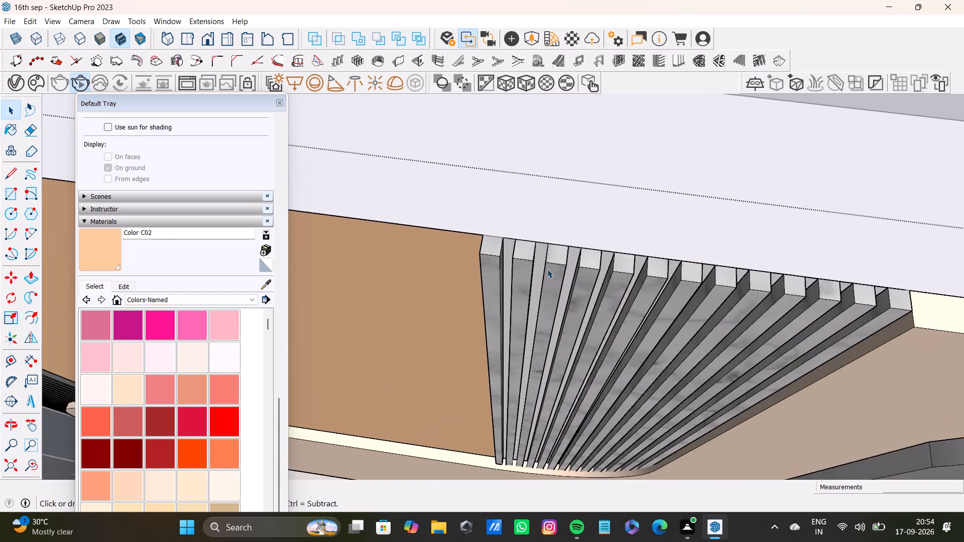
scroll(547, 269, "up", 9)
key("space")
double_click(465, 183, "shift")
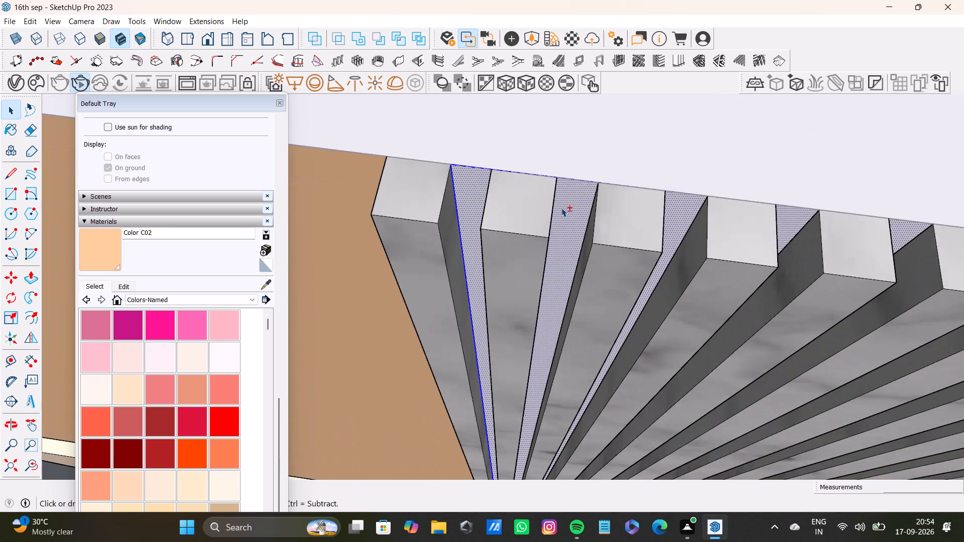
left_click(104, 250, "shift")
left_click(475, 176, "shift")
scroll(606, 250, "down", 20, "shift")
scroll(606, 250, "down", 3, "shift")
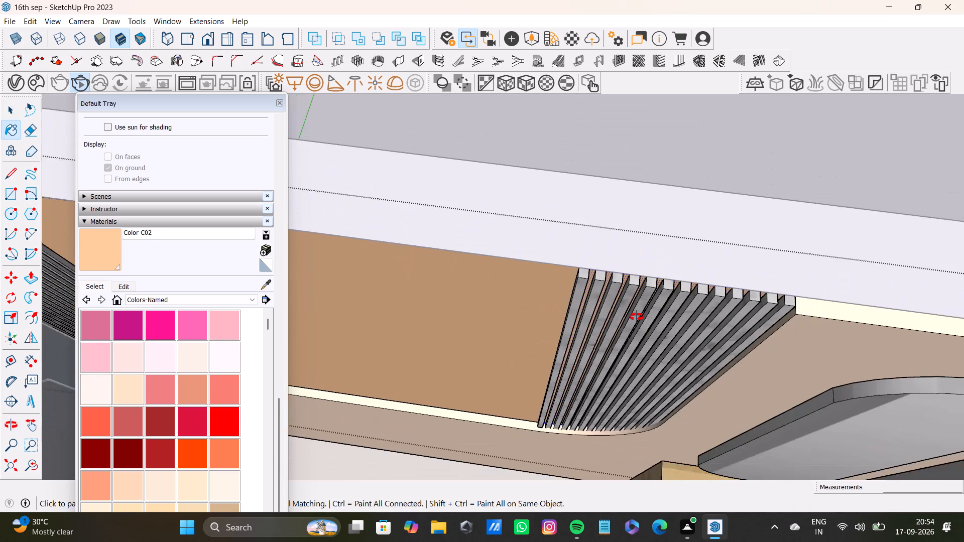
middle_click_drag(636, 319, 636, 295)
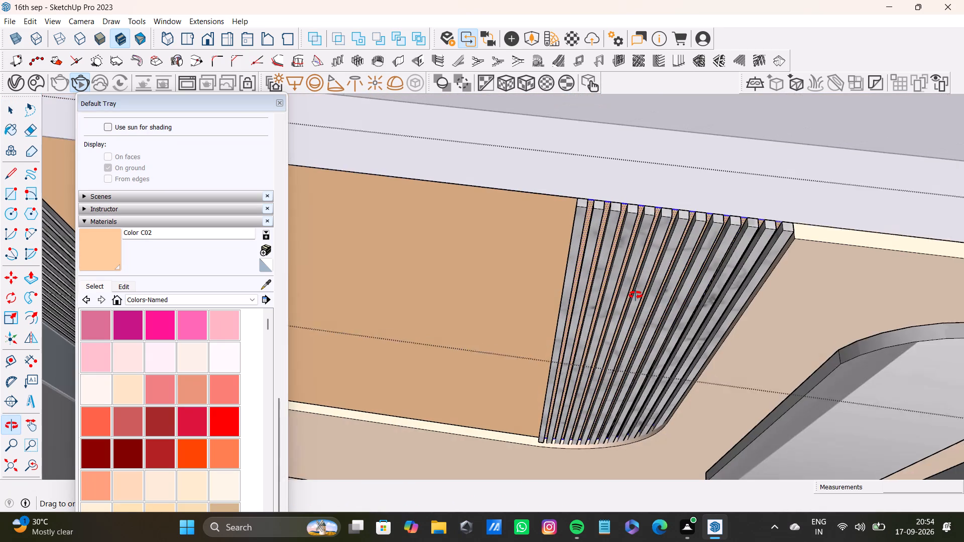
middle_click_drag(636, 295, 636, 300)
key("space")
key("space")
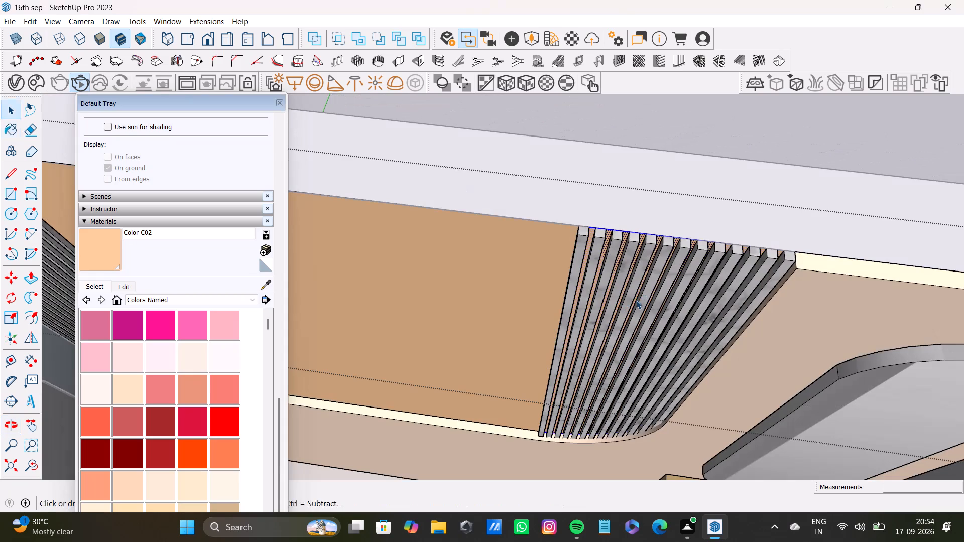
left_click(639, 113)
scroll(667, 199, "down", 8)
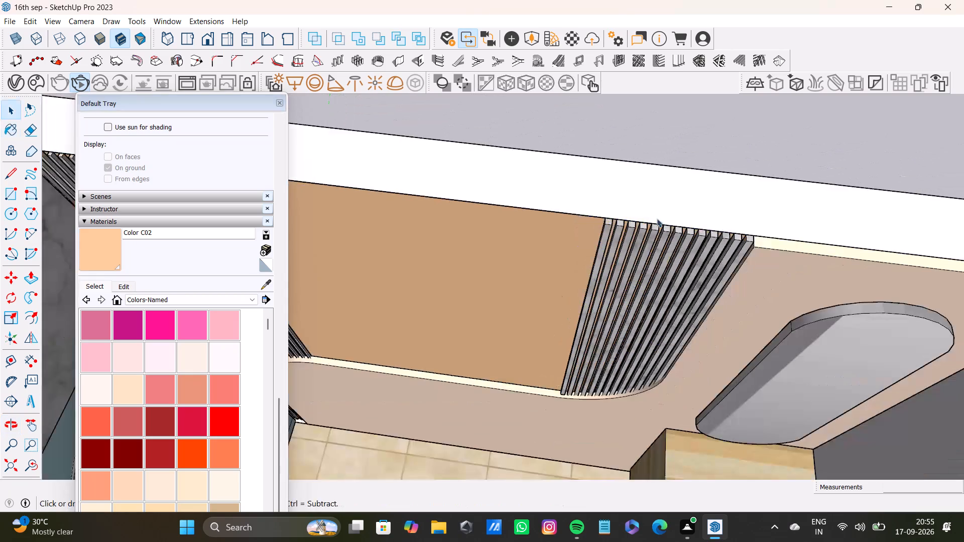
scroll(657, 218, "down", 6)
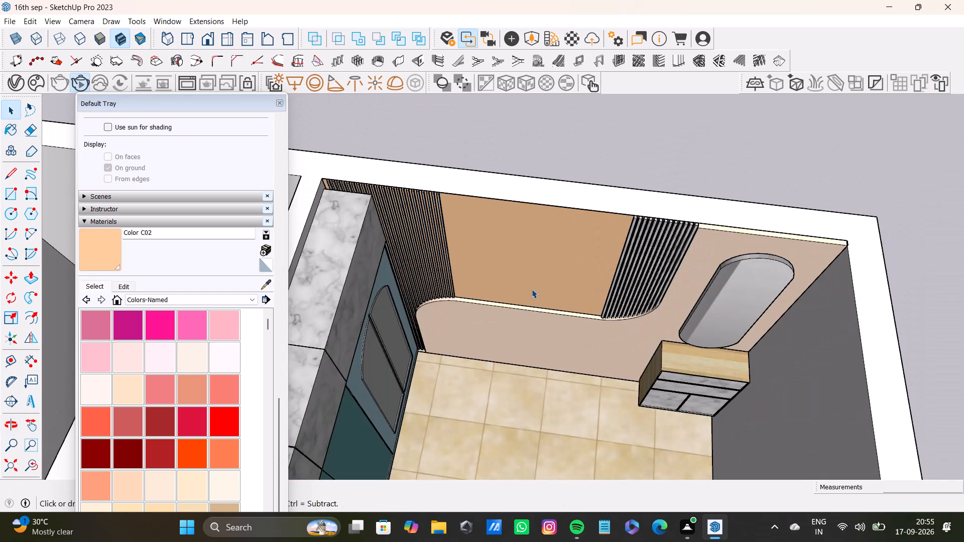
left_click(618, 133)
Move the Default Tray off the wardrobe side of the room and close it.
left_click_drag(179, 104, 692, 60)
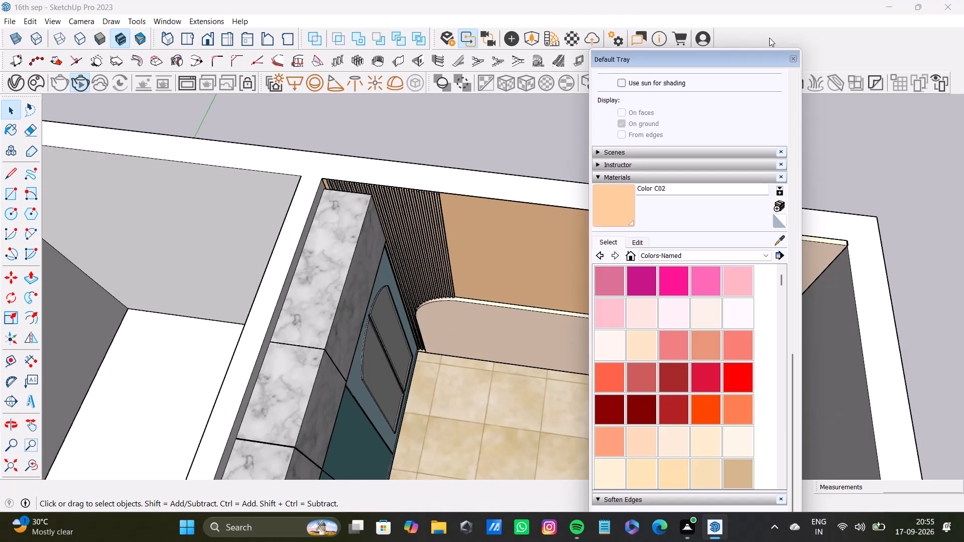
left_click(794, 62)
Examine the curved ledge and the gaps at the foot of the slats beside the teal wardrobe.
scroll(459, 350, "up", 11)
scroll(399, 268, "up", 4)
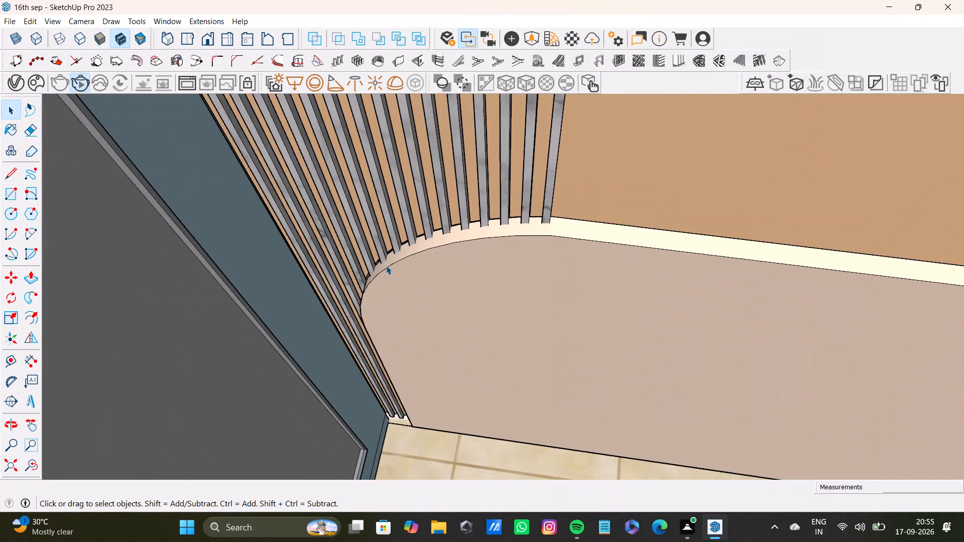
scroll(386, 265, "up", 20)
scroll(386, 265, "up", 2)
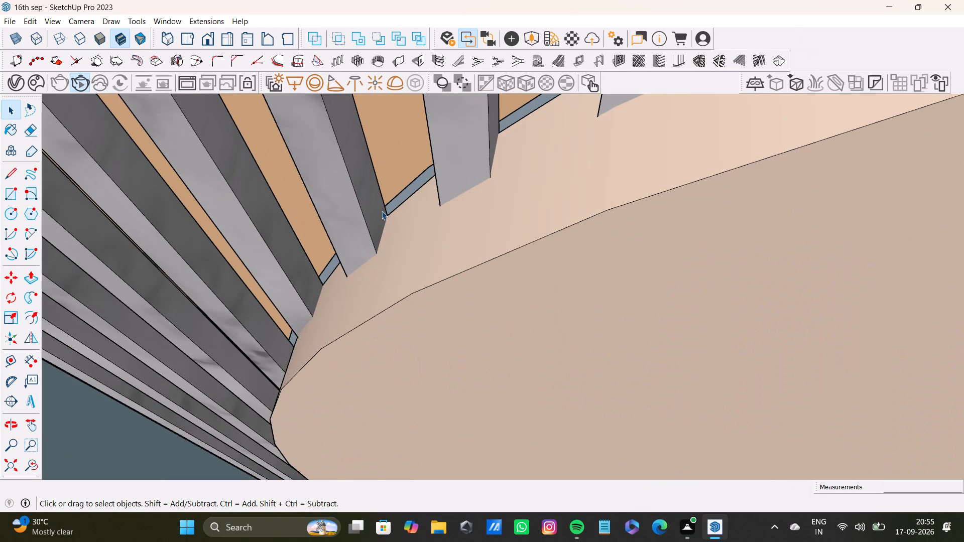
left_click(398, 196)
scroll(405, 197, "down", 9)
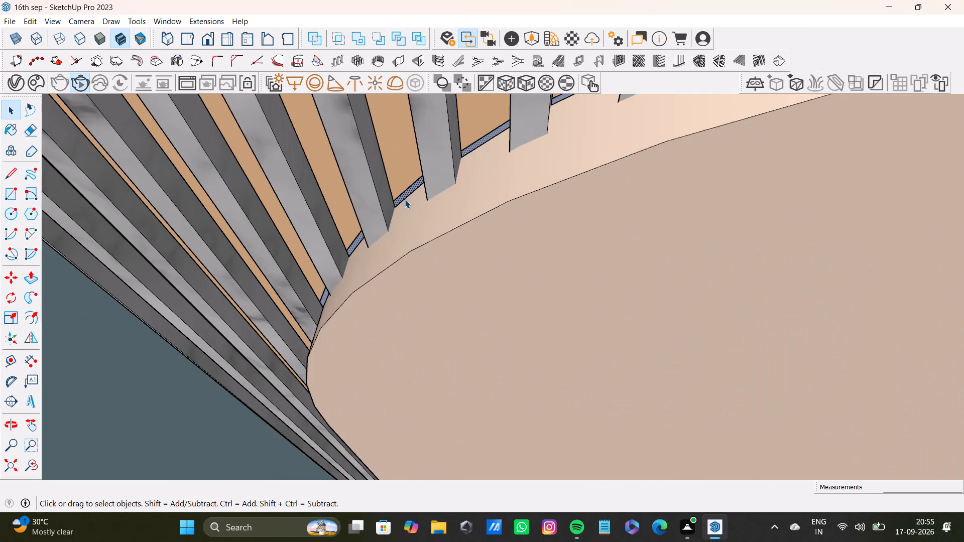
scroll(405, 199, "down", 16)
scroll(623, 175, "down", 13)
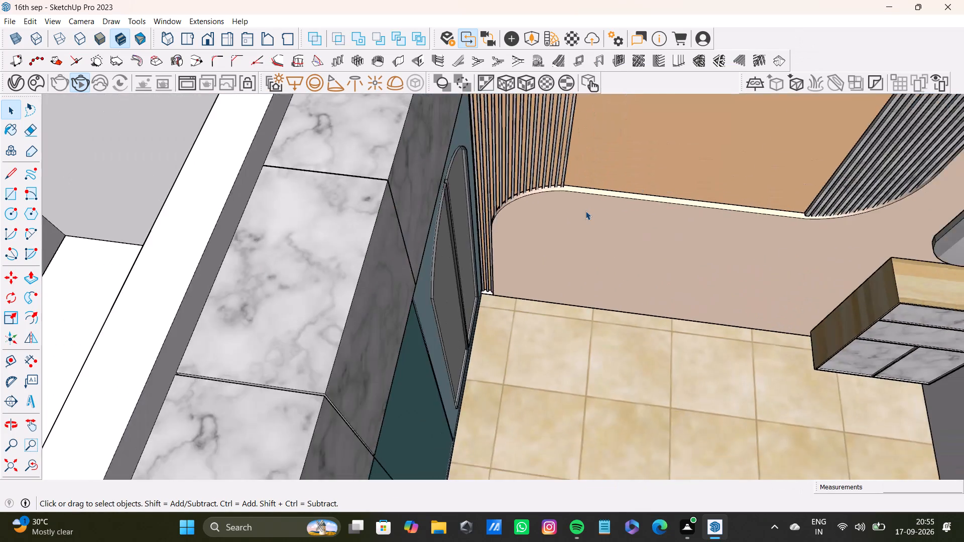
scroll(585, 211, "down", 11)
Run a V-Ray interactive render of the teal-wardrobe bedroom from an overhead angle showing the wardrobe, slatted wall and oval mirror.
middle_click_drag(628, 207, 505, 294)
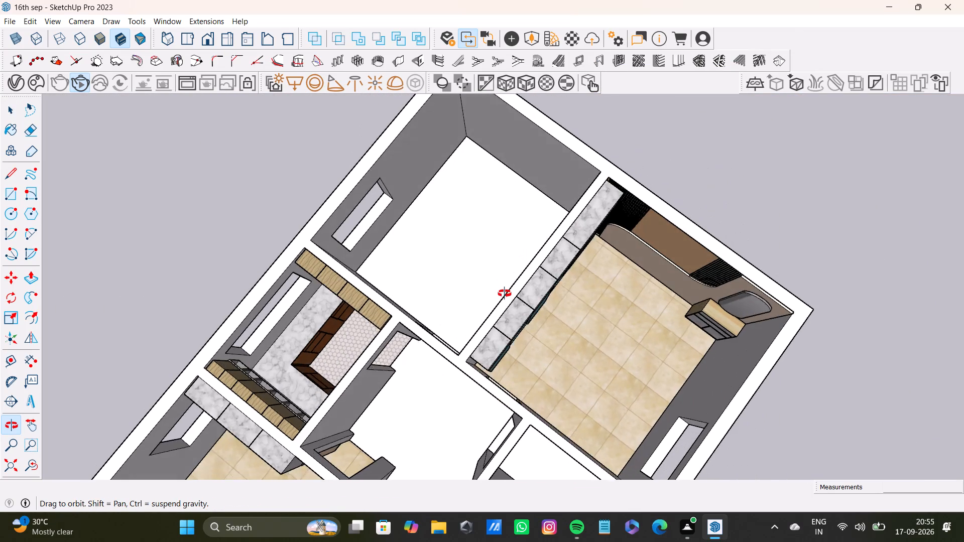
middle_click_drag(505, 294, 363, 315)
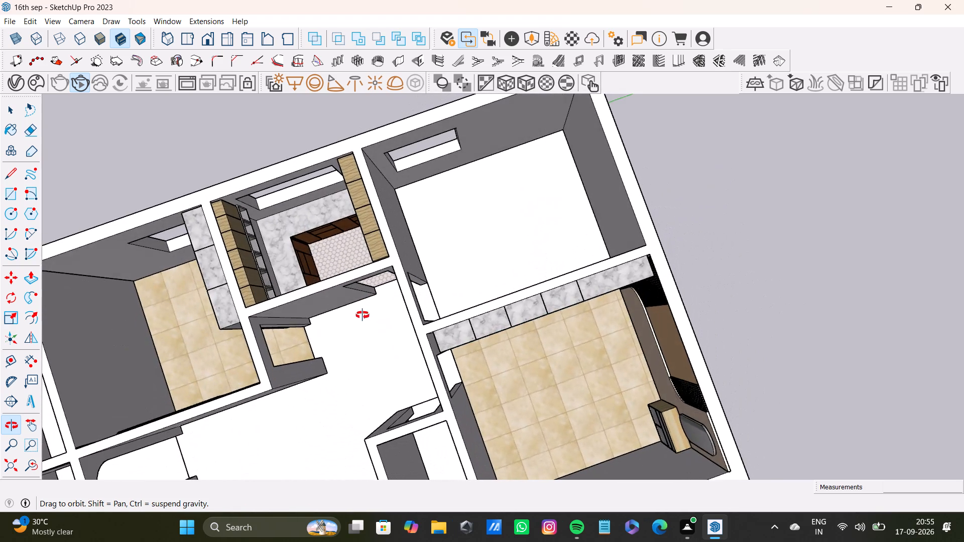
middle_click_drag(363, 315, 360, 317)
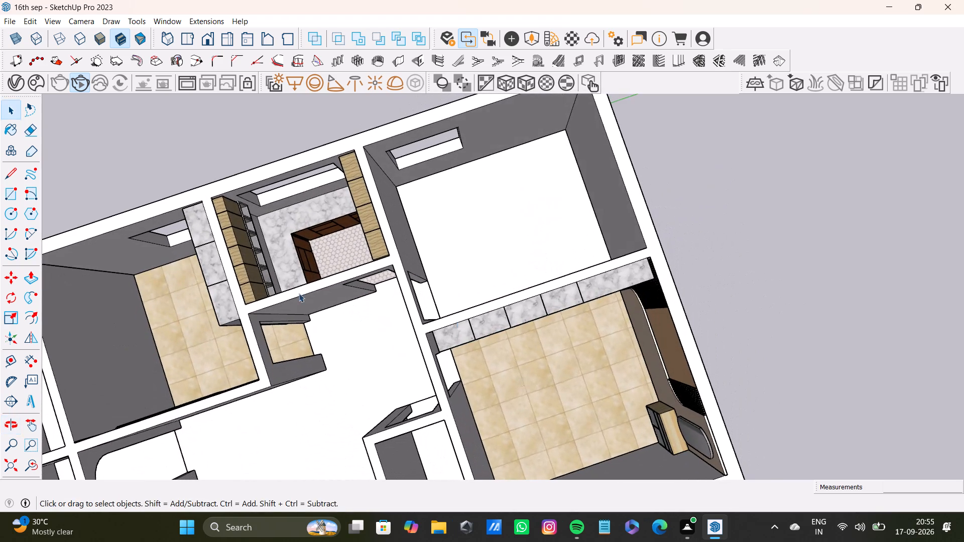
scroll(245, 202, "up", 7)
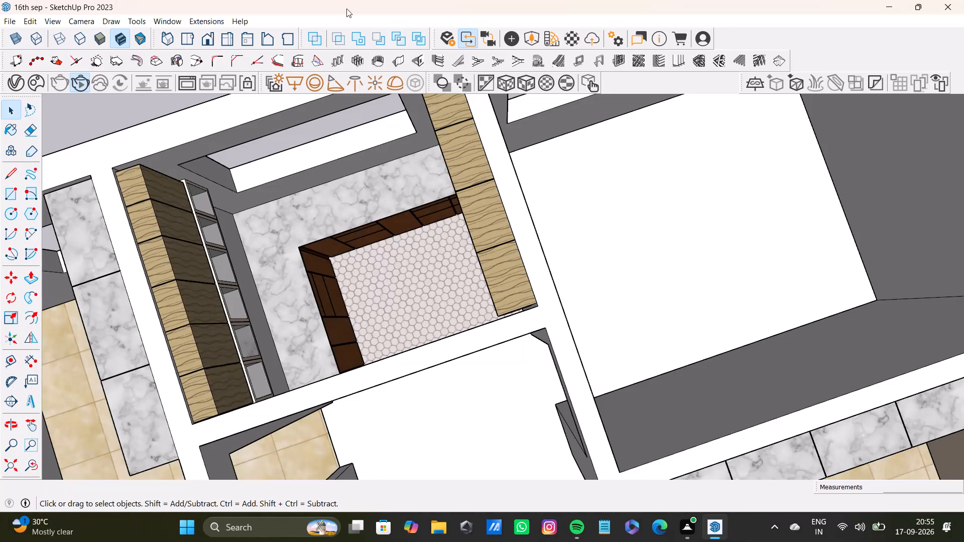
scroll(586, 215, "down", 14)
middle_click_drag(659, 383, 790, 282)
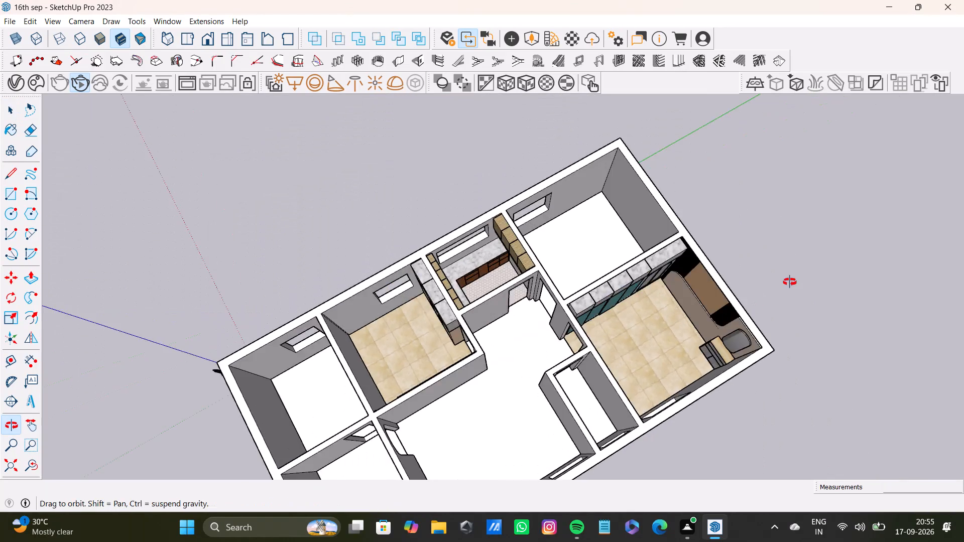
middle_click_drag(790, 282, 792, 276)
scroll(726, 284, "up", 12)
middle_click_drag(679, 288, 655, 283)
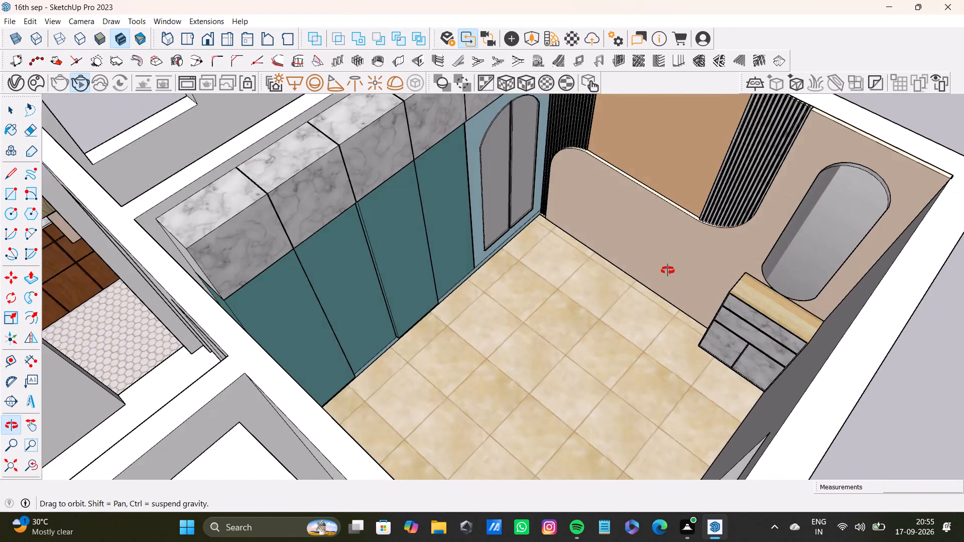
scroll(648, 289, "down", 4)
middle_click_drag(663, 290, 705, 277)
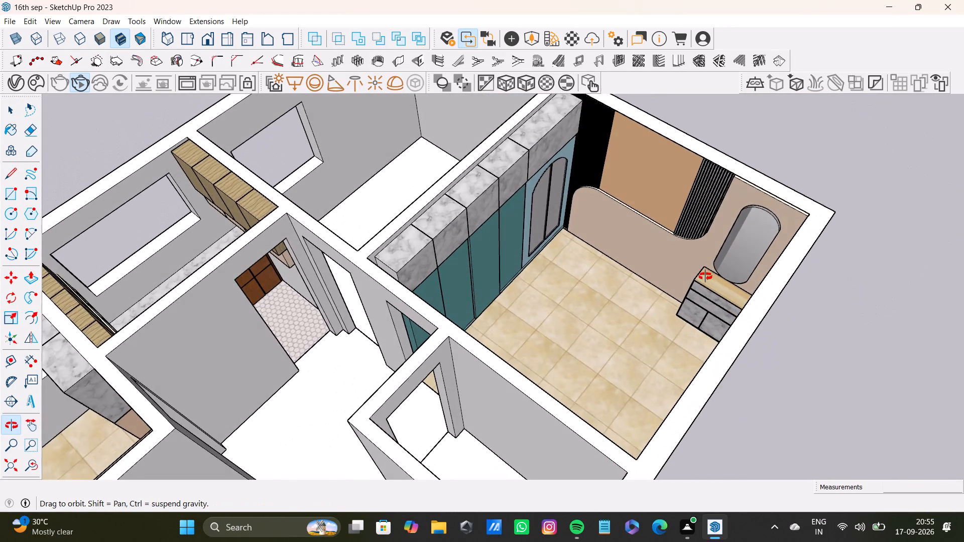
middle_click_drag(705, 277, 704, 266)
left_click(79, 89)
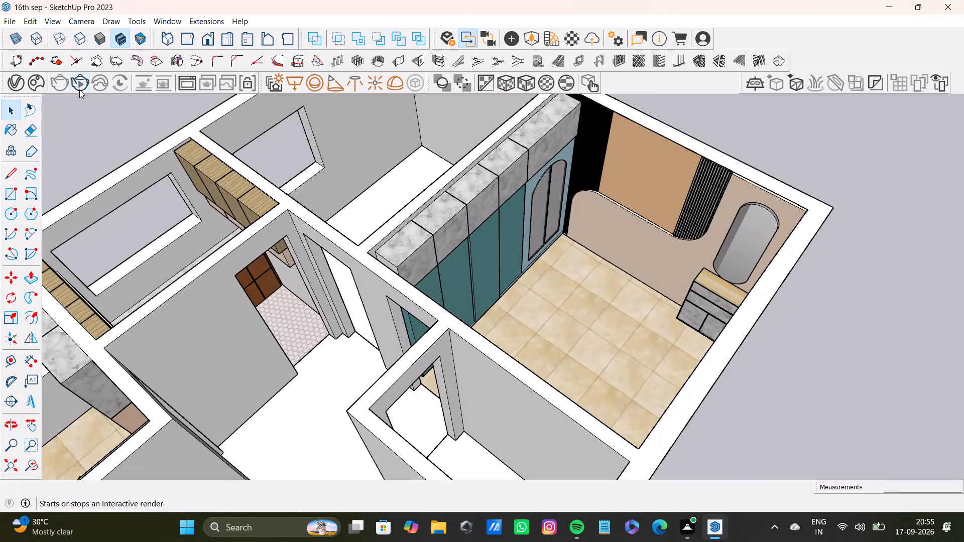
left_click(79, 83)
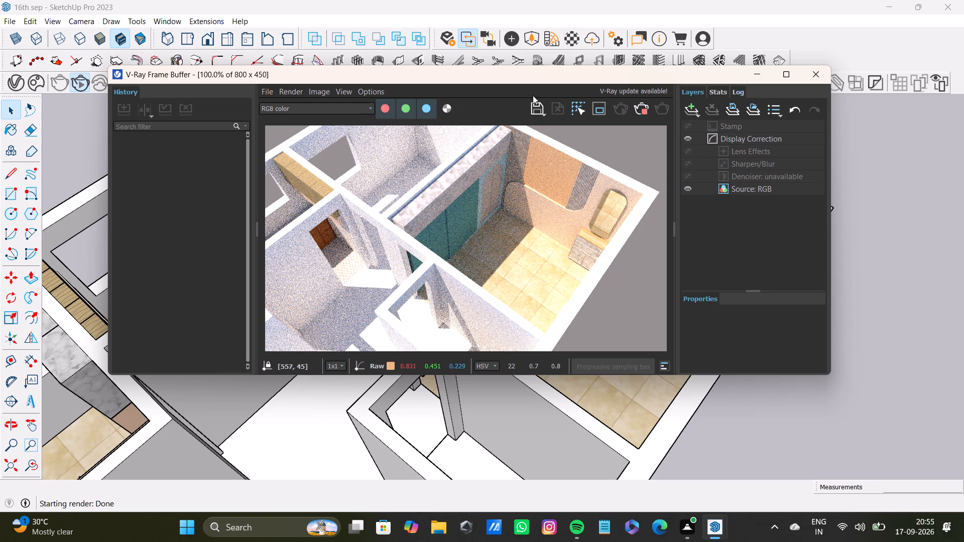
Save the rendered teal-wardrobe bedroom as a PNG named VRAYY in the Pictures > Screenshots folder and close the frame buffer.
left_click(536, 113)
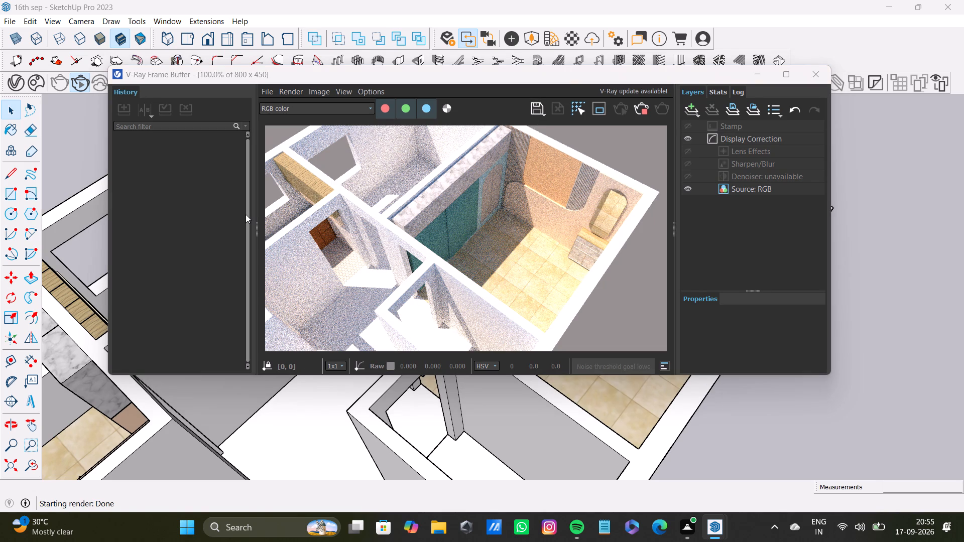
left_click(167, 173)
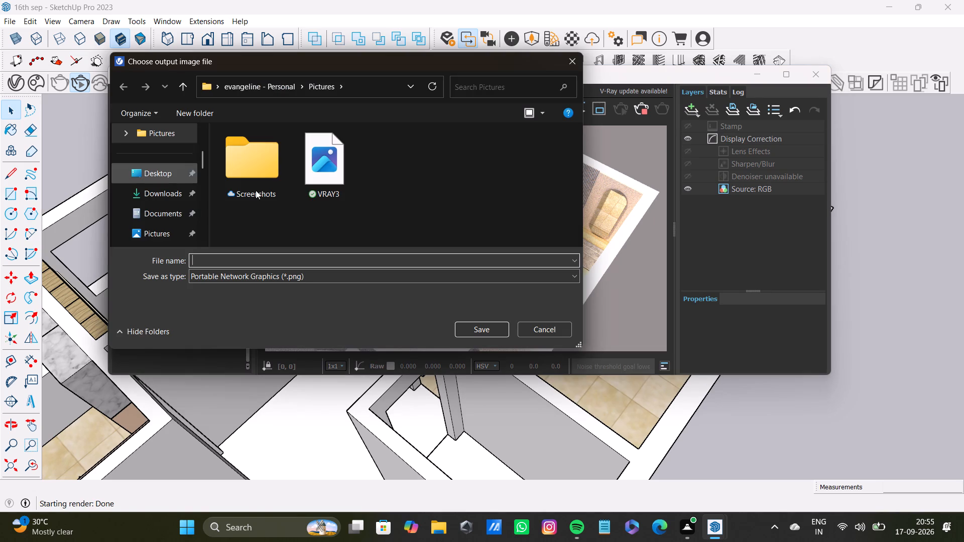
left_click(139, 229)
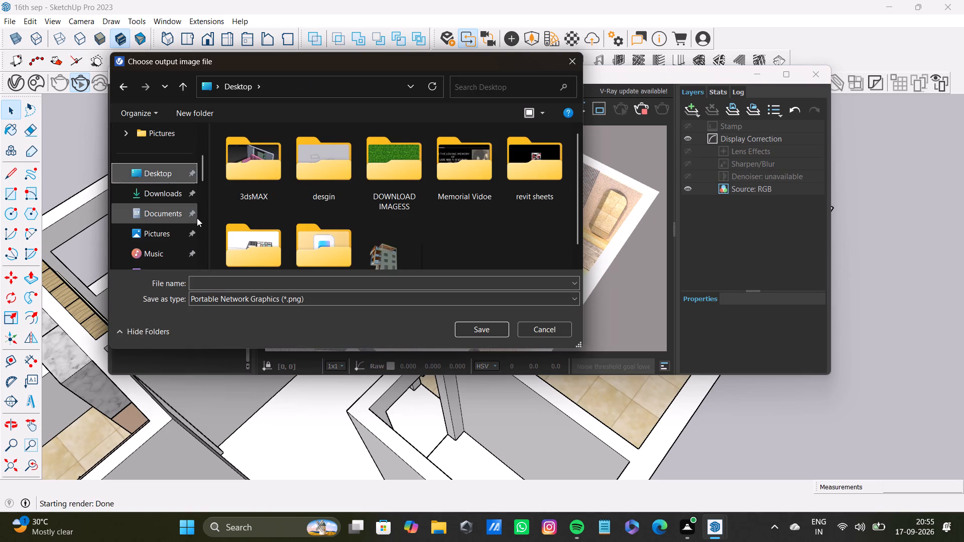
left_click(399, 174)
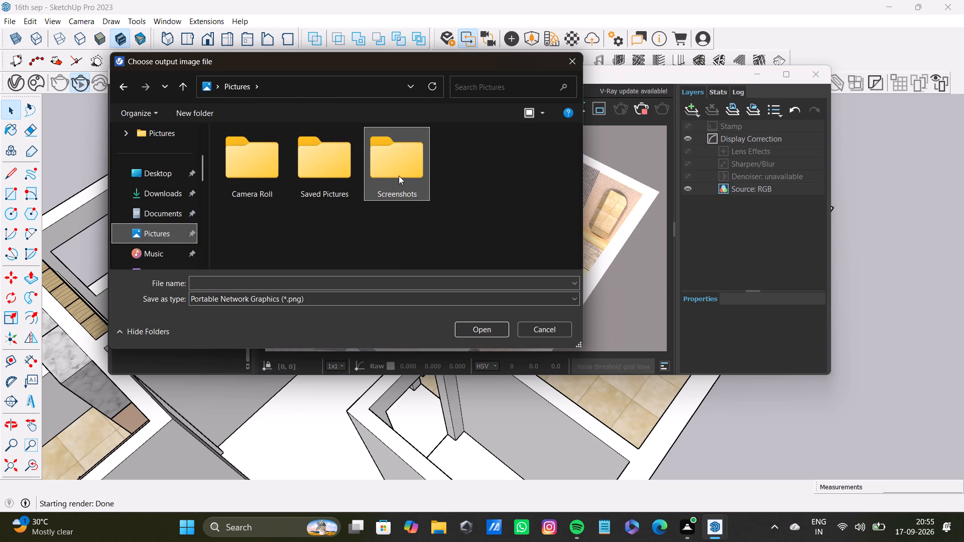
left_click(474, 330)
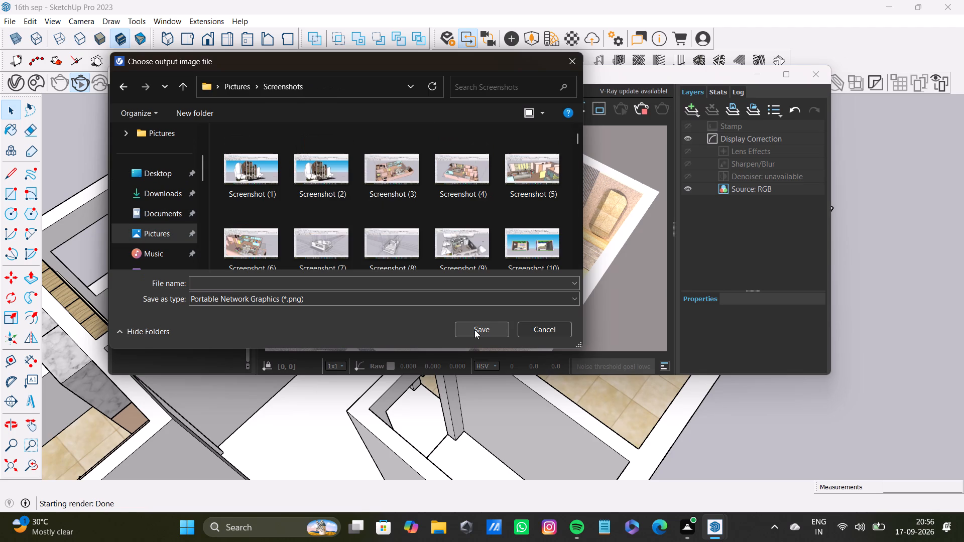
left_click(340, 283)
type("VRAYY")
key("Return")
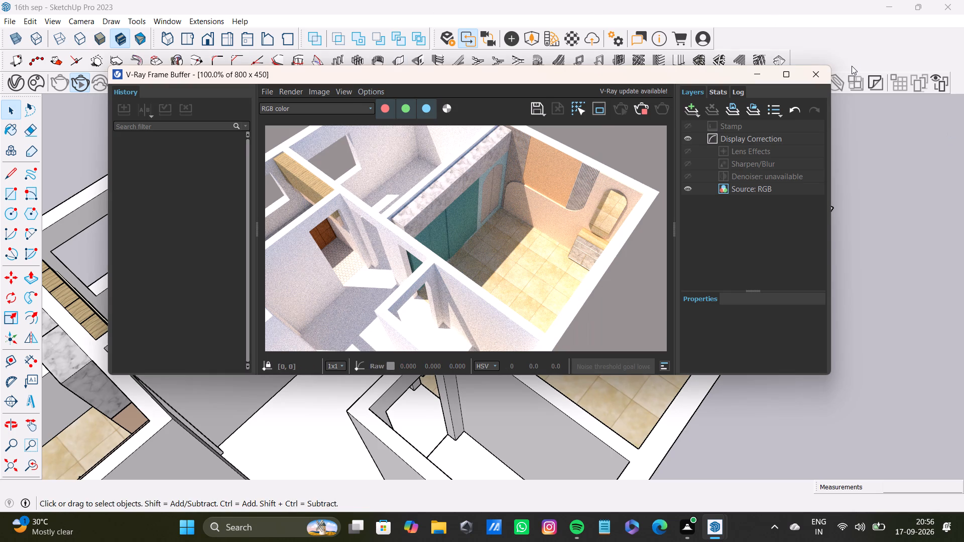
left_click(819, 76)
Run a V-Ray interactive render of the other bedroom, framing its brown-and-marble wardrobe and pink fluted wall with marble panels.
scroll(244, 286, "up", 12)
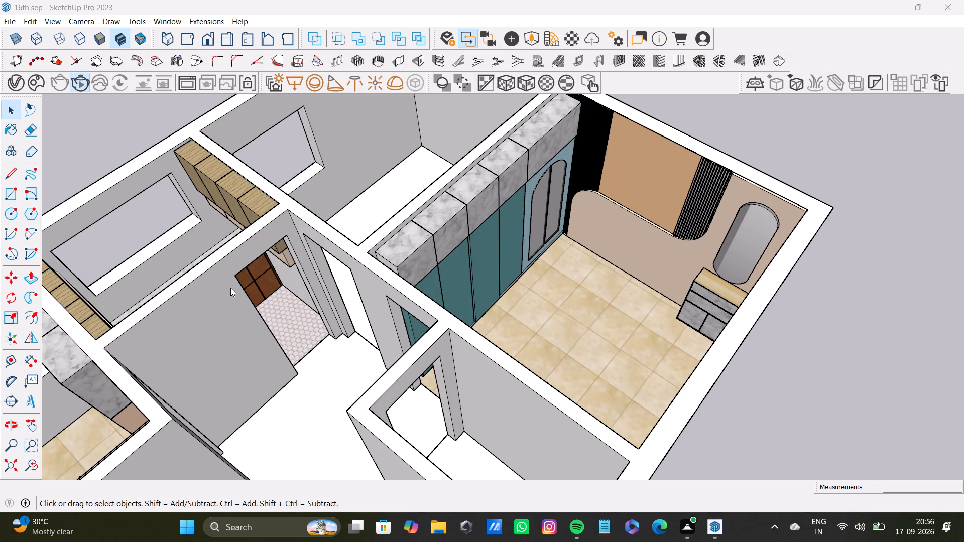
scroll(230, 288, "up", 12)
middle_click_drag(372, 256, 126, 289)
scroll(219, 233, "down", 9)
middle_click_drag(224, 233, 367, 336, "shift")
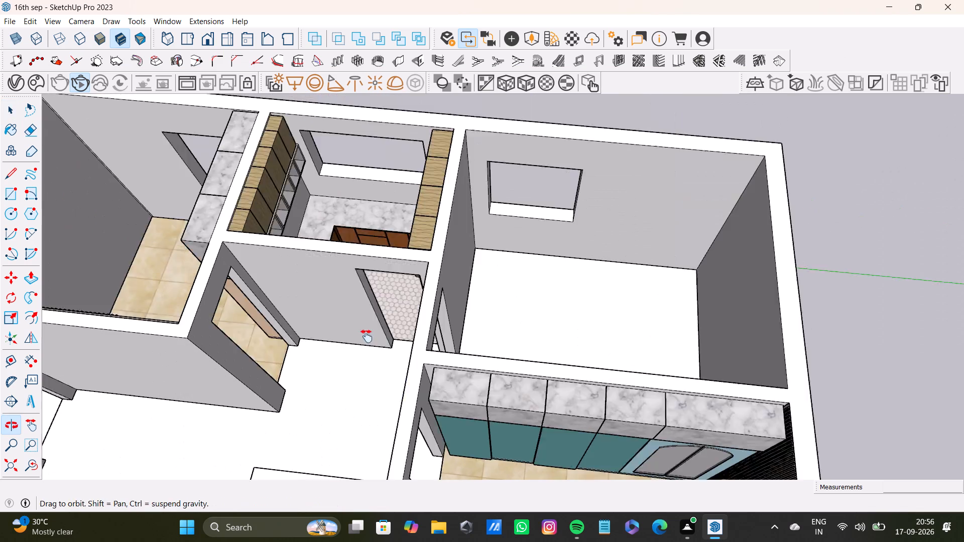
middle_click_drag(367, 336, 469, 389, "shift")
scroll(289, 368, "up", 6)
middle_click_drag(324, 380, 607, 413)
scroll(610, 413, "down", 3)
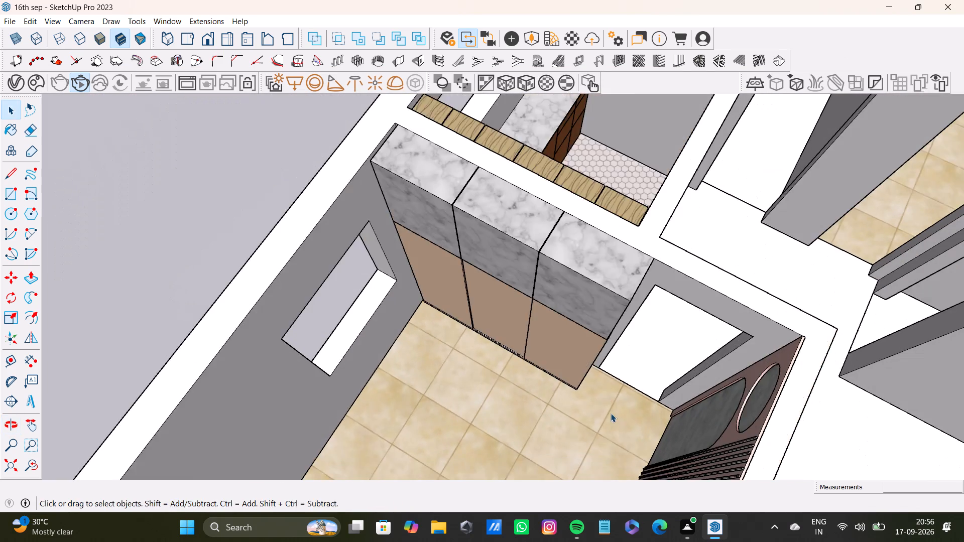
middle_click_drag(614, 416, 610, 334, "shift")
middle_click_drag(510, 355, 809, 336)
scroll(660, 266, "up", 2)
middle_click_drag(648, 263, 608, 358, "shift")
scroll(607, 358, "down", 4)
middle_click_drag(606, 360, 606, 356)
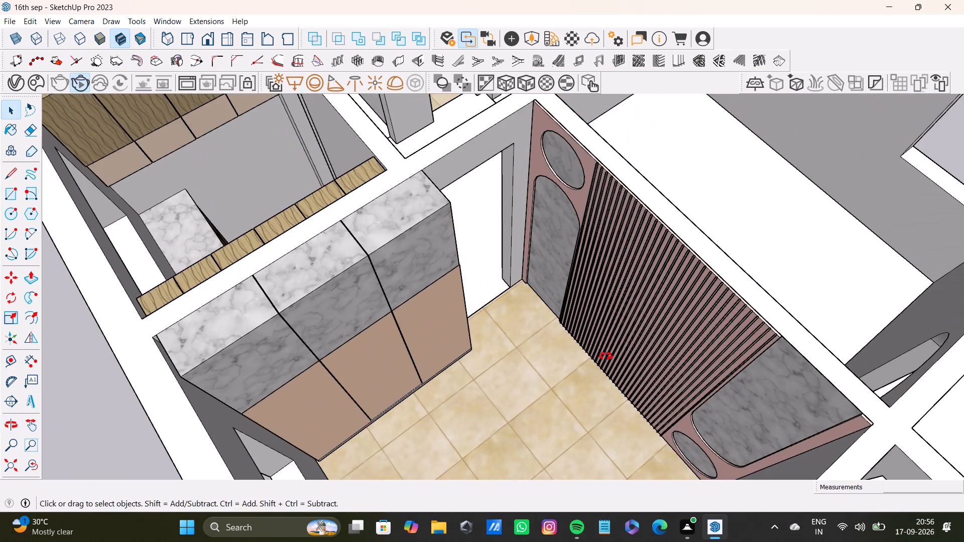
middle_click_drag(606, 356, 679, 297)
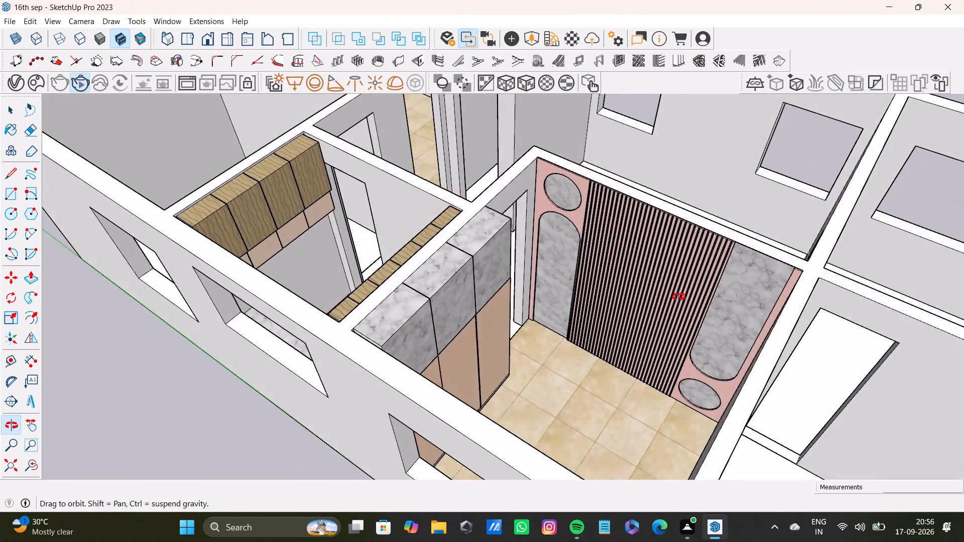
middle_click_drag(679, 297, 644, 291)
scroll(594, 319, "up", 2)
middle_click_drag(597, 319, 612, 315)
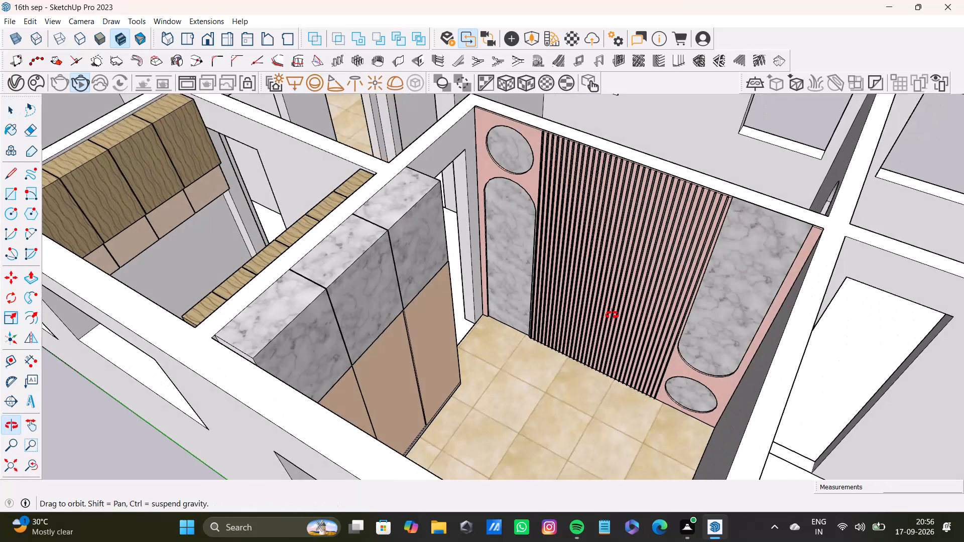
middle_click_drag(612, 315, 601, 315)
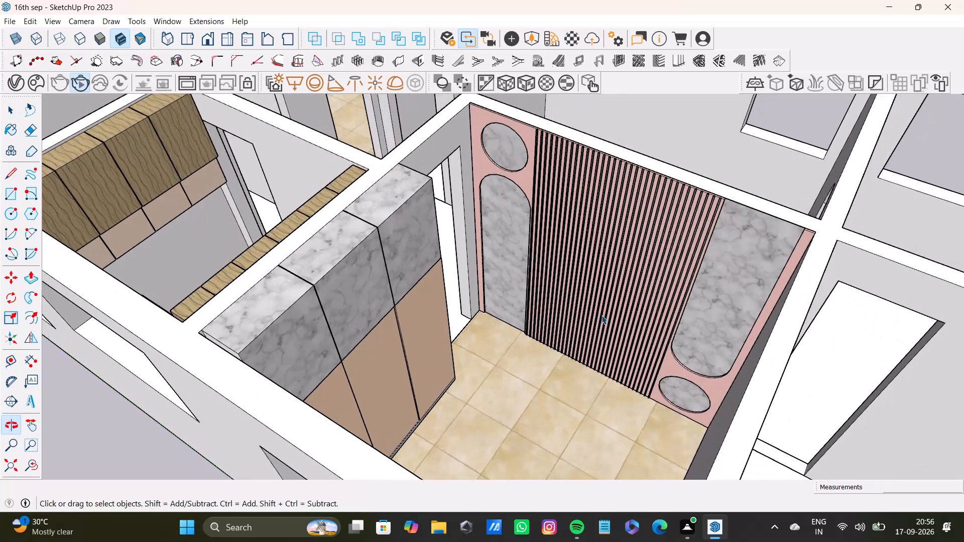
left_click(84, 88)
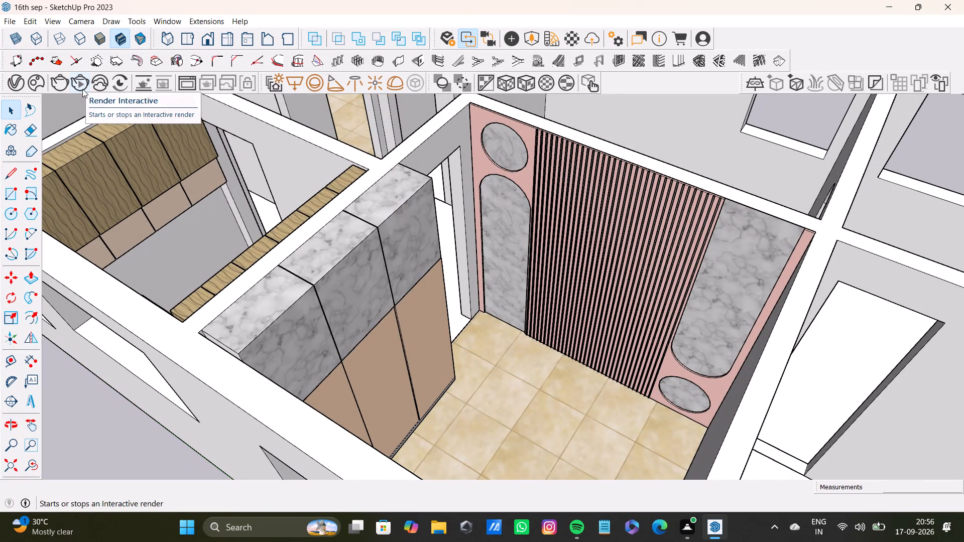
left_click(82, 89)
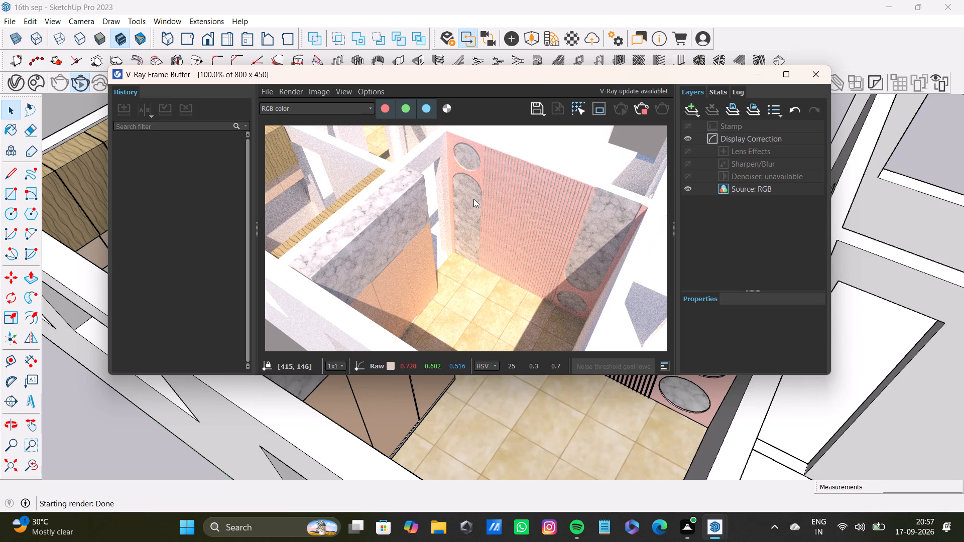
Save the pink fluted-wall bedroom render as a PNG named VRAYYY in the personal cloud Pictures folder and close the frame buffer.
left_click(532, 111)
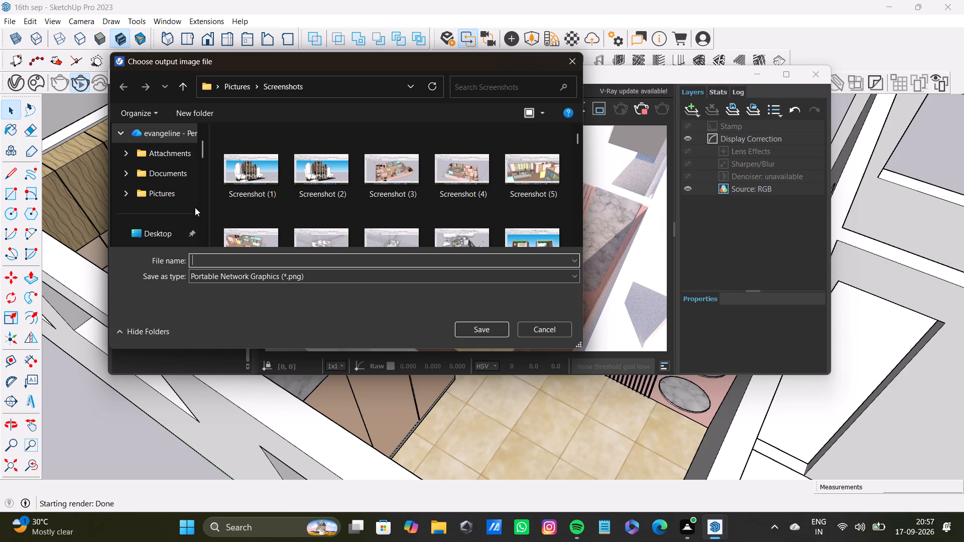
left_click(177, 186)
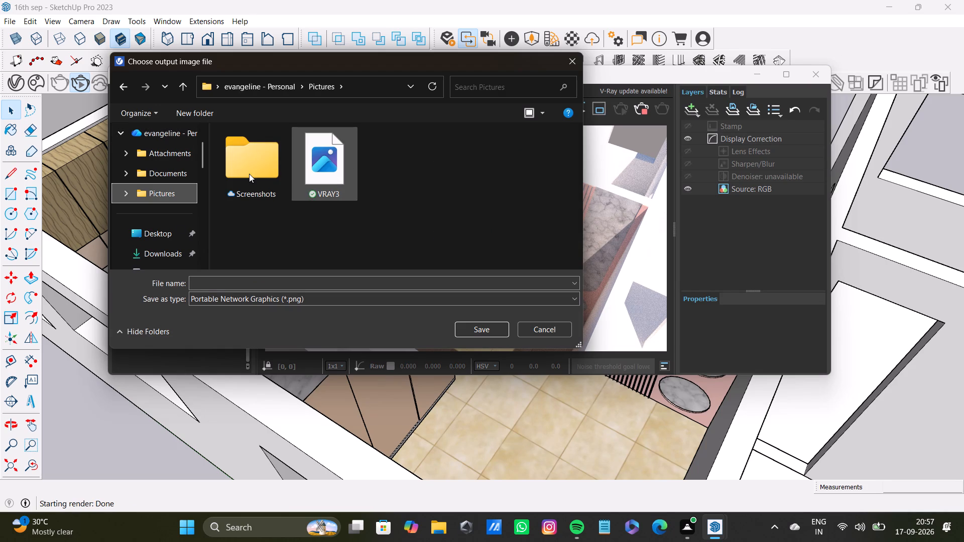
left_click(329, 285)
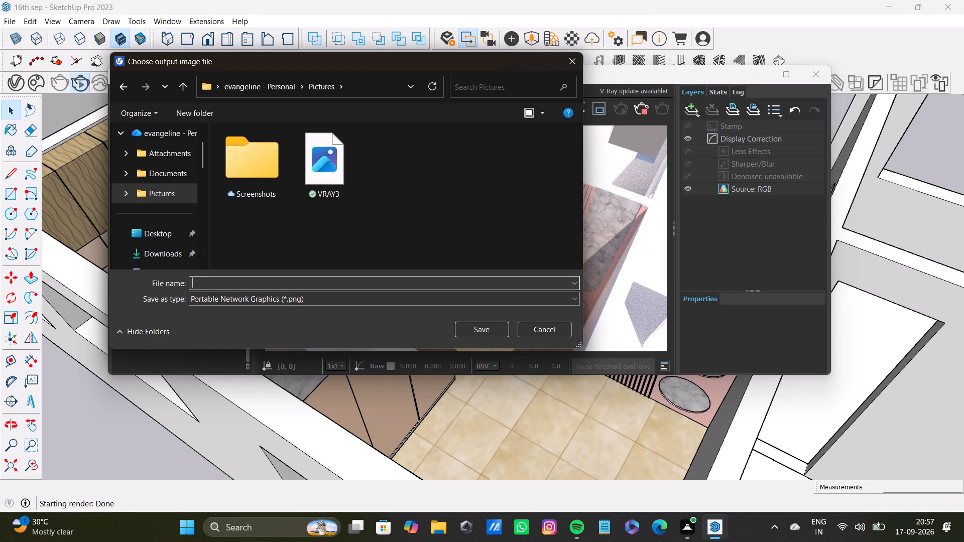
type("VRAYYY")
key("Return")
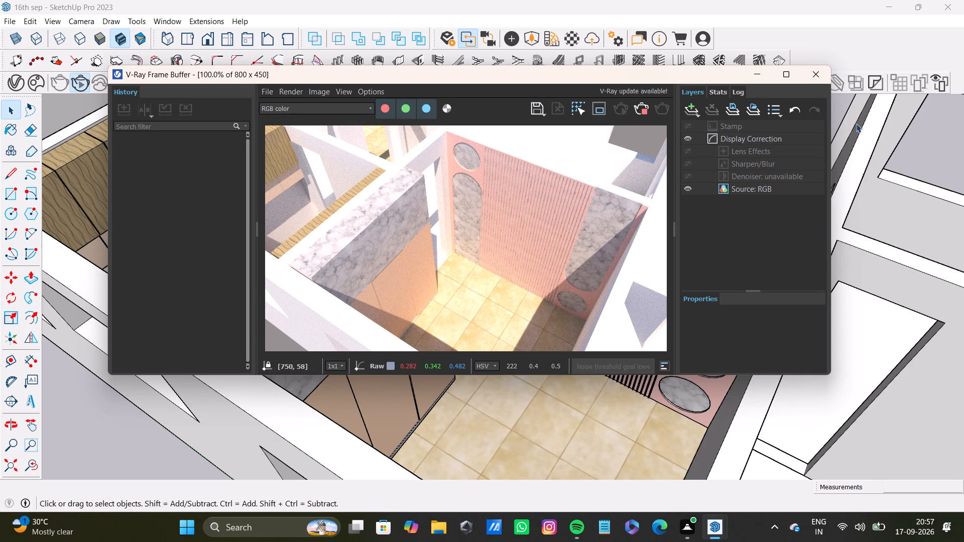
left_click(815, 75)
Run a V-Ray interactive render of the kitchen from overhead, framing its wooden cabinets, marble counter and hexagon-tiled floor.
scroll(520, 355, "down", 2)
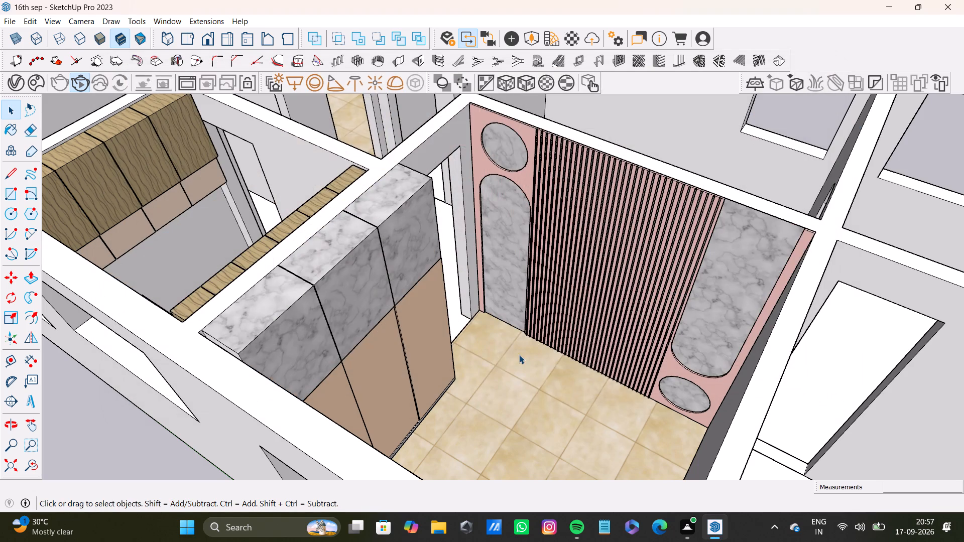
scroll(519, 355, "down", 7)
middle_click_drag(516, 357, 706, 467)
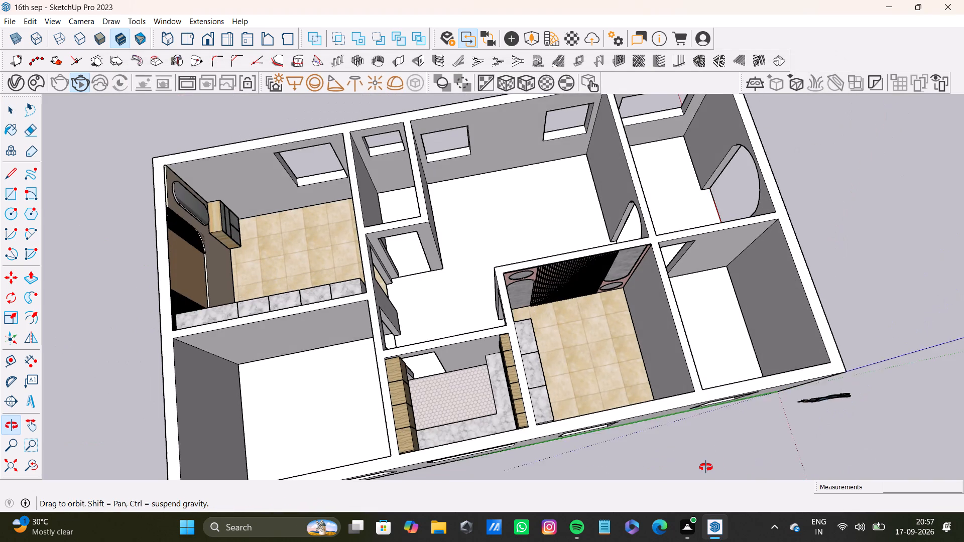
middle_click_drag(706, 467, 705, 465)
scroll(267, 266, "up", 5)
middle_click_drag(341, 251, 0, 264)
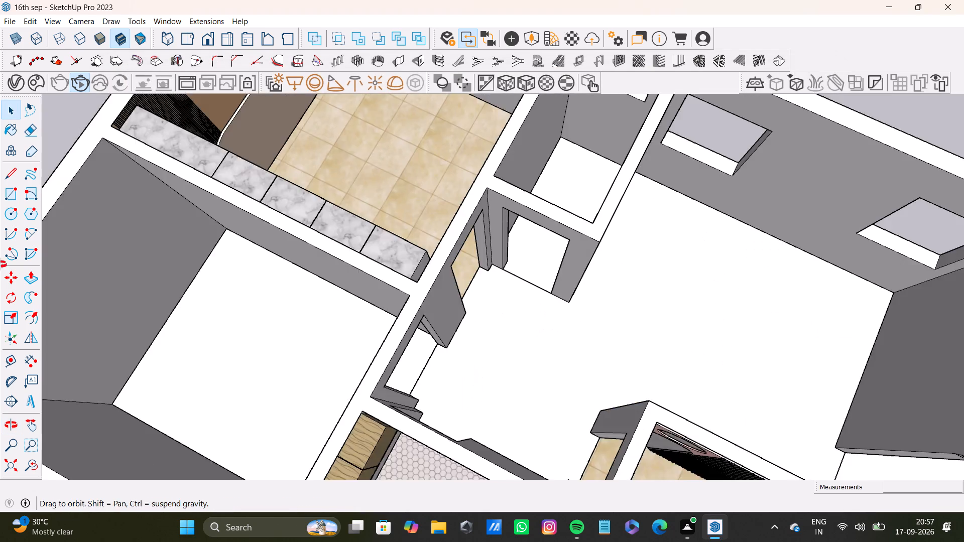
middle_click_drag(0, 264, 1, 248)
scroll(340, 158, "up", 7)
middle_click_drag(618, 230, 380, 221)
scroll(411, 196, "down", 14)
middle_click_drag(518, 250, 453, 221)
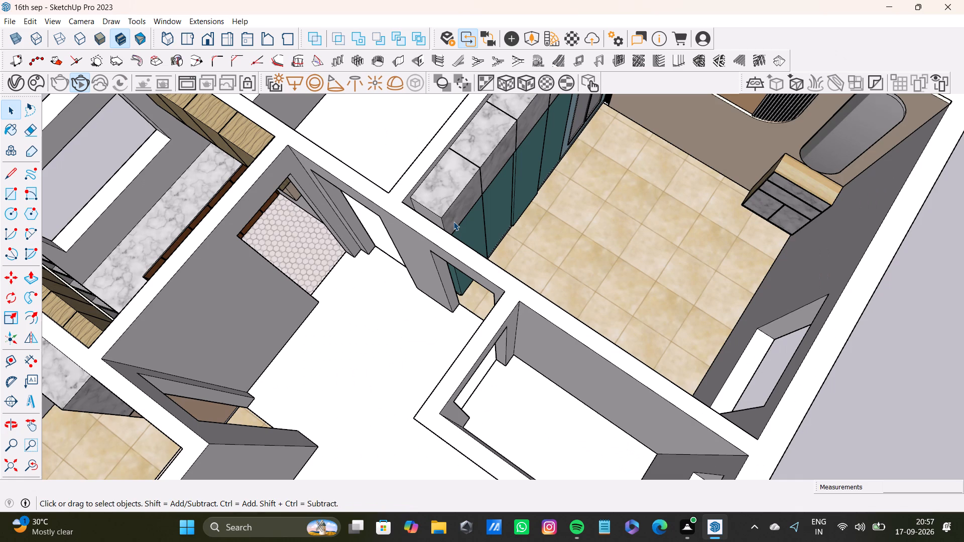
middle_click_drag(453, 221, 551, 105)
scroll(149, 268, "down", 8)
middle_click_drag(136, 290, 222, 219)
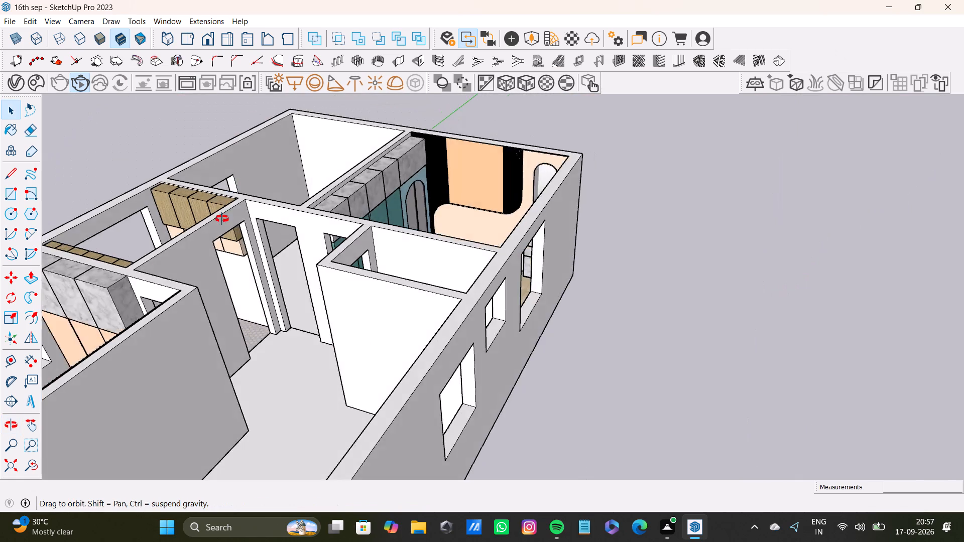
middle_click_drag(222, 219, 624, 383)
scroll(591, 383, "down", 8)
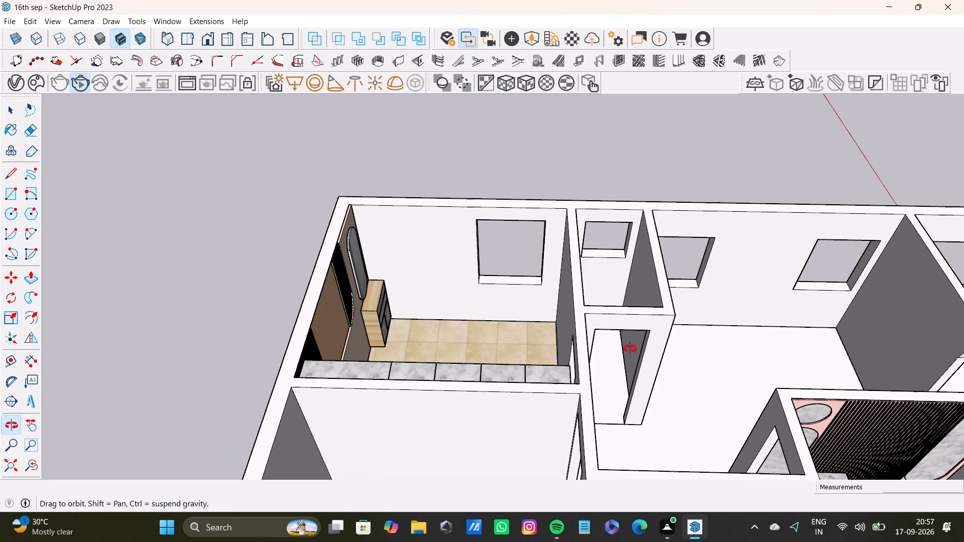
scroll(630, 349, "down", 1)
middle_click_drag(538, 388, 890, 455)
scroll(668, 196, "up", 18)
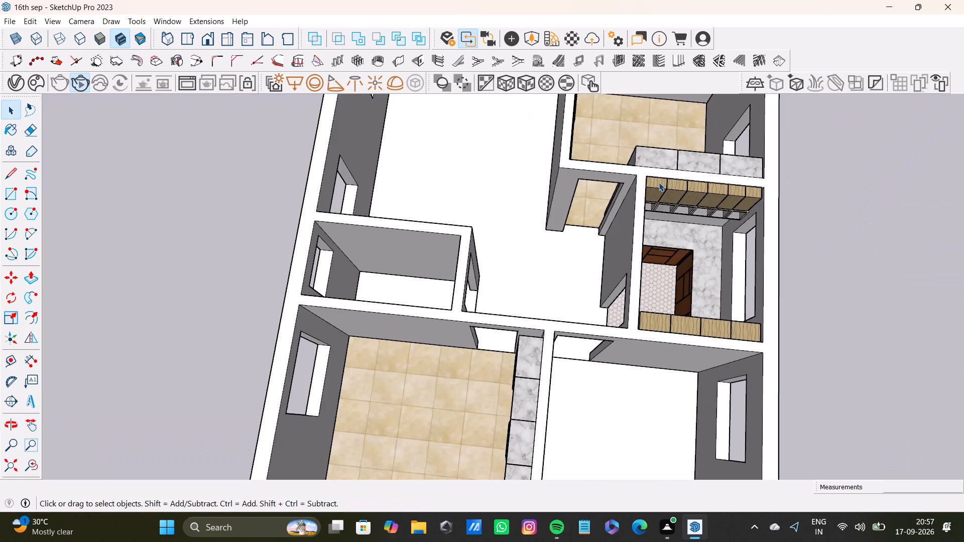
scroll(659, 182, "up", 3)
middle_click_drag(764, 172, 371, 170)
scroll(371, 170, "up", 1)
scroll(963, 247, "down", 9)
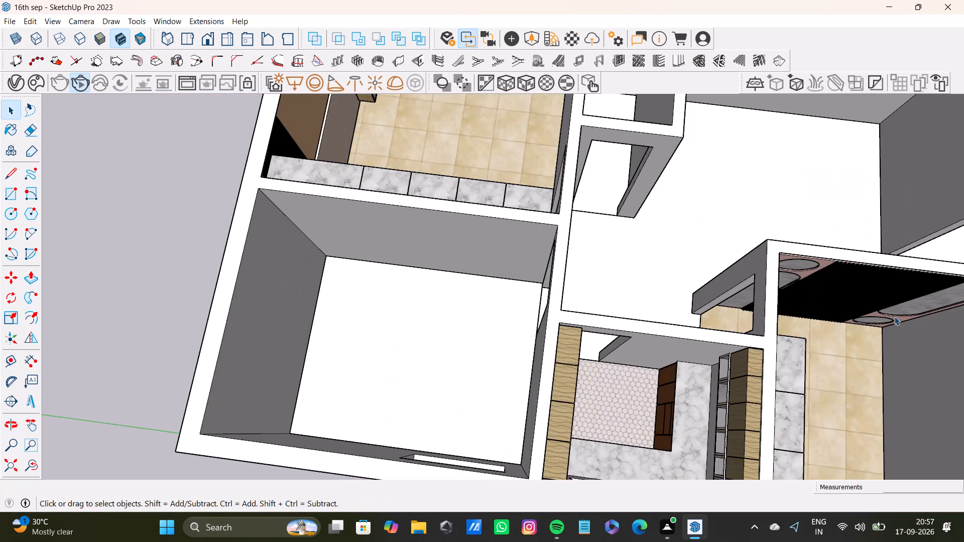
middle_click_drag(855, 338, 147, 291)
scroll(299, 272, "up", 6)
middle_click_drag(383, 260, 255, 311)
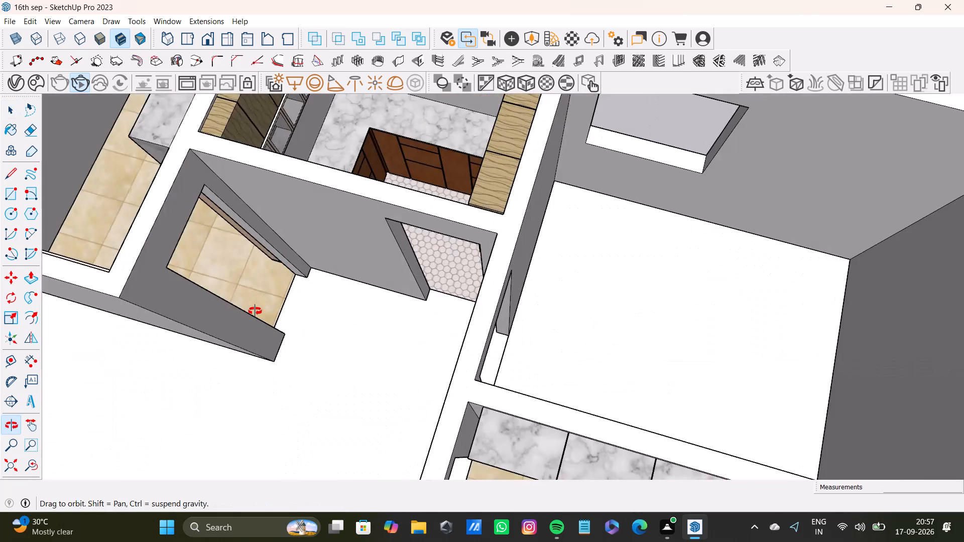
middle_click_drag(255, 311, 258, 303)
scroll(285, 171, "up", 9)
middle_click_drag(618, 210, 491, 233)
scroll(495, 225, "down", 4)
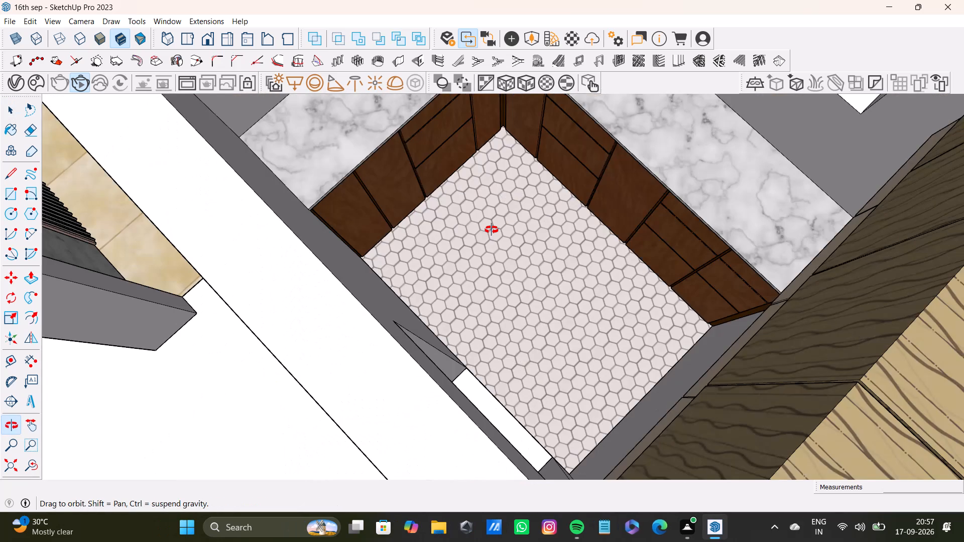
scroll(492, 230, "down", 15)
scroll(552, 246, "down", 6)
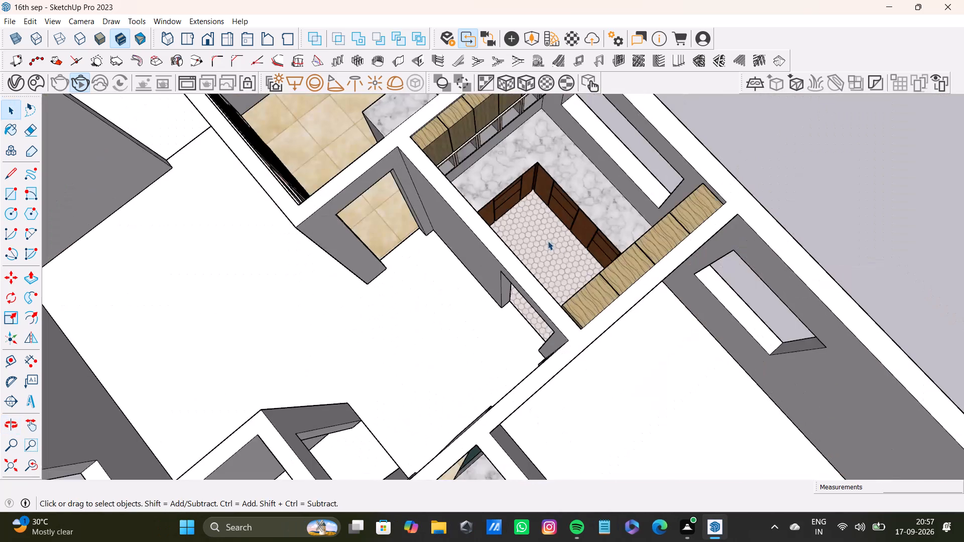
scroll(542, 254, "up", 5)
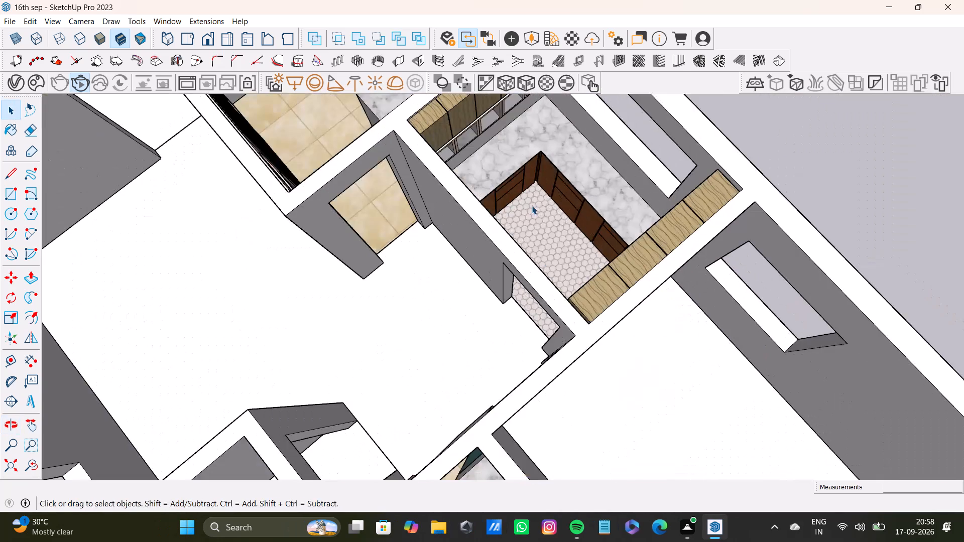
scroll(532, 205, "up", 3)
scroll(577, 263, "down", 8)
middle_click_drag(575, 283, 610, 245)
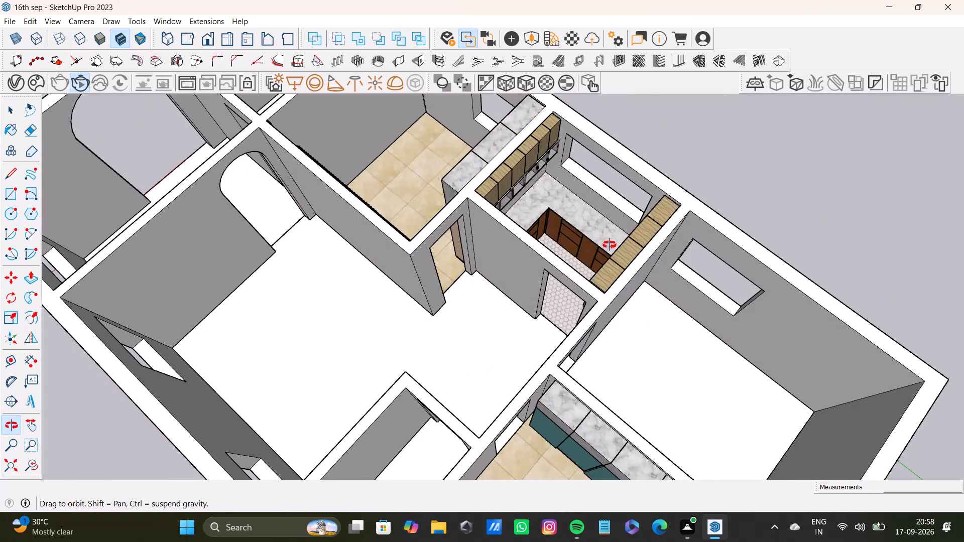
middle_click_drag(610, 245, 579, 243)
scroll(506, 173, "up", 7)
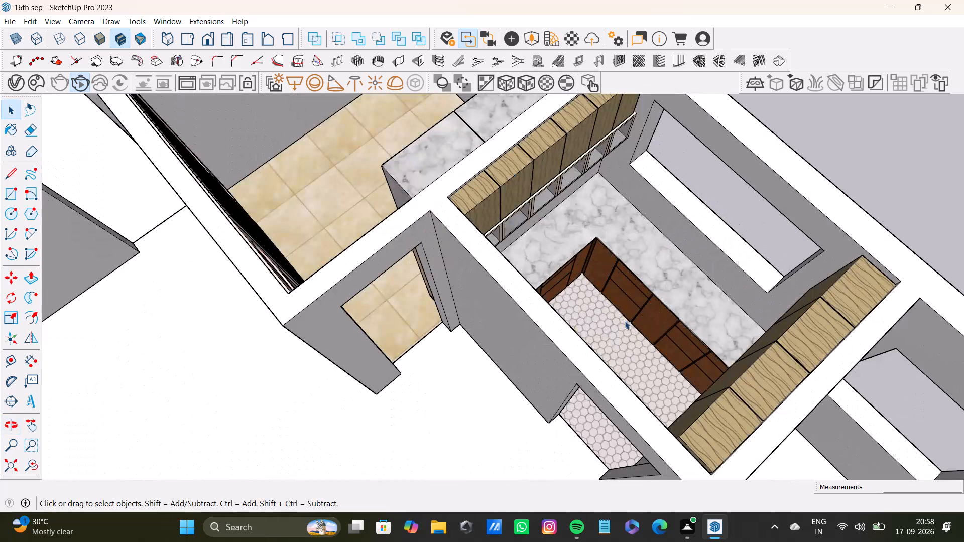
scroll(625, 321, "up", 2)
scroll(625, 325, "down", 2)
middle_click_drag(644, 361, 622, 356)
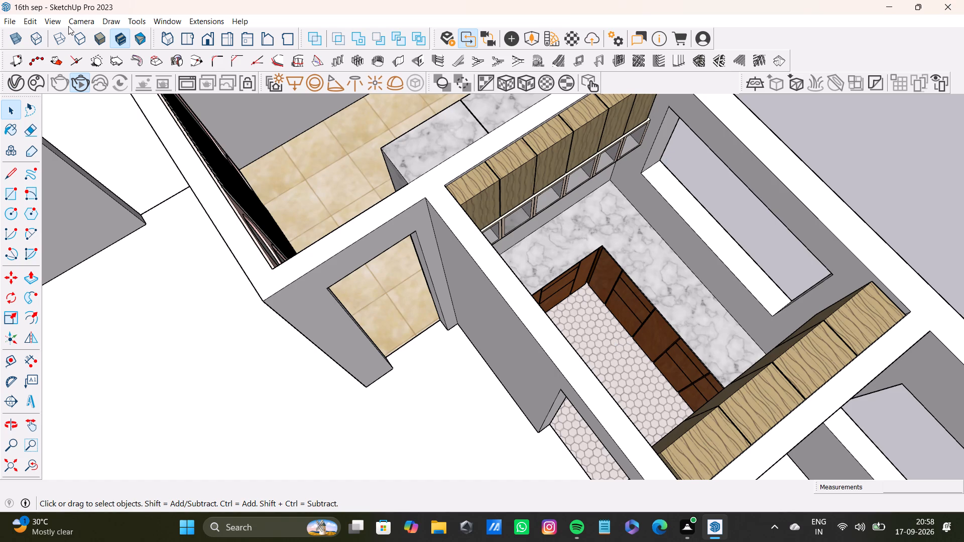
left_click(81, 83)
left_click(80, 84)
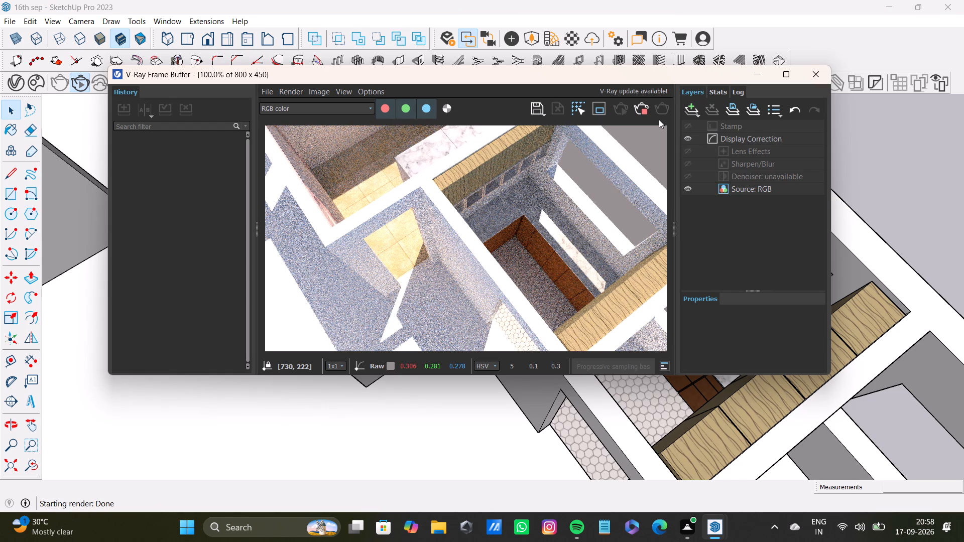
Save the kitchen render as a PNG named VRAYYYY in the personal cloud Pictures folder and close the frame buffer.
left_click(539, 112)
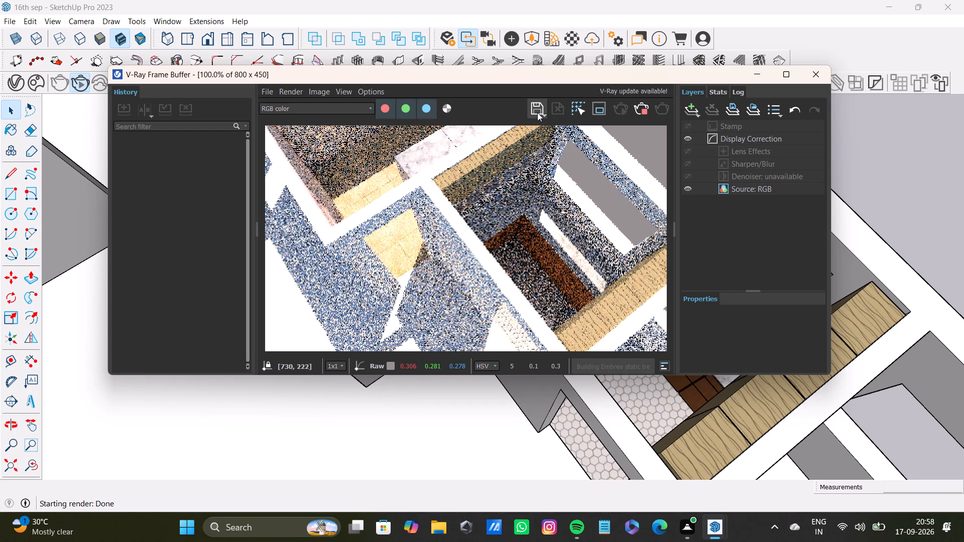
left_click(574, 59)
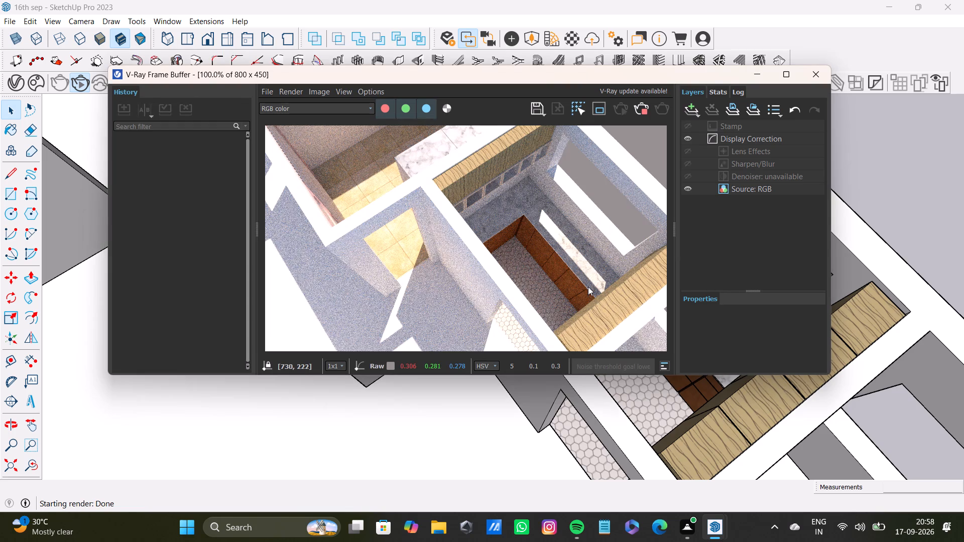
left_click(542, 106)
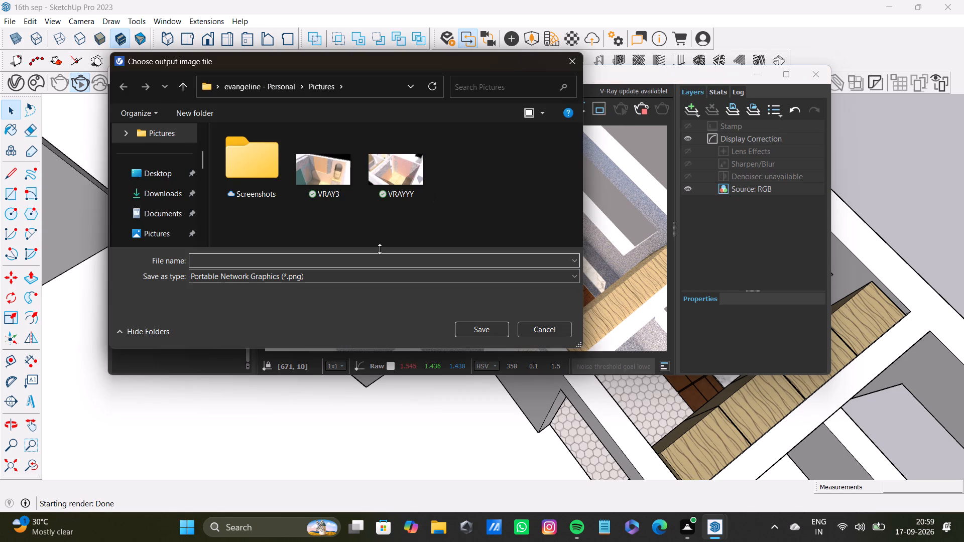
left_click(380, 254)
type("VRAYYYY")
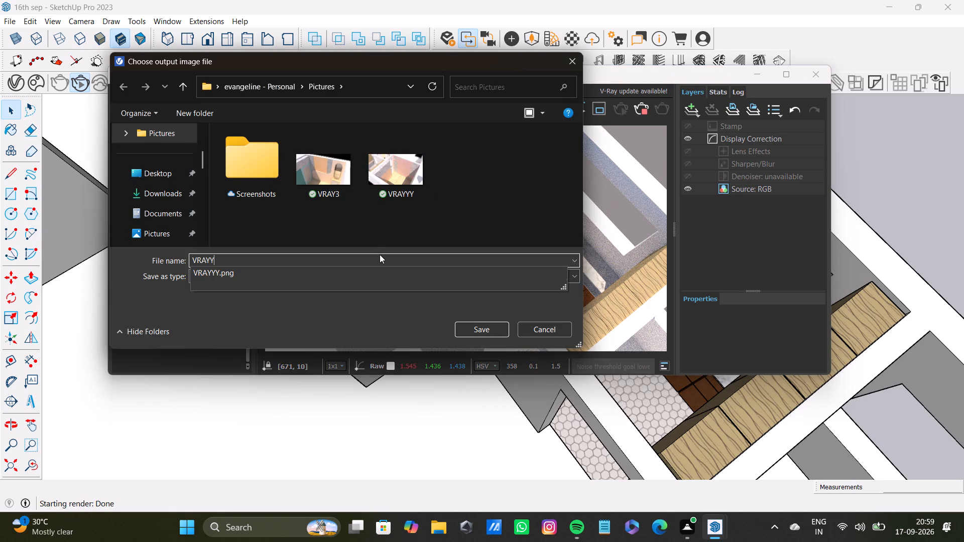
key("Return")
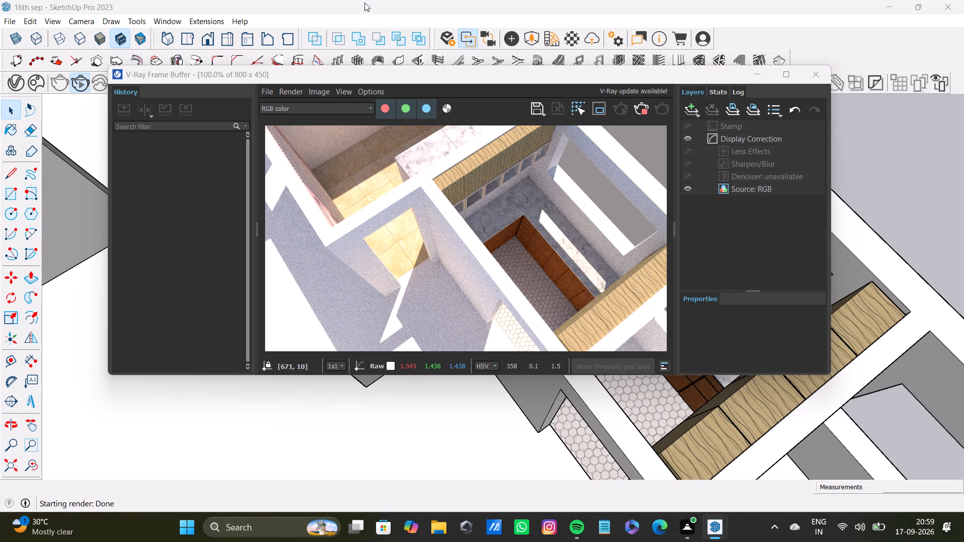
left_click(815, 74)
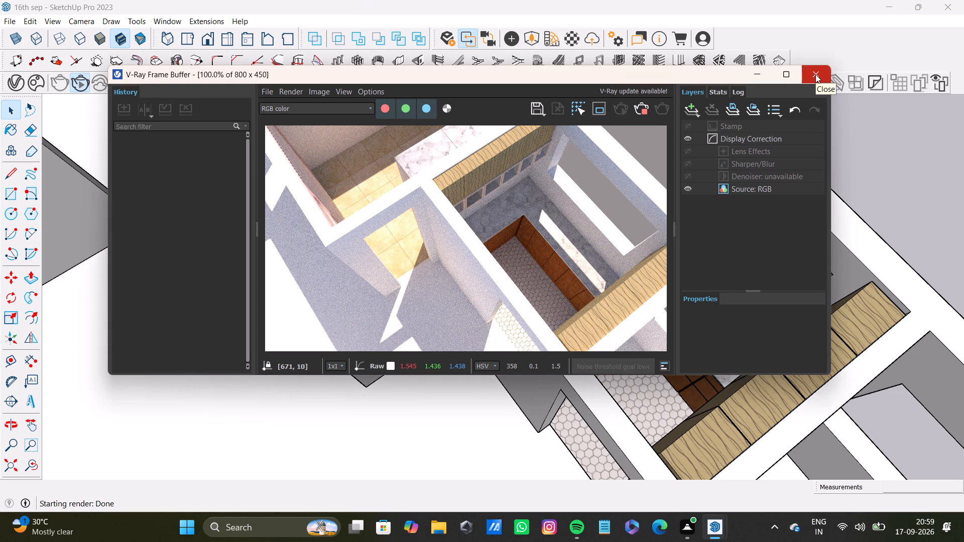
Inspect the kitchen's base cabinets, the overall room layout and the pink fluted wall with marble panels in the bedroom.
scroll(646, 320, "up", 8)
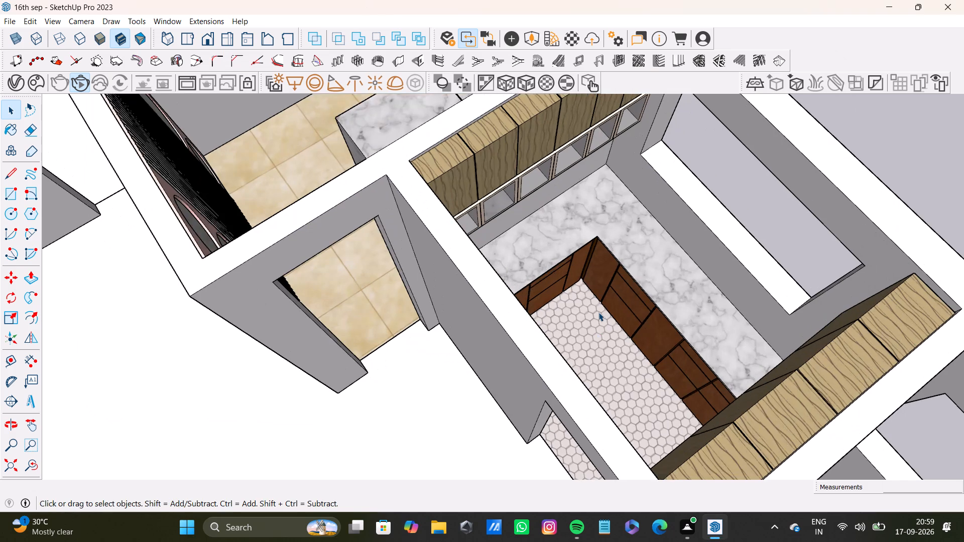
scroll(598, 312, "up", 3)
middle_click_drag(672, 333, 543, 306)
scroll(547, 301, "up", 8)
middle_click_drag(548, 292, 549, 188)
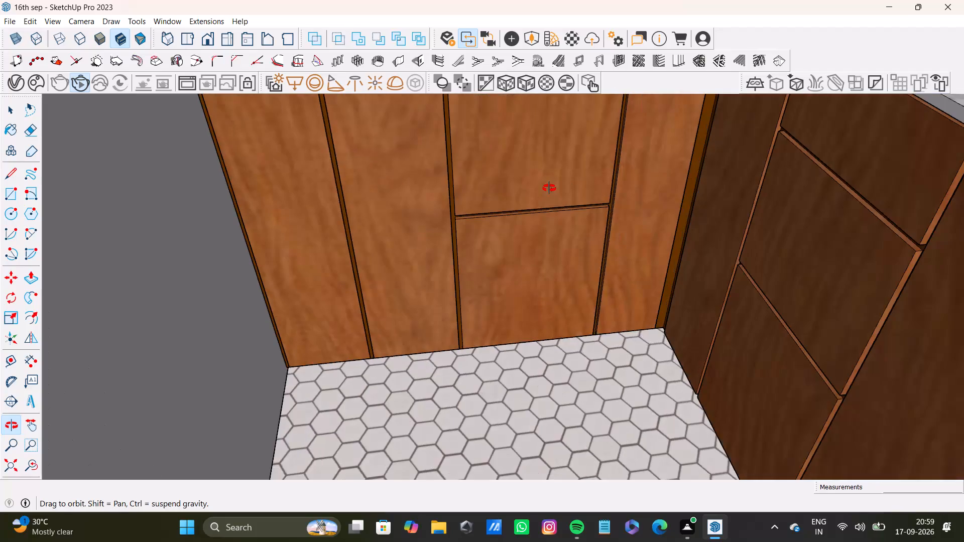
middle_click_drag(549, 188, 730, 368)
scroll(729, 362, "down", 8)
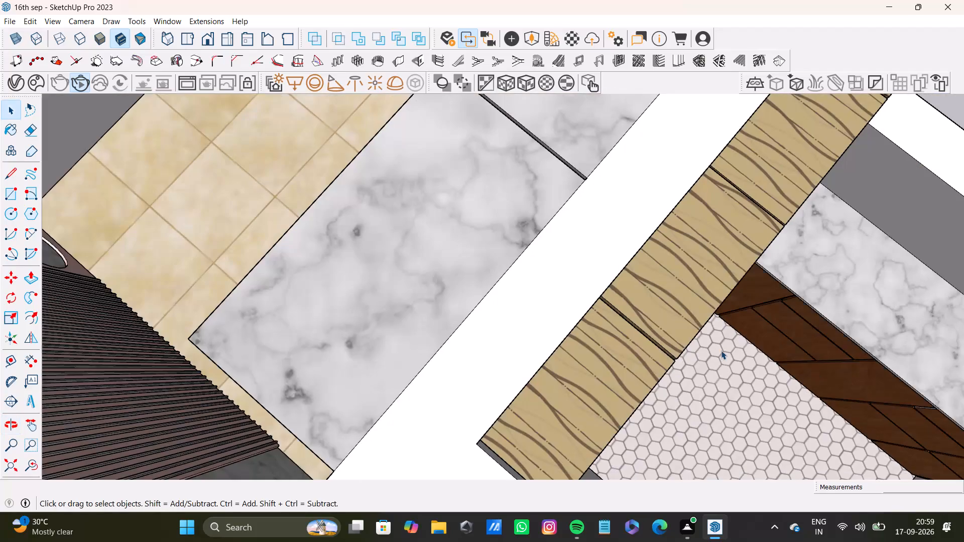
scroll(721, 350, "down", 14)
middle_click_drag(699, 336, 912, 228)
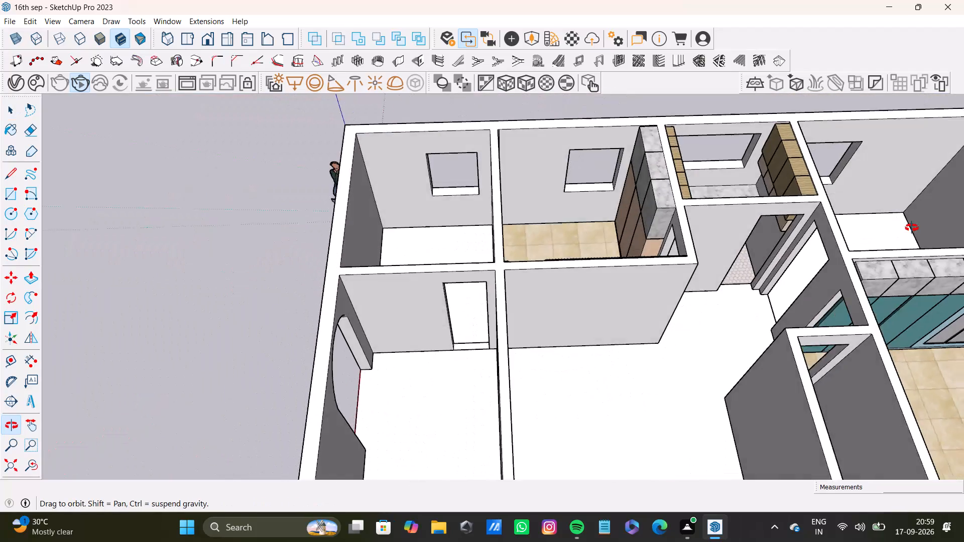
middle_click_drag(912, 228, 651, 188)
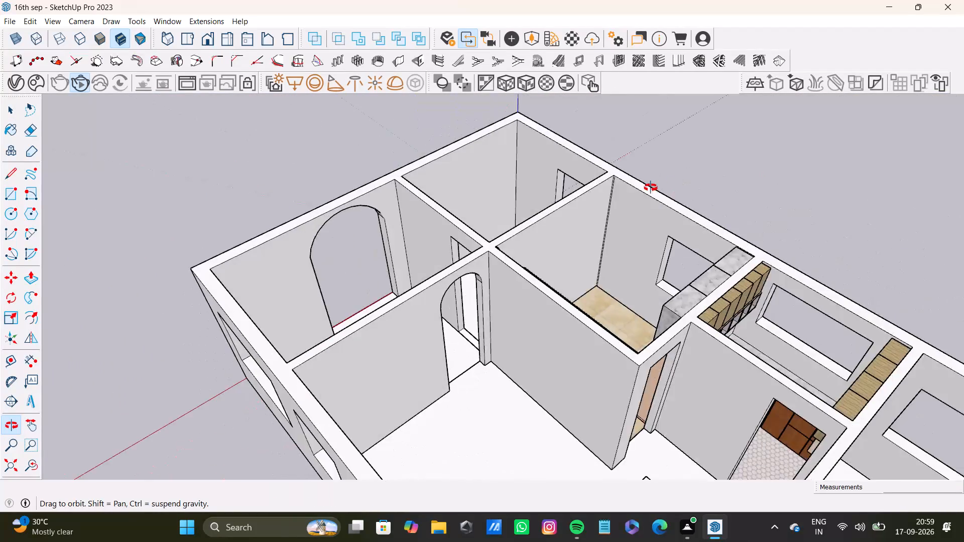
middle_click_drag(651, 188, 112, 248)
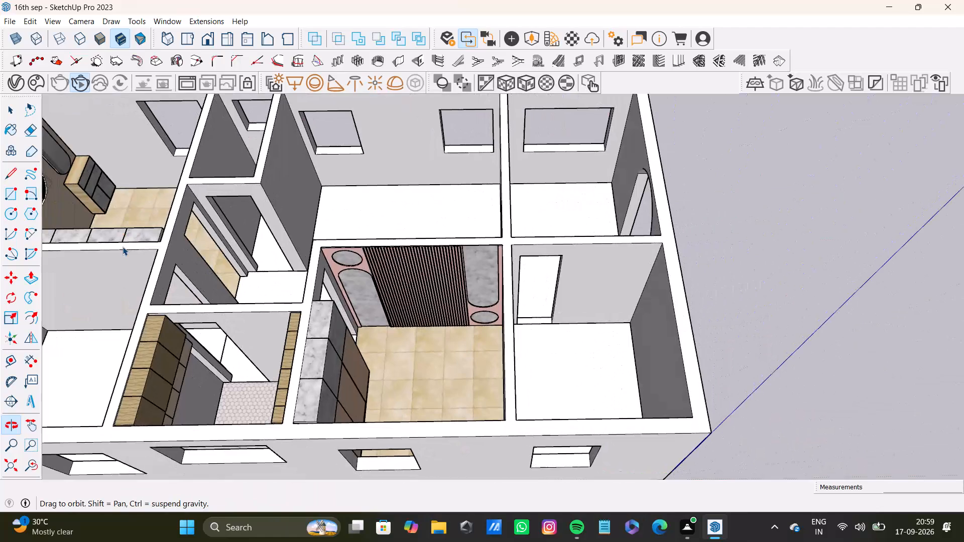
scroll(380, 290, "up", 10)
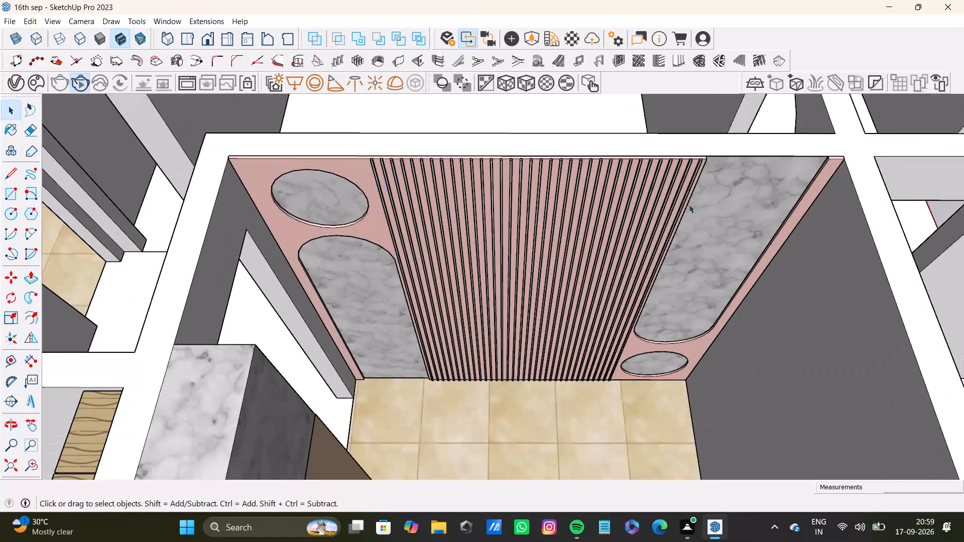
scroll(398, 252, "down", 12)
middle_click_drag(456, 254, 545, 203)
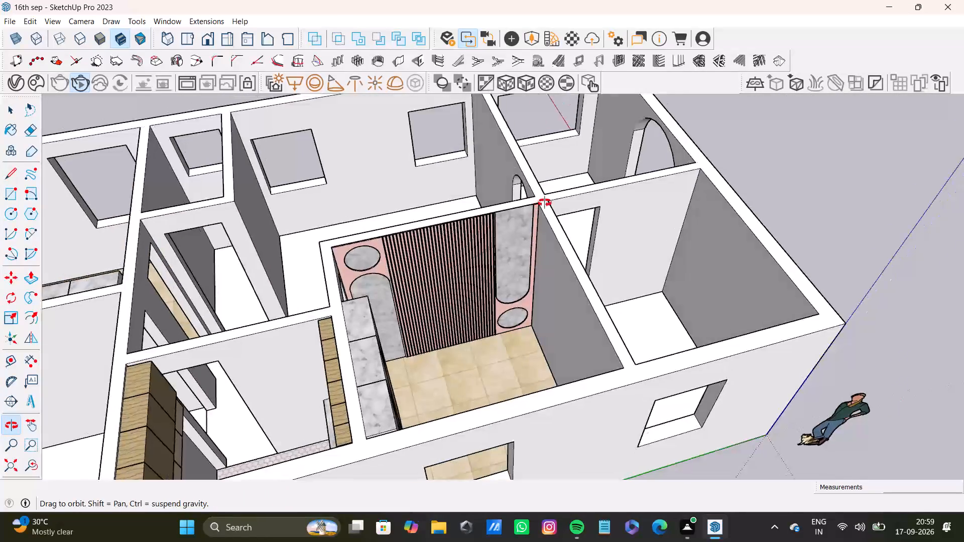
middle_click_drag(545, 203, 354, 241)
scroll(531, 236, "up", 8)
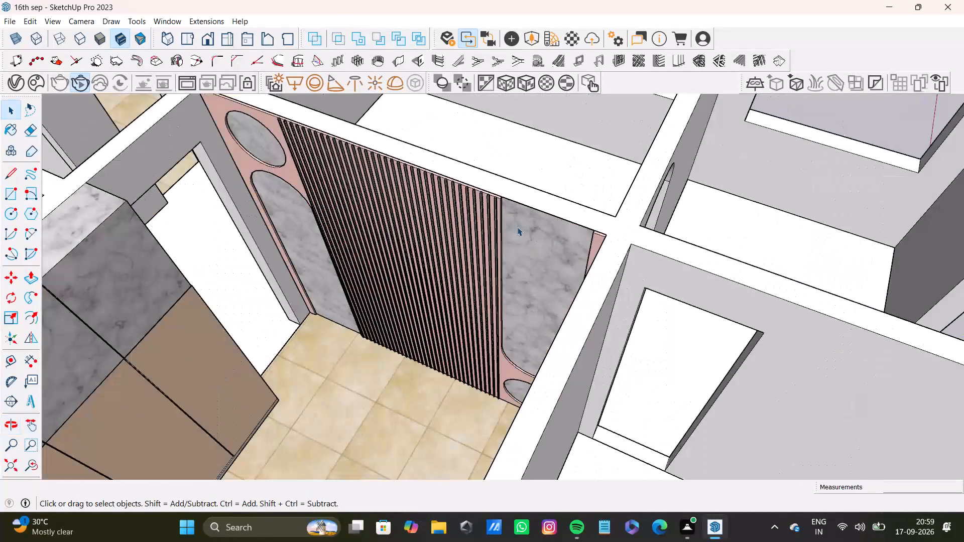
scroll(517, 227, "up", 6)
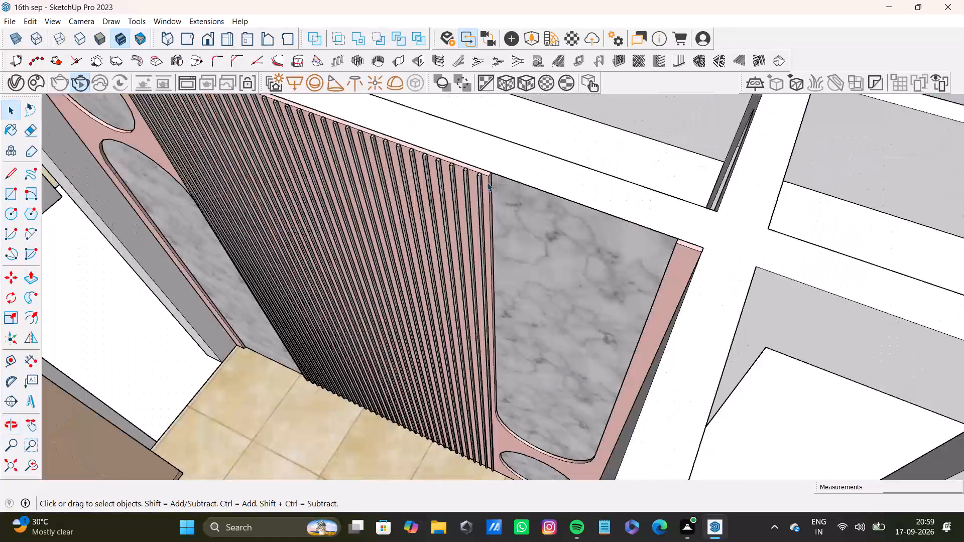
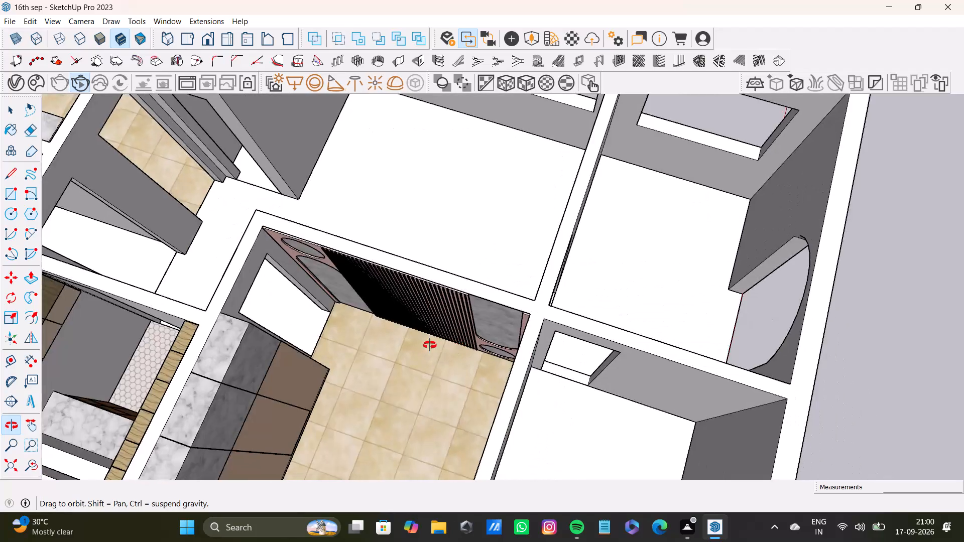
Start a V-Ray interactive render of the bedroom from above, framing the pink fluted wall, marble-topped wardrobe and beige tiled floor.
scroll(452, 280, "up", 4)
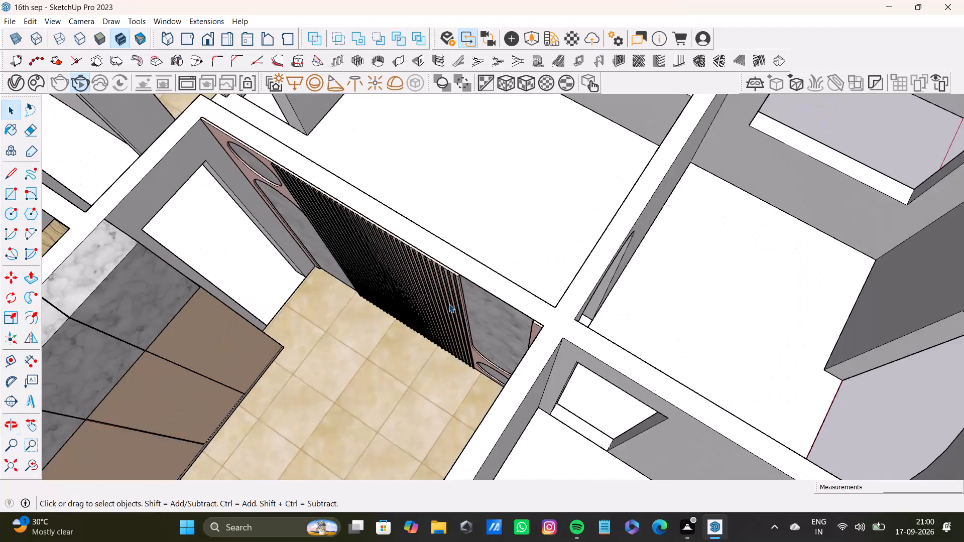
scroll(449, 304, "up", 9)
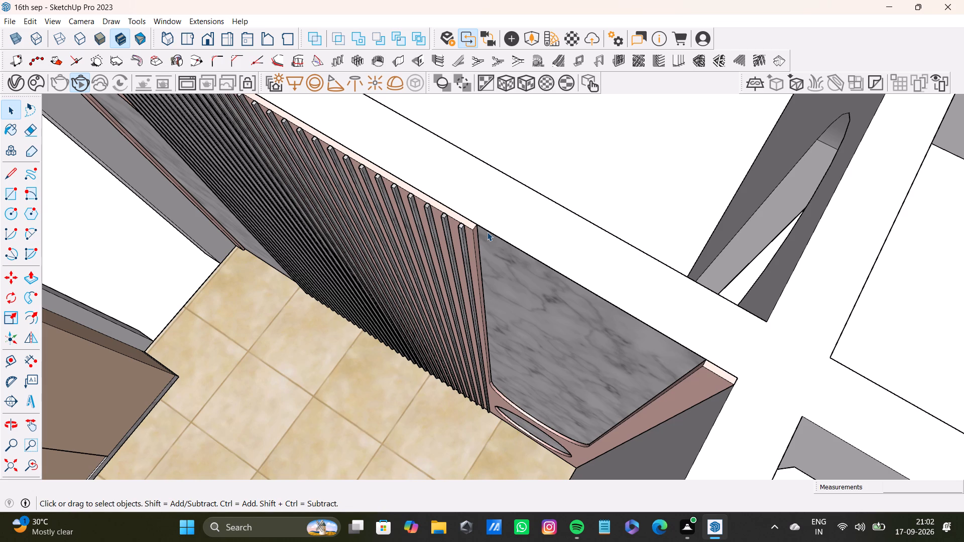
scroll(472, 362, "down", 19)
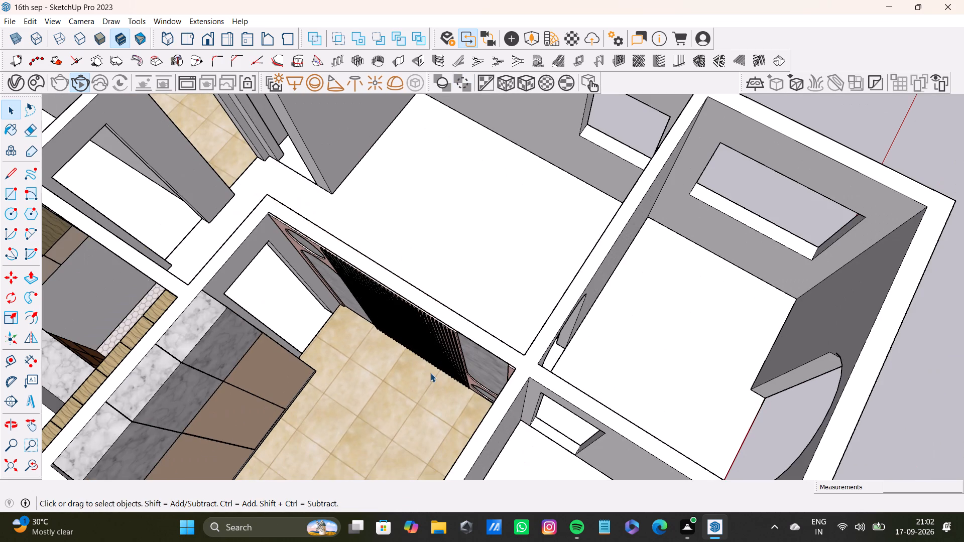
left_click(605, 168)
scroll(310, 400, "up", 8)
middle_click_drag(359, 402, 422, 330)
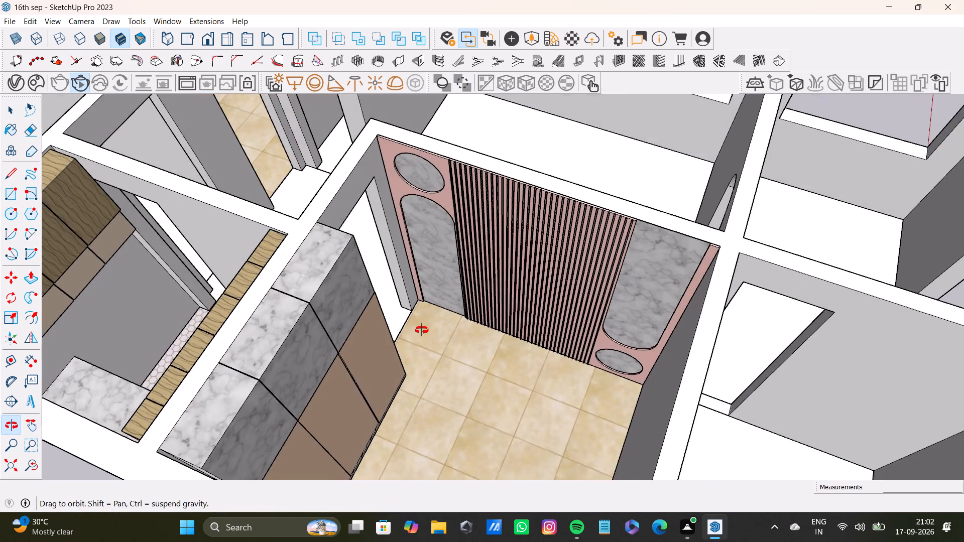
middle_click_drag(422, 330, 385, 288)
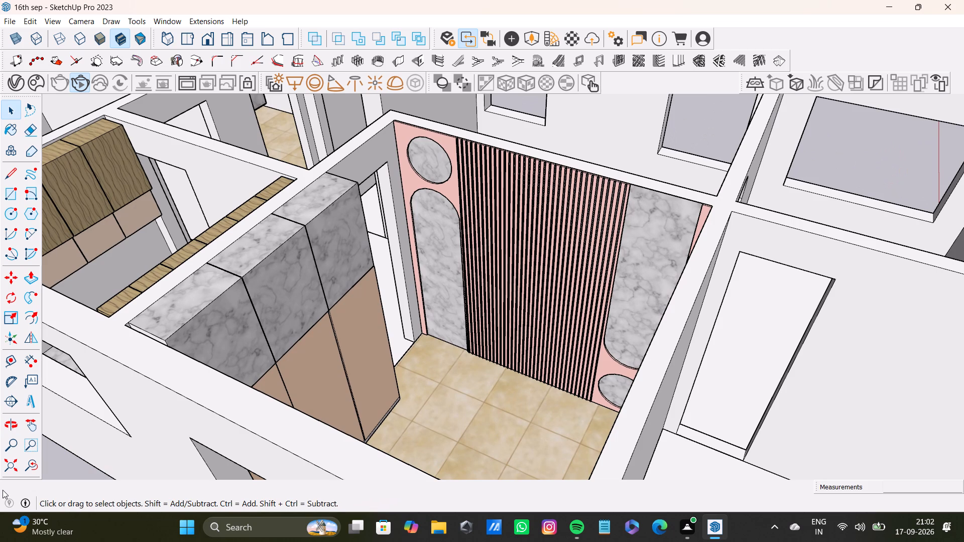
left_click(30, 425)
left_click_drag(353, 298, 343, 273)
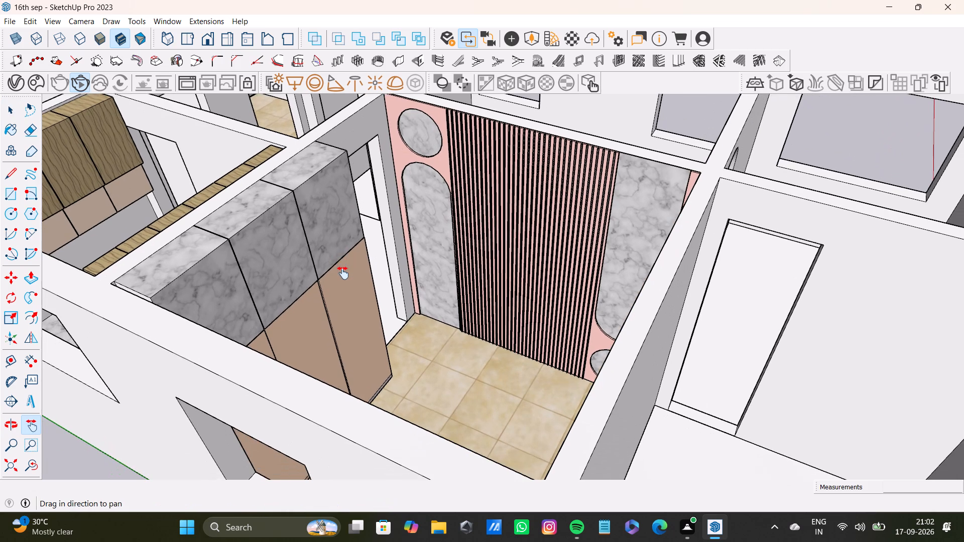
left_click_drag(343, 273, 343, 277)
left_click(83, 84)
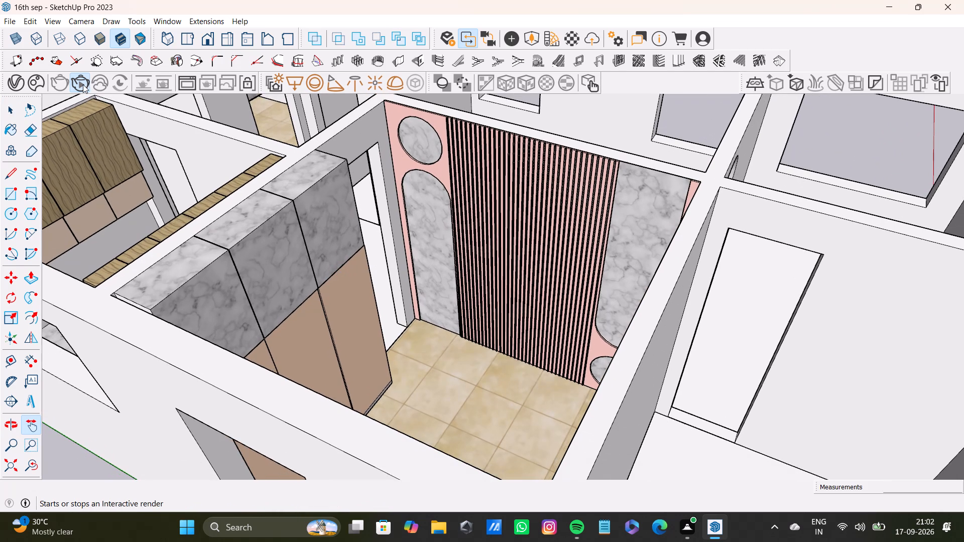
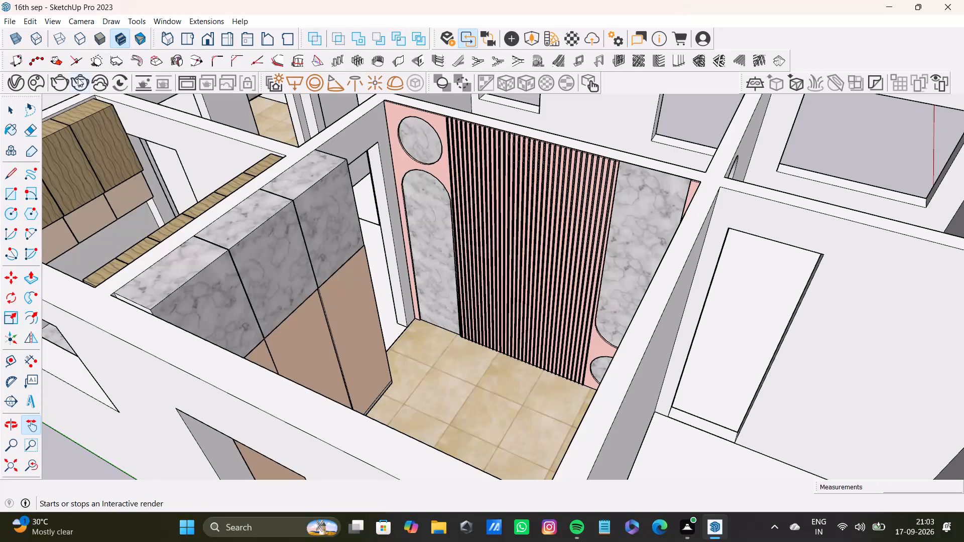
Run a V-Ray interactive render of the bedroom with the pink fluted wall and marble-topped wardrobe.
left_click(78, 78)
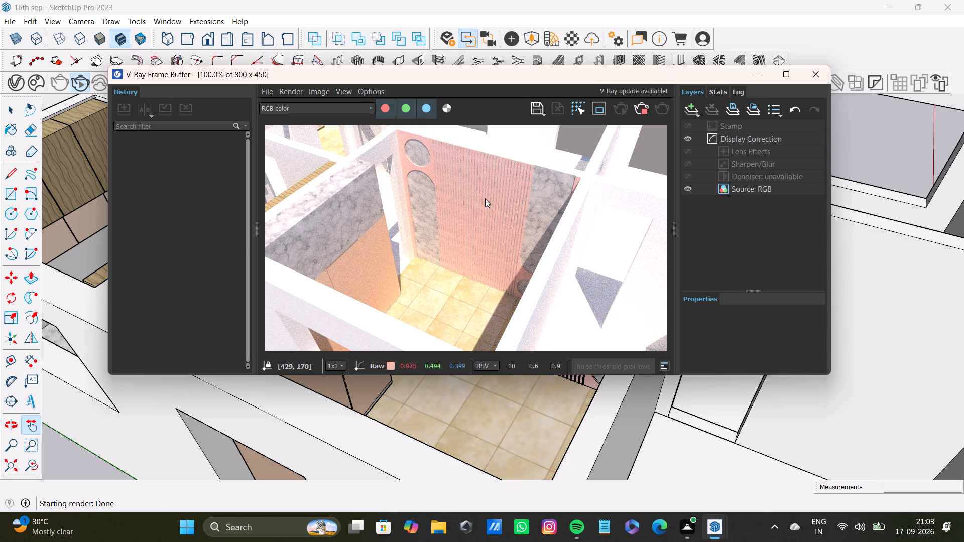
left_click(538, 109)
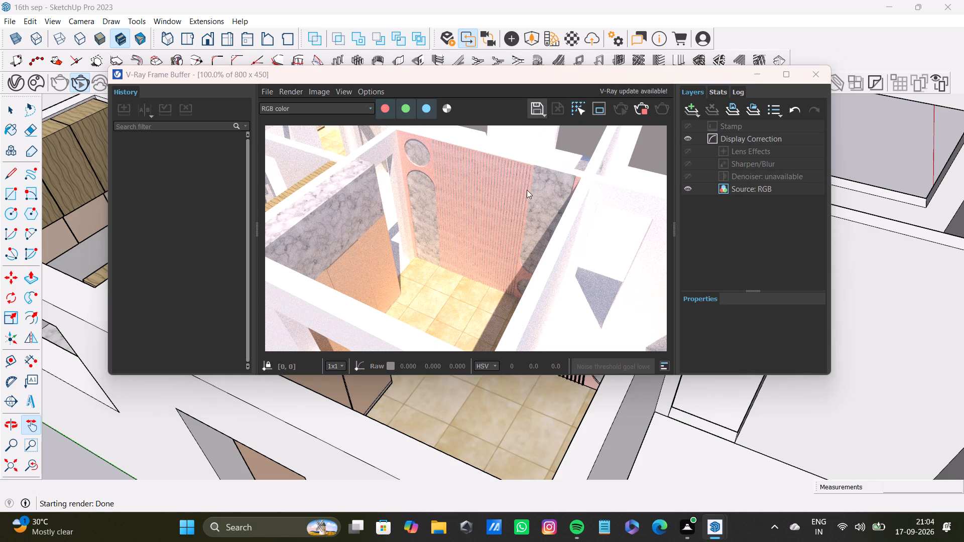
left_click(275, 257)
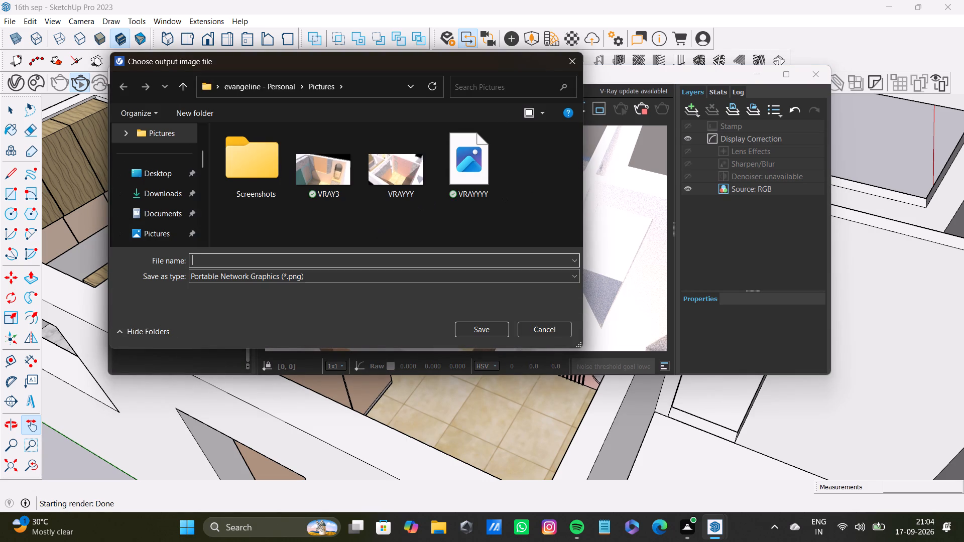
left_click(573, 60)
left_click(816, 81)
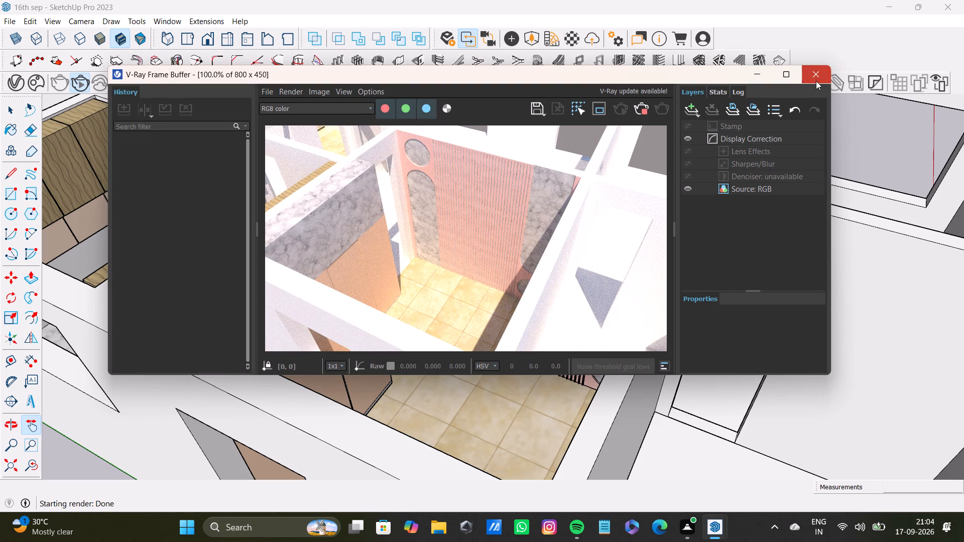
Examine the whole apartment model from above and from opposite sides, checking the layout of the finished rooms.
scroll(386, 374, "down", 12)
middle_click_drag(386, 378, 379, 458)
scroll(392, 391, "down", 5)
middle_click_drag(393, 372, 370, 450)
scroll(257, 121, "up", 2)
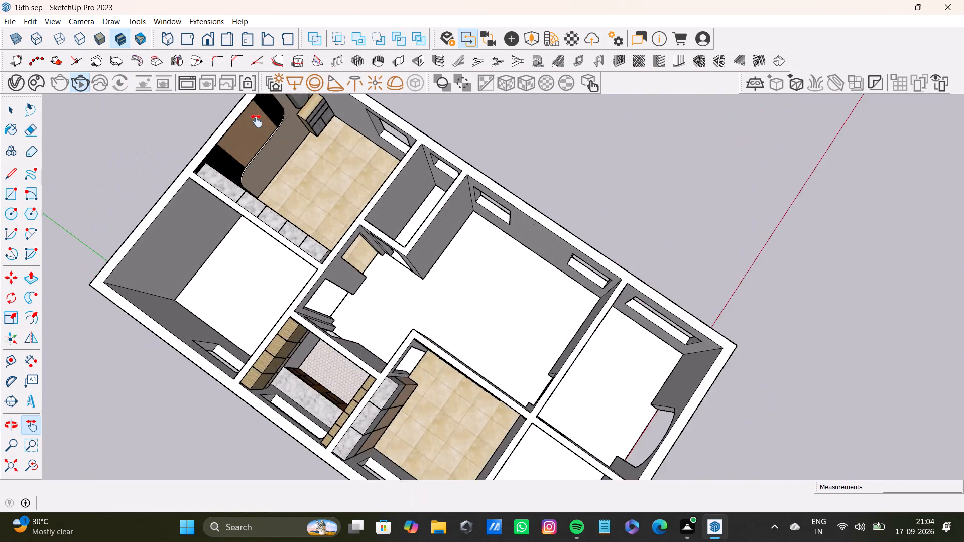
scroll(257, 121, "up", 7)
middle_click_drag(409, 181, 235, 188)
scroll(425, 218, "up", 1)
scroll(348, 237, "up", 1)
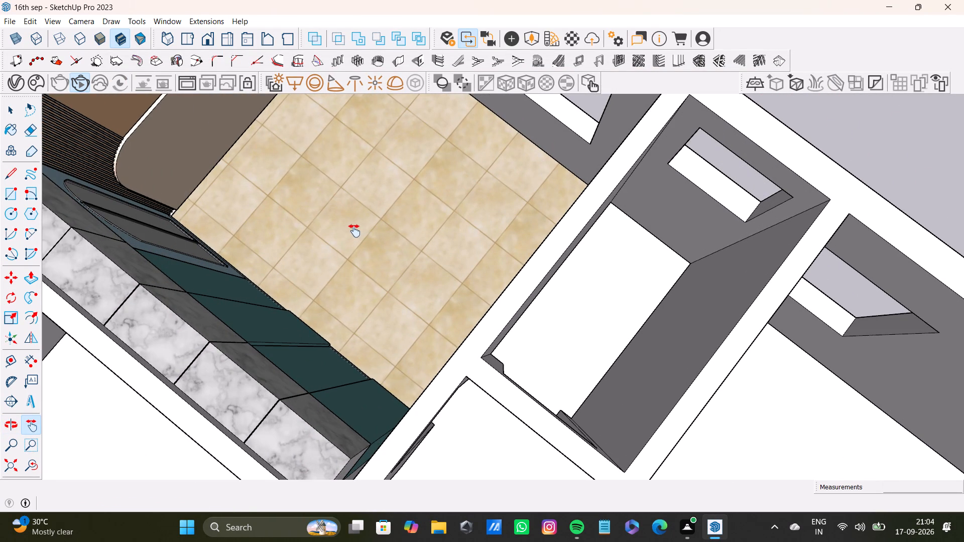
scroll(355, 231, "down", 12)
middle_click_drag(427, 221, 610, 82)
middle_click_drag(387, 288, 566, 236)
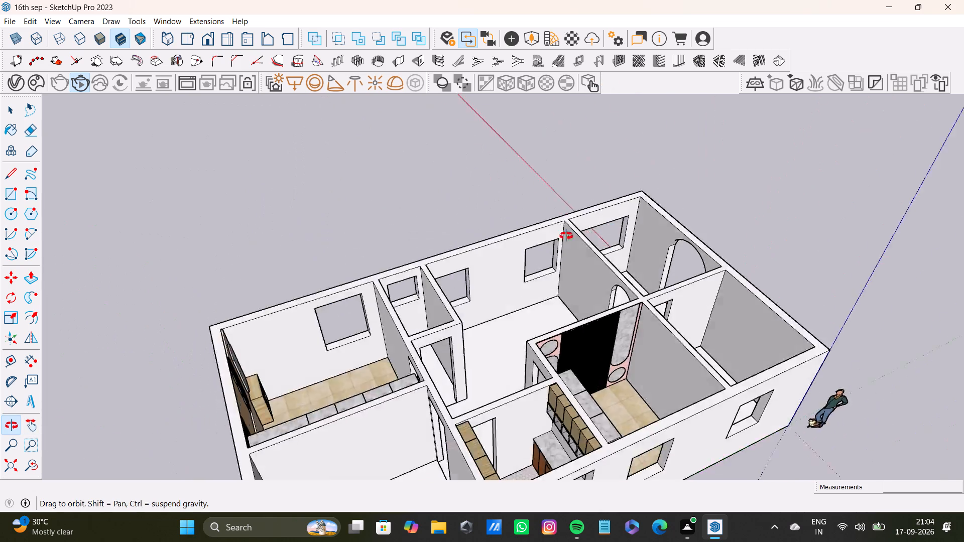
middle_click_drag(566, 236, 910, 223)
middle_click_drag(541, 364, 896, 387)
scroll(421, 285, "up", 2)
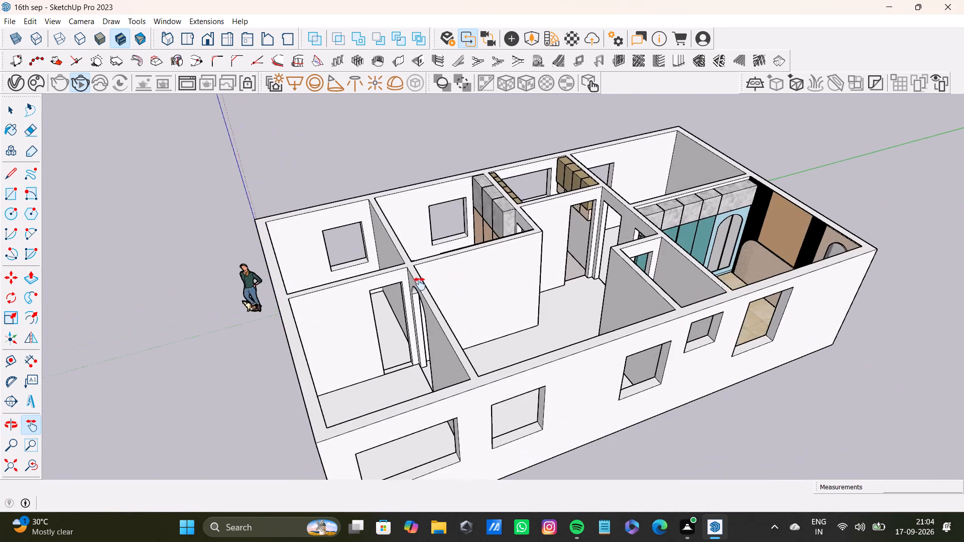
middle_click_drag(428, 279, 366, 287)
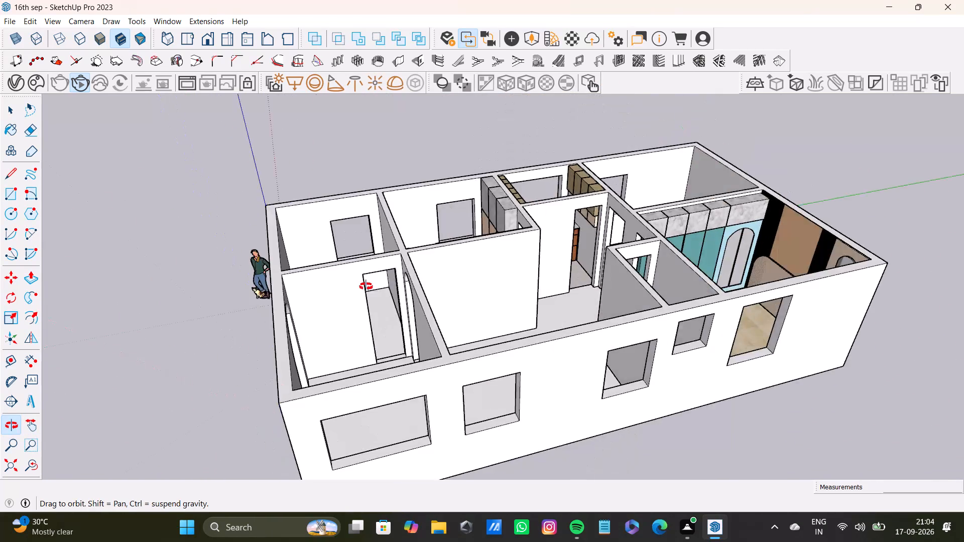
middle_click_drag(366, 287, 380, 277)
scroll(724, 288, "down", 7)
middle_click_drag(742, 285, 891, 302)
scroll(730, 237, "up", 7)
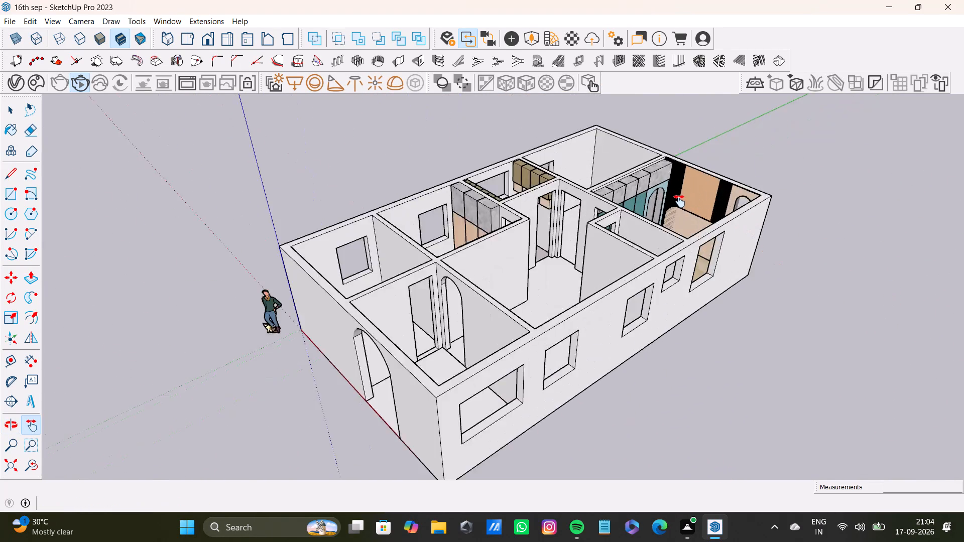
Examine the bedroom with the teal wardrobe, including its arched doors, marble upper cabinets, fluted headboard wall and tiled floor.
scroll(679, 201, "up", 8)
middle_click_drag(727, 246, 761, 300)
scroll(638, 180, "up", 7)
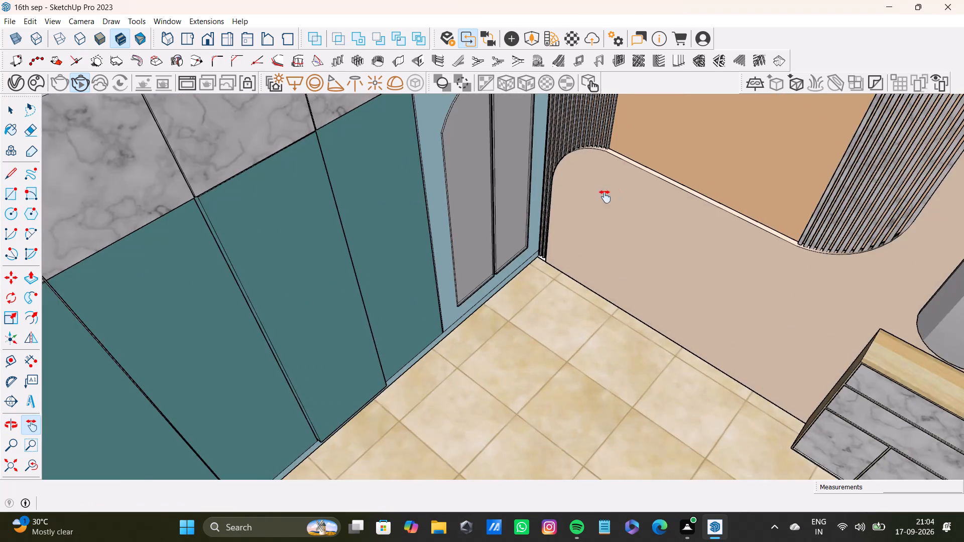
scroll(605, 197, "up", 3)
scroll(609, 233, "down", 16)
middle_click_drag(667, 250, 626, 269)
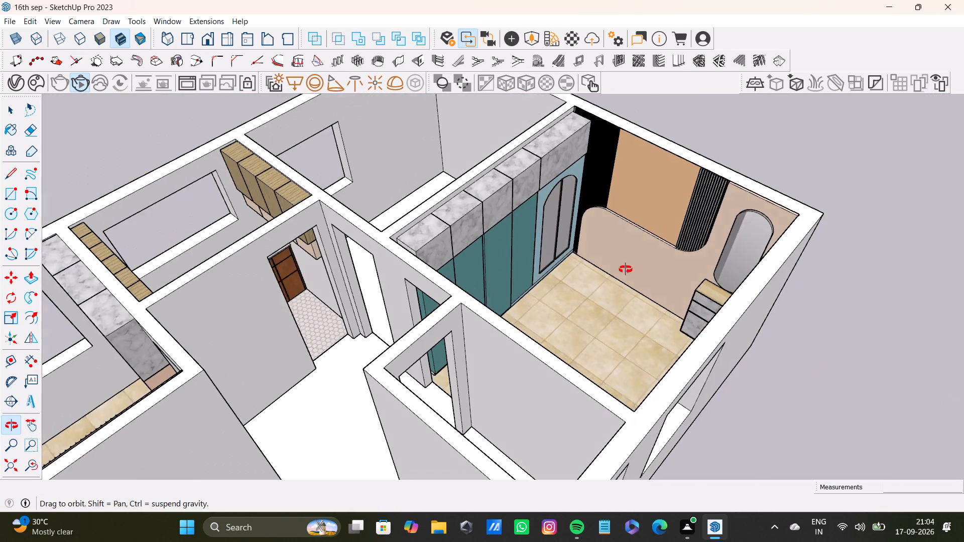
middle_click_drag(626, 269, 465, 298)
scroll(488, 266, "up", 11)
middle_click_drag(539, 276, 533, 335)
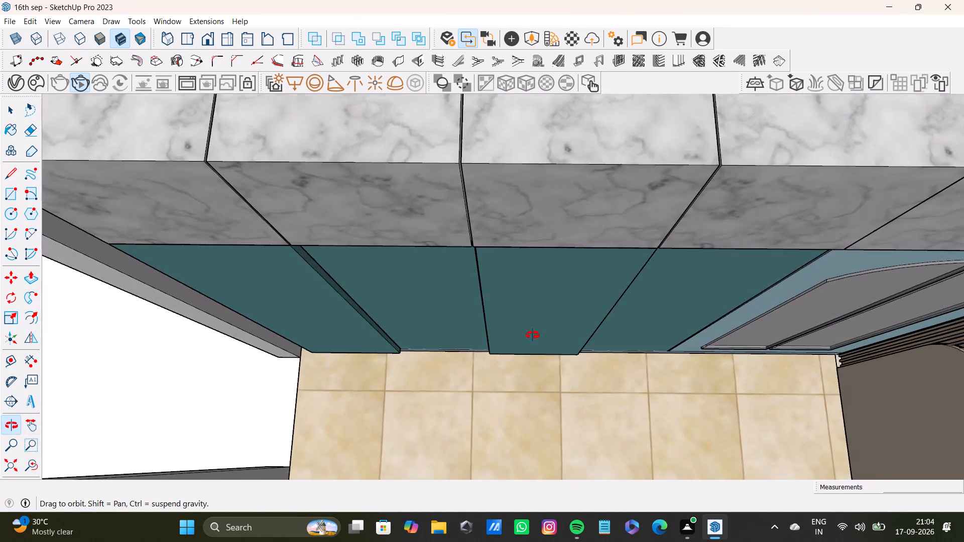
middle_click_drag(533, 335, 522, 265)
scroll(522, 265, "down", 15)
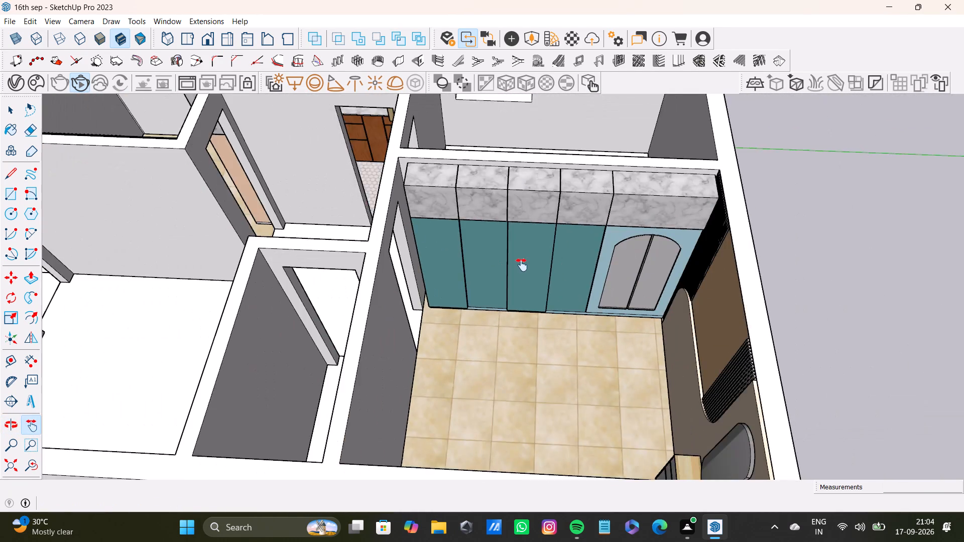
scroll(522, 265, "down", 1)
middle_click_drag(522, 265, 641, 233)
scroll(575, 251, "up", 15)
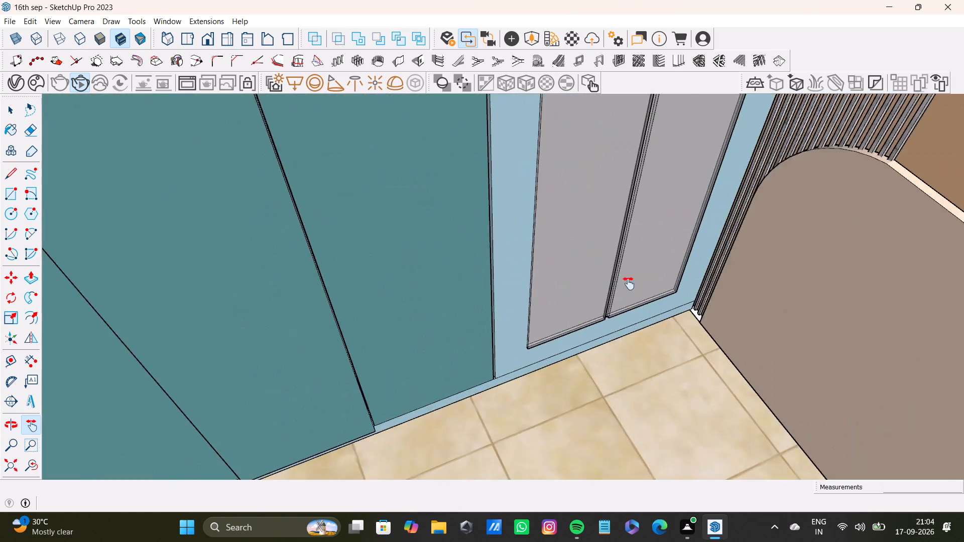
scroll(629, 284, "up", 9)
middle_click_drag(638, 292, 556, 325)
scroll(555, 321, "down", 9)
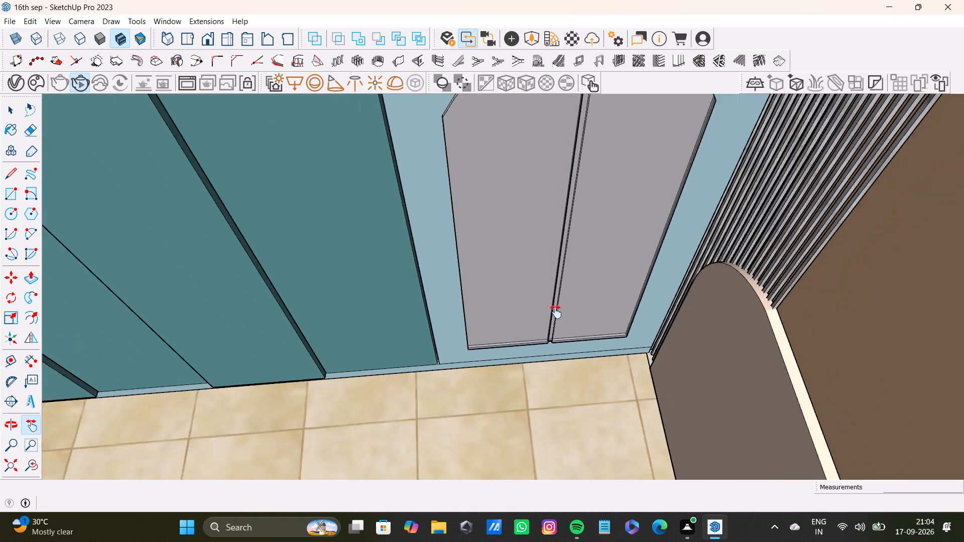
scroll(556, 312, "down", 8)
scroll(561, 238, "up", 12)
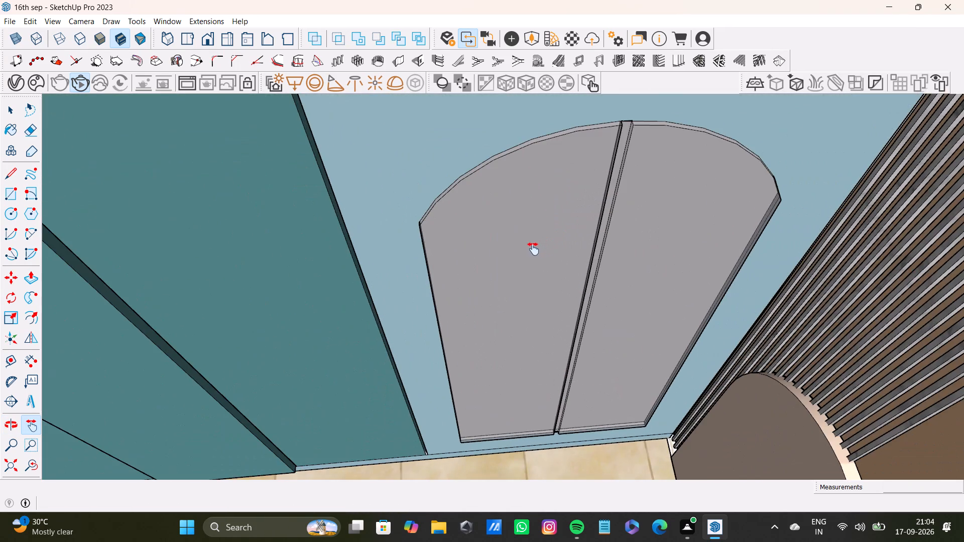
scroll(533, 249, "down", 20)
scroll(533, 249, "down", 4)
middle_click_drag(363, 259, 534, 178)
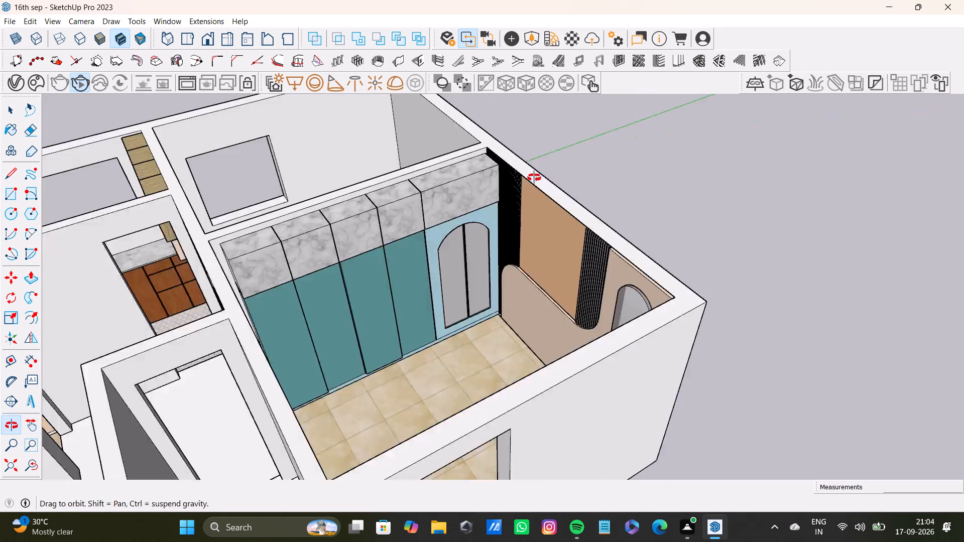
middle_click_drag(534, 178, 538, 176)
Examine the kitchen from above, including its wooden wall cabinets, marble counter and hexagonal floor tiles.
scroll(350, 285, "down", 8)
middle_click_drag(261, 307, 485, 215)
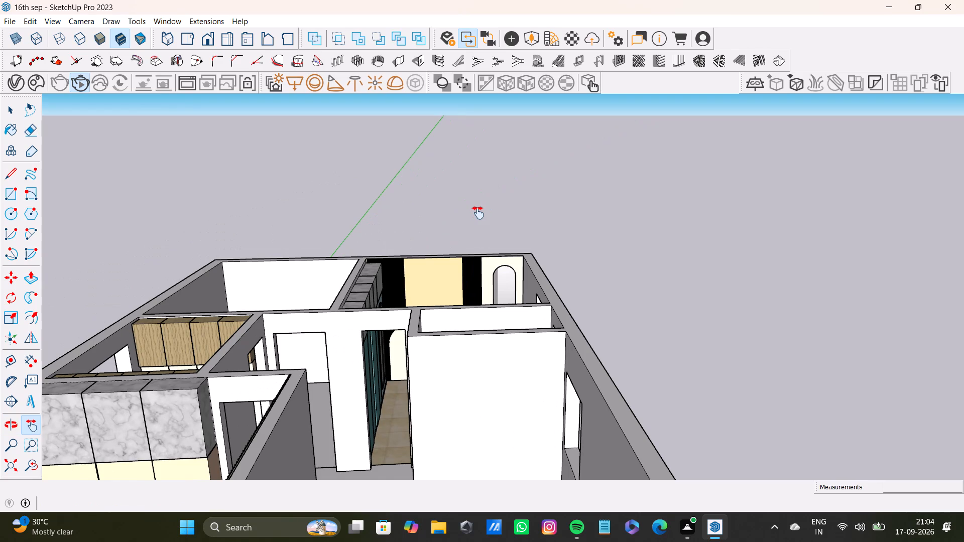
scroll(447, 280, "down", 4)
middle_click_drag(446, 281, 429, 449)
scroll(329, 374, "down", 5)
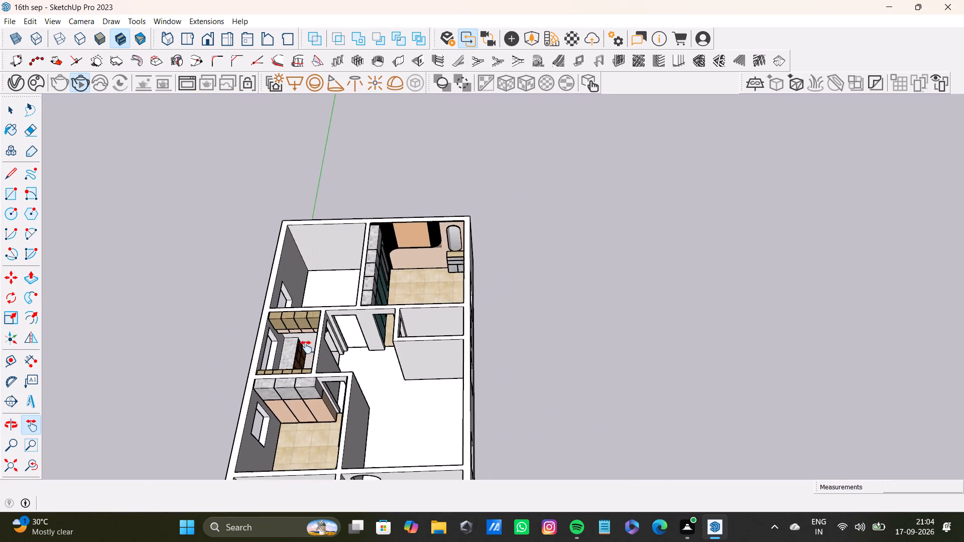
middle_click_drag(310, 341, 296, 431)
scroll(297, 374, "up", 12)
middle_click_drag(329, 336, 284, 395)
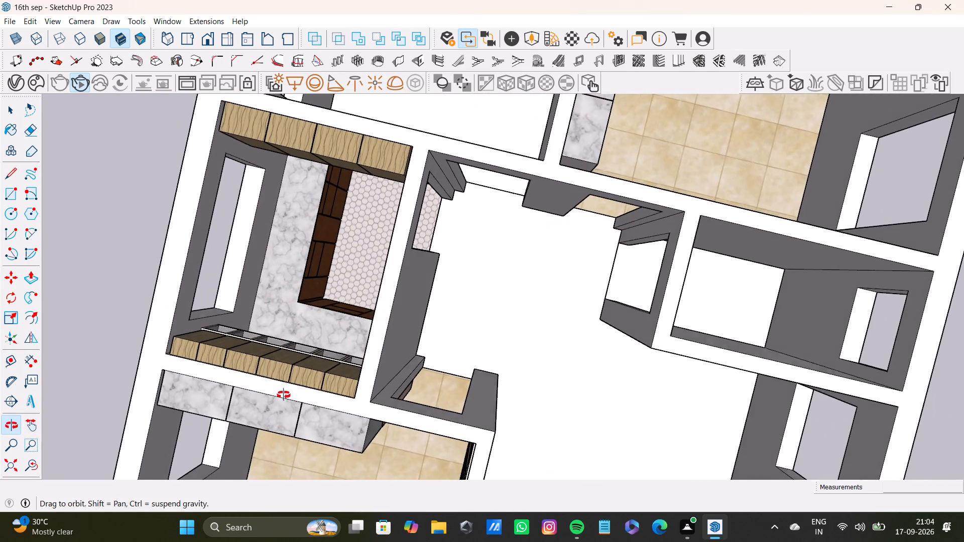
middle_click_drag(284, 395, 284, 394)
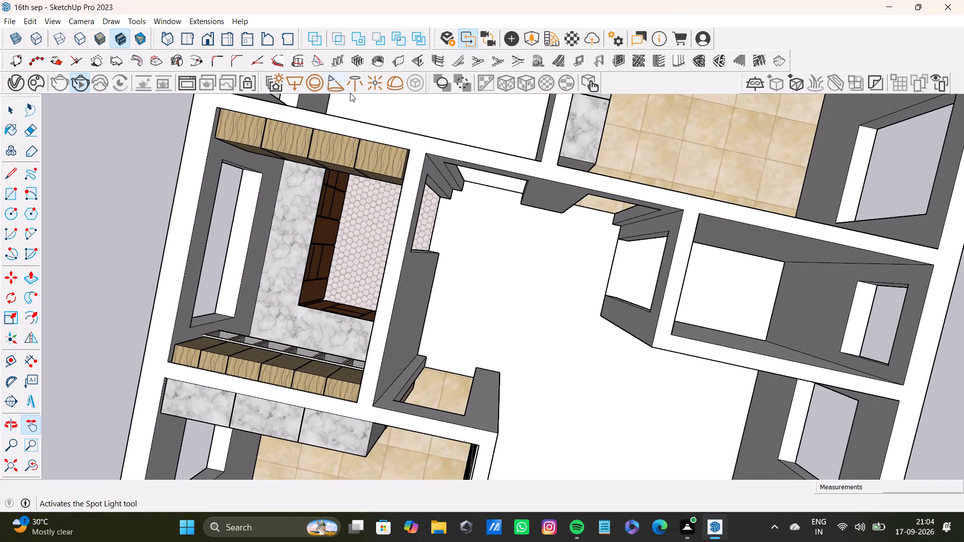
scroll(450, 221, "down", 18)
scroll(432, 277, "up", 6)
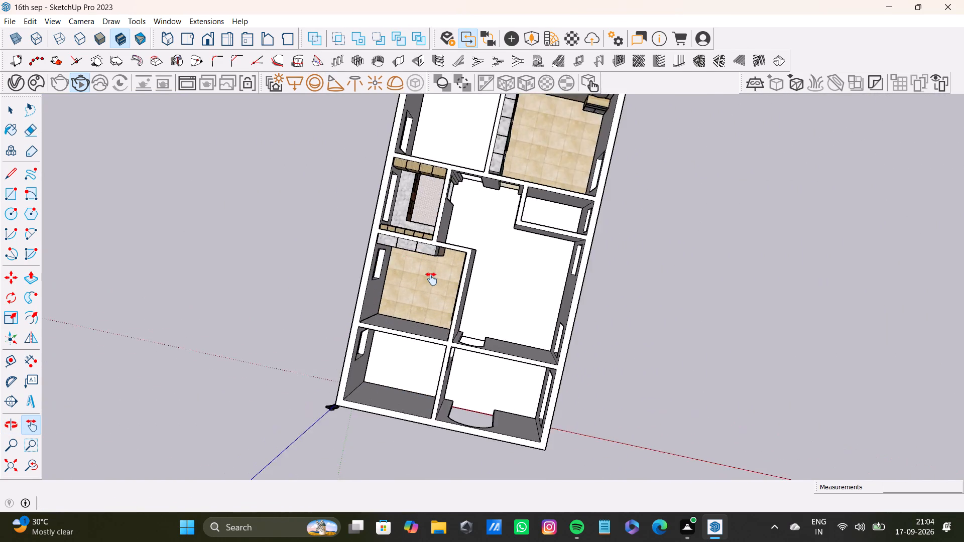
Examine the other bedroom's pink fluted wall up close, including its round and arched marble panels.
scroll(431, 279, "up", 7)
middle_click_drag(434, 282, 555, 156)
middle_click_drag(362, 300, 625, 237)
scroll(499, 266, "up", 2)
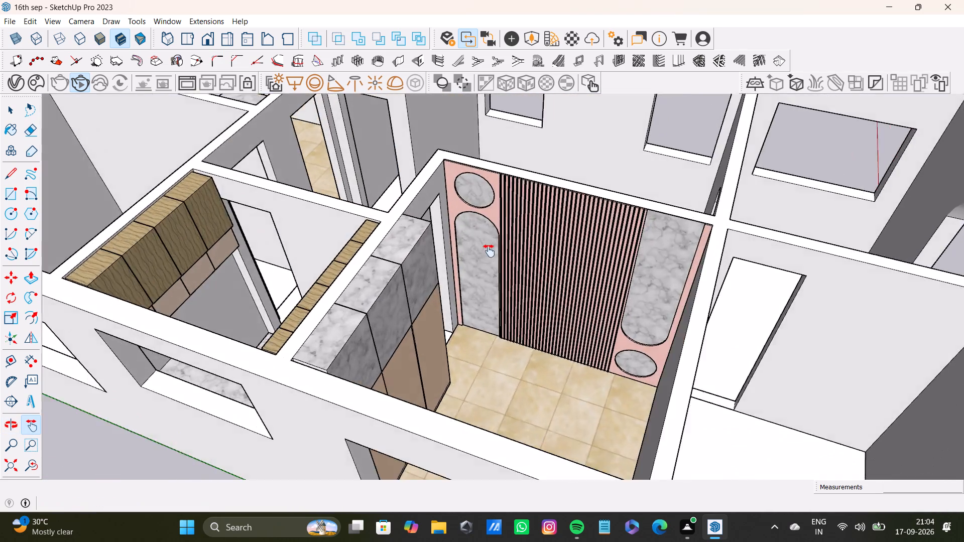
scroll(489, 251, "up", 12)
middle_click_drag(456, 279, 488, 347)
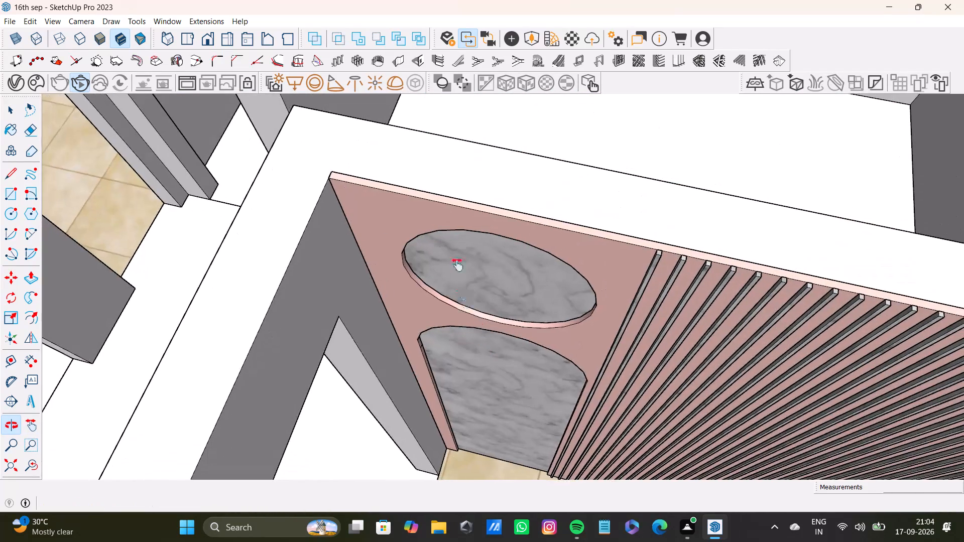
scroll(457, 265, "up", 4)
key("space")
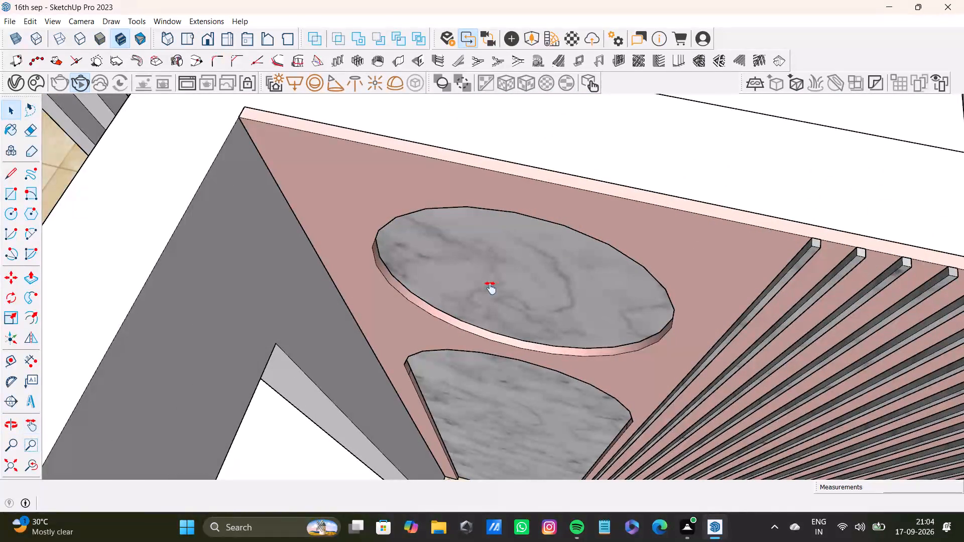
scroll(474, 286, "down", 20)
scroll(474, 286, "down", 2)
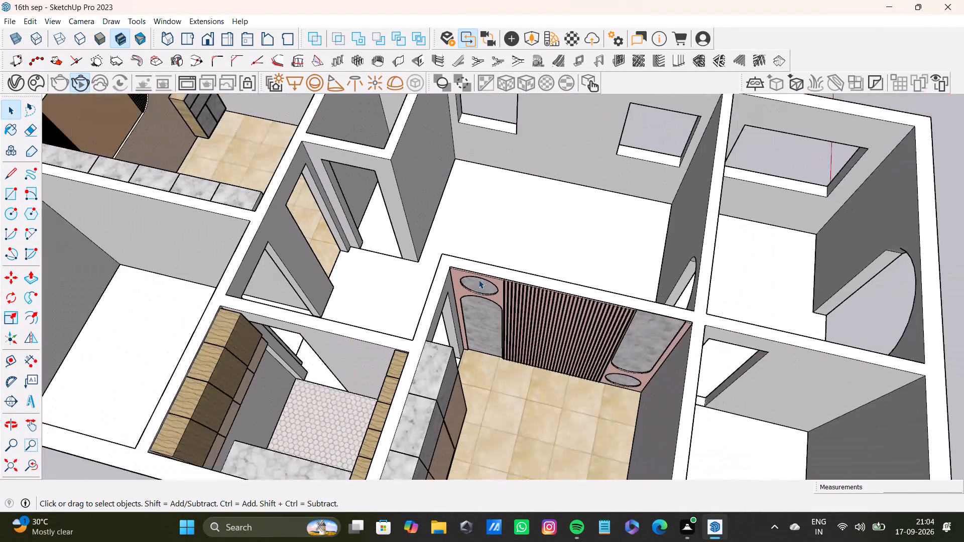
scroll(478, 280, "down", 4)
left_click(910, 176)
scroll(518, 328, "up", 11)
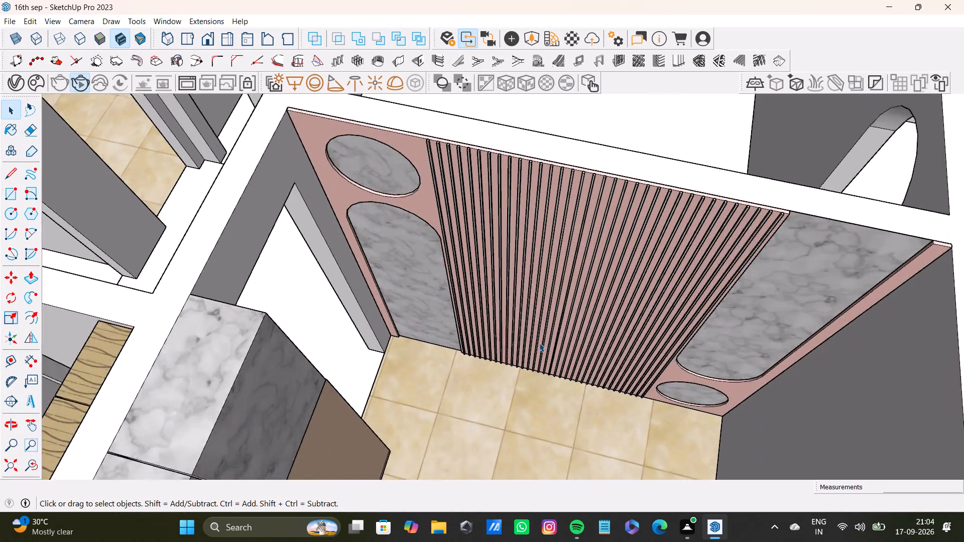
middle_click_drag(570, 331, 516, 270)
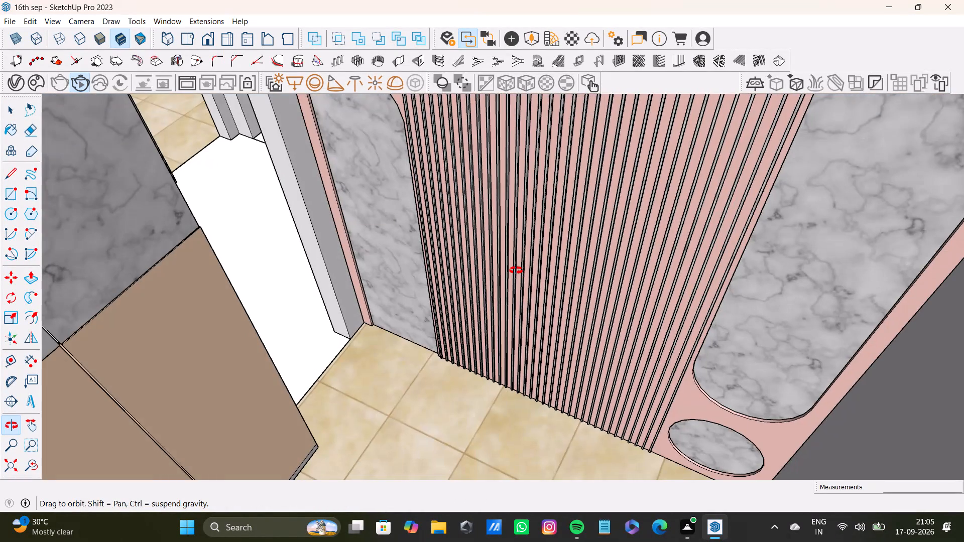
middle_click_drag(516, 270, 461, 296)
Examine the base strip where the brown wardrobe meets the beige tiled floor, and its surroundings.
scroll(459, 296, "down", 7)
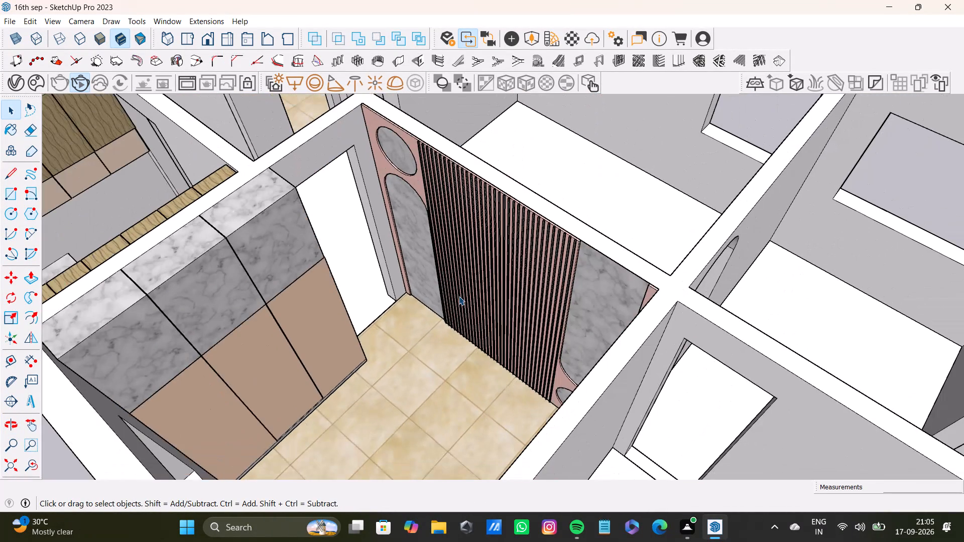
scroll(358, 380, "up", 20)
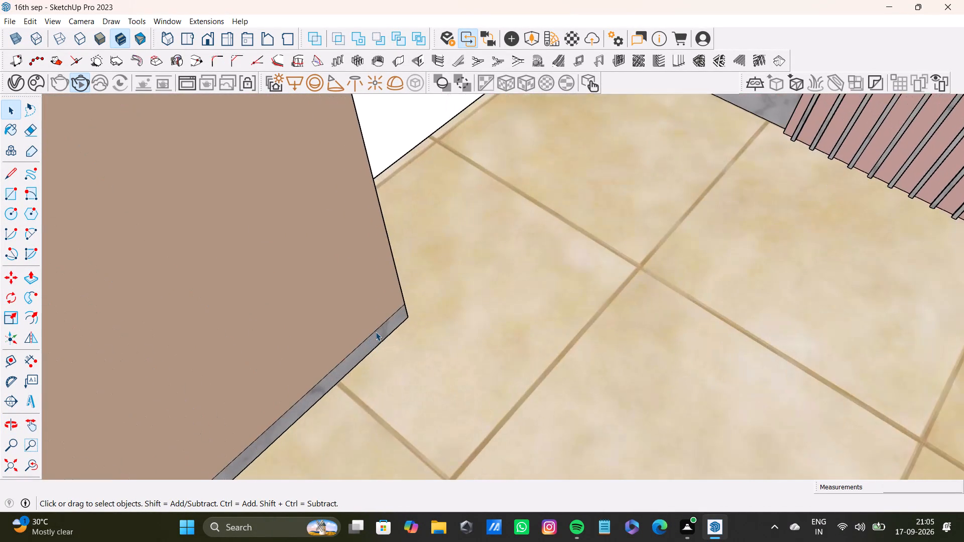
scroll(376, 332, "down", 20)
scroll(376, 332, "down", 1)
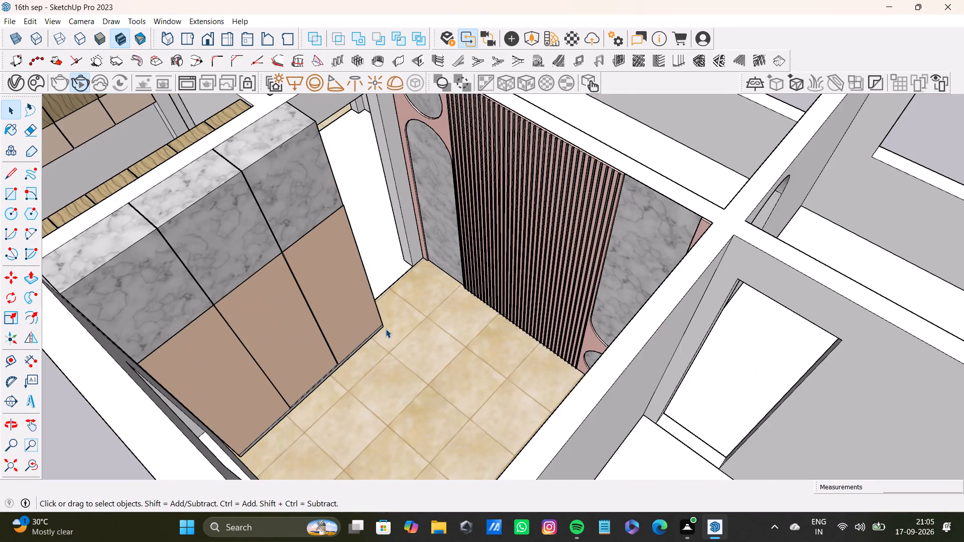
scroll(379, 339, "up", 20)
scroll(379, 339, "up", 6)
scroll(391, 294, "down", 6)
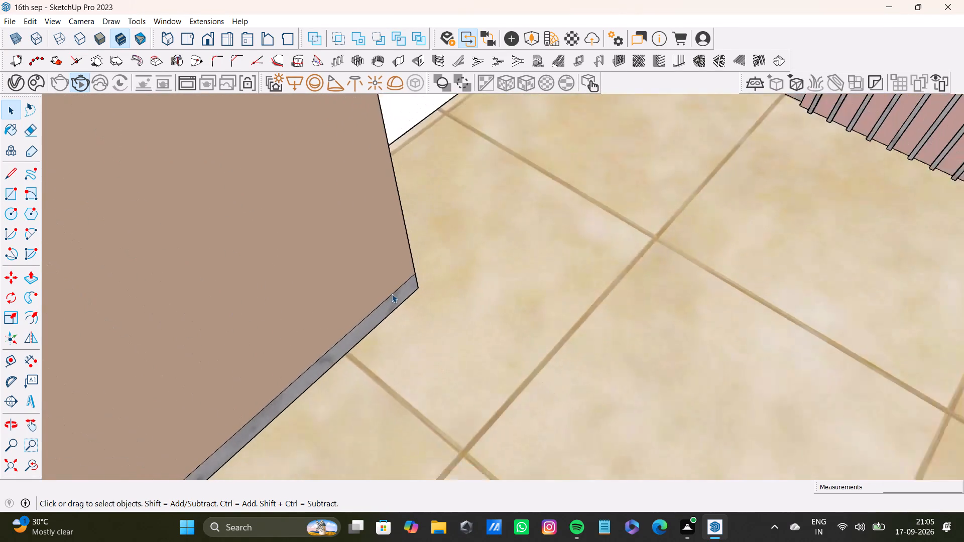
scroll(392, 294, "down", 20)
scroll(392, 294, "down", 17)
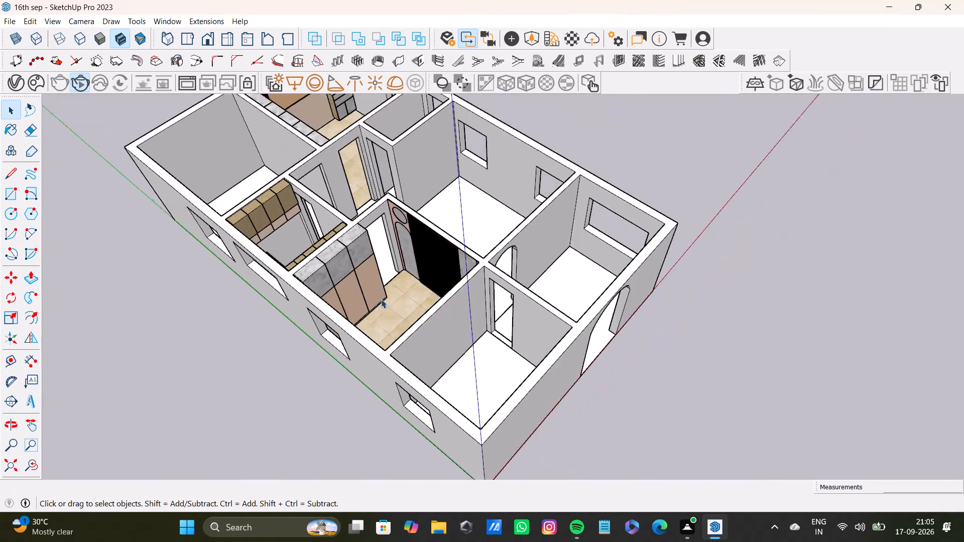
scroll(381, 299, "down", 5)
left_click(524, 184)
scroll(384, 288, "up", 12)
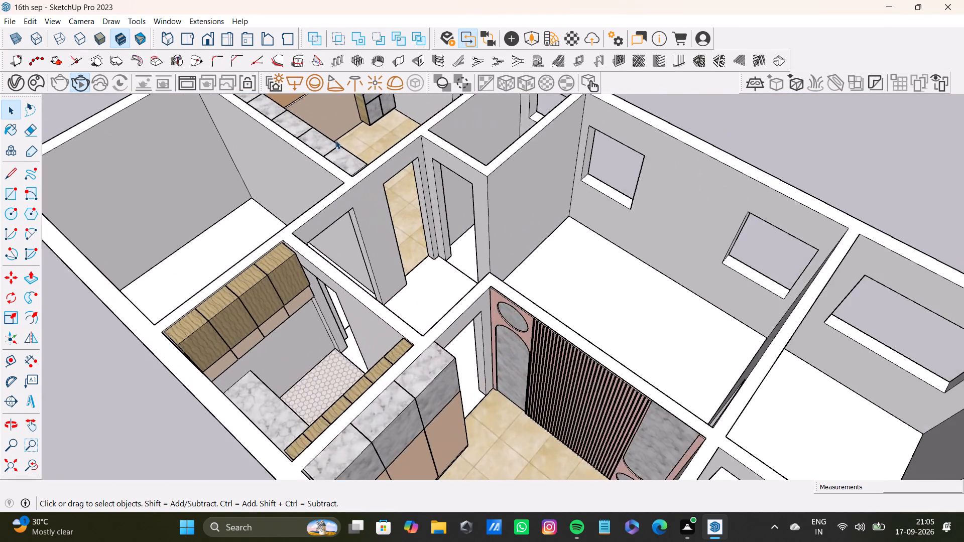
Stop the running V-Ray interactive render.
scroll(335, 140, "up", 7)
middle_click_drag(449, 115, 239, 145)
scroll(449, 154, "down", 12)
middle_click_drag(623, 151, 443, 149)
scroll(557, 143, "up", 8)
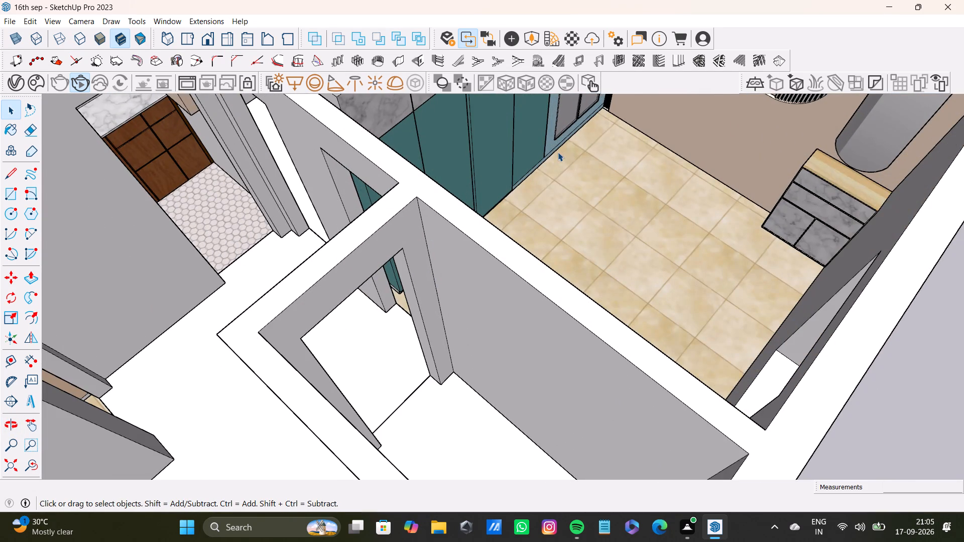
scroll(562, 156, "down", 8)
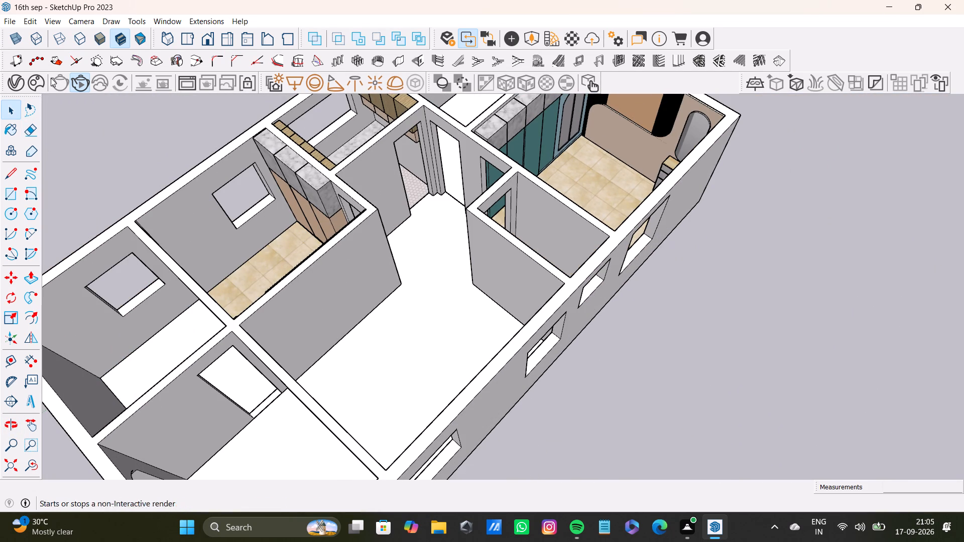
left_click(88, 89)
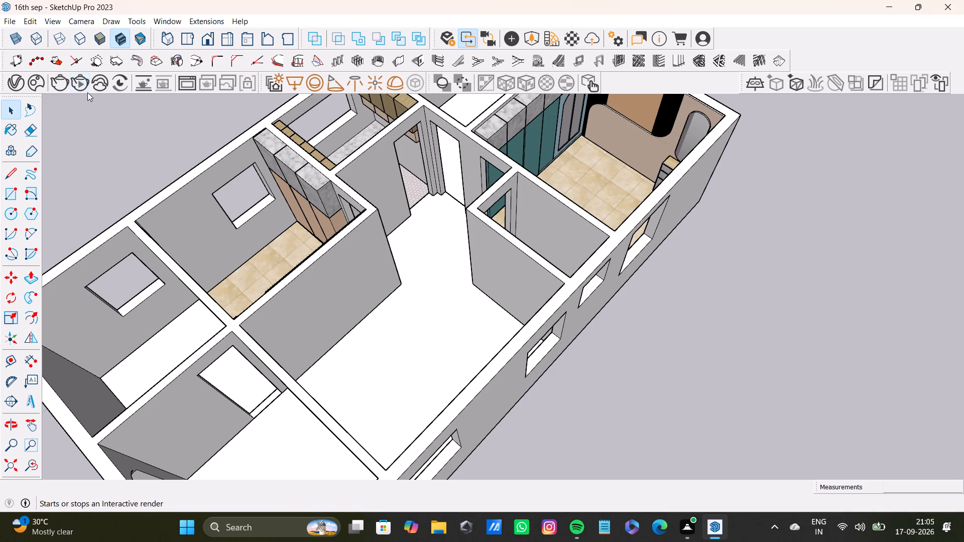
Capture a screenshot of the whole house from above, seen from the corner beside the arched front entrance.
scroll(204, 243, "down", 8)
middle_click_drag(219, 270, 551, 177)
scroll(403, 418, "up", 2)
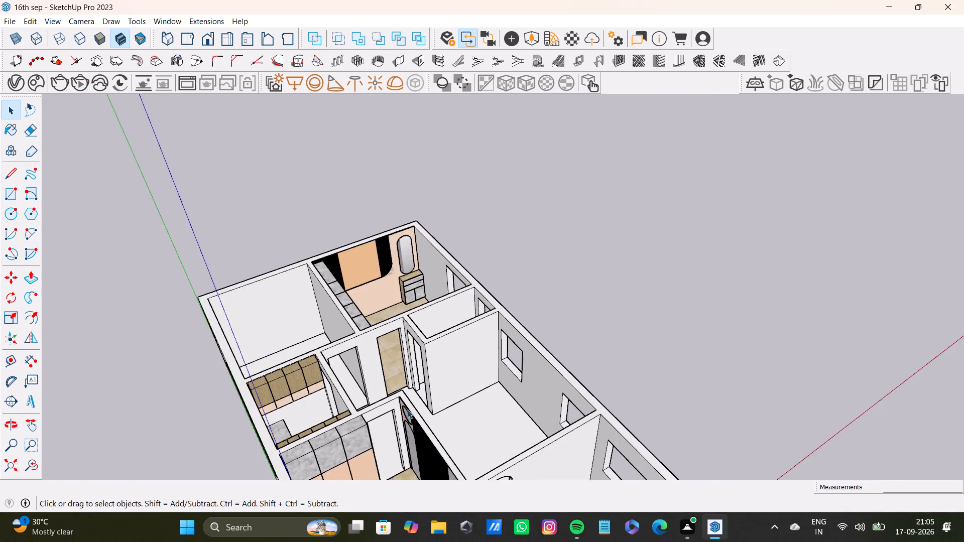
middle_click_drag(411, 408, 280, 397)
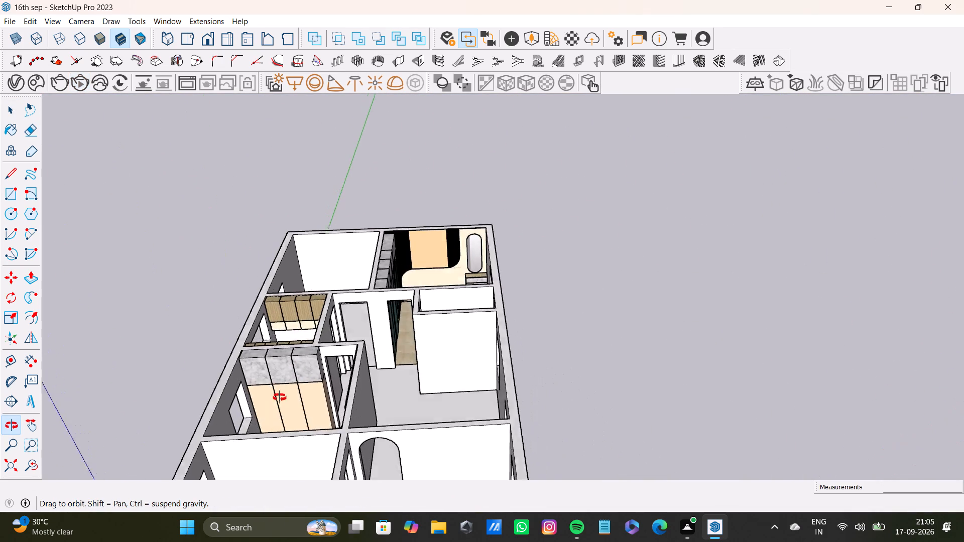
middle_click_drag(280, 397, 279, 397)
scroll(280, 383, "down", 7)
middle_click_drag(303, 372, 373, 314)
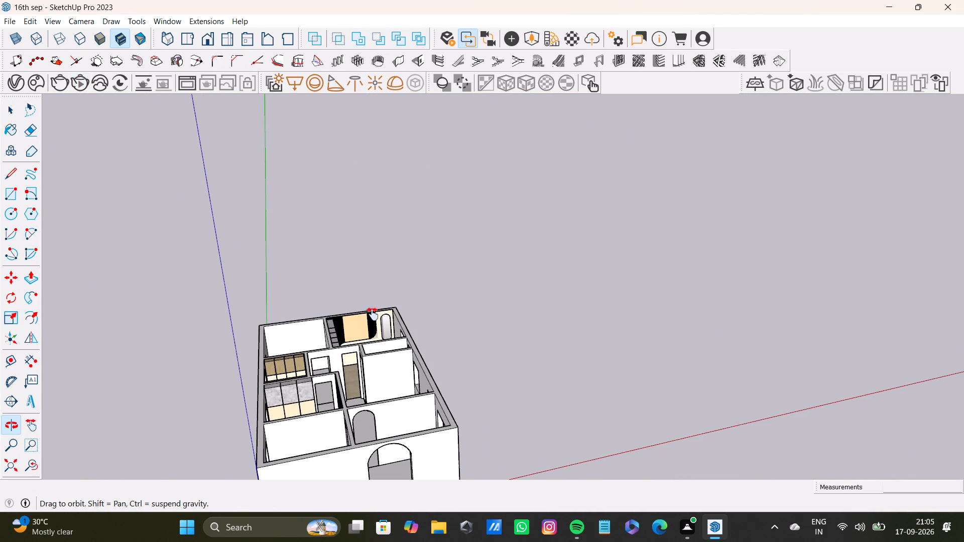
middle_click_drag(373, 314, 398, 200)
middle_click_drag(411, 289, 513, 366)
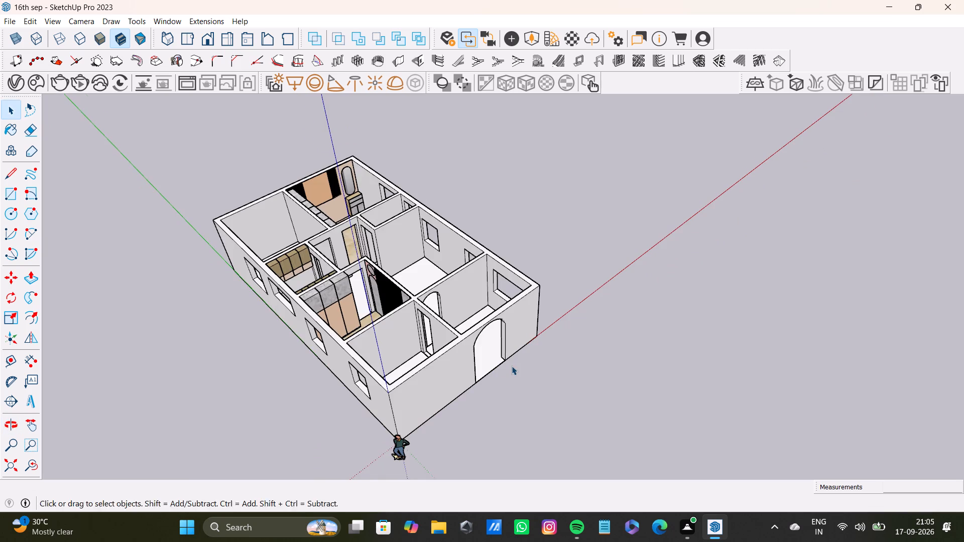
middle_click_drag(512, 366, 487, 418)
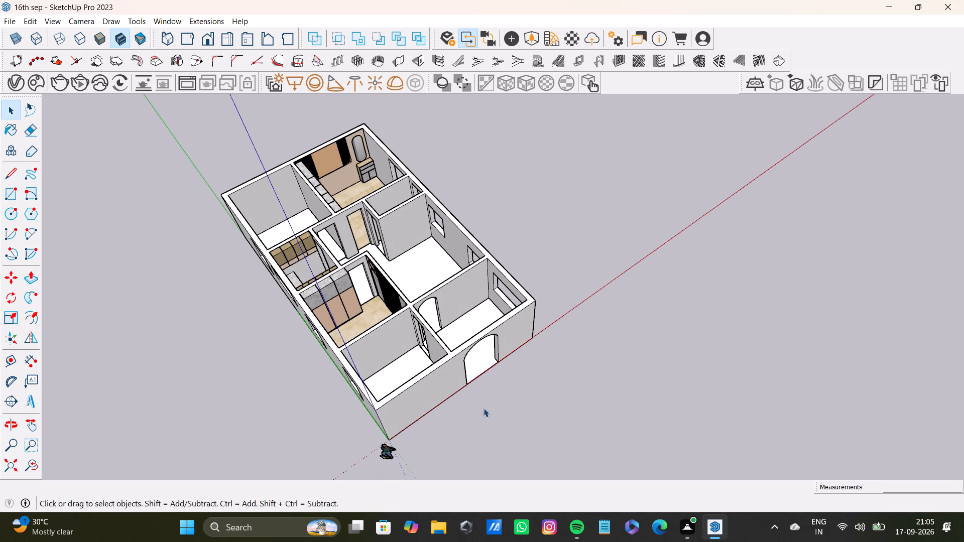
key("super+Pause")
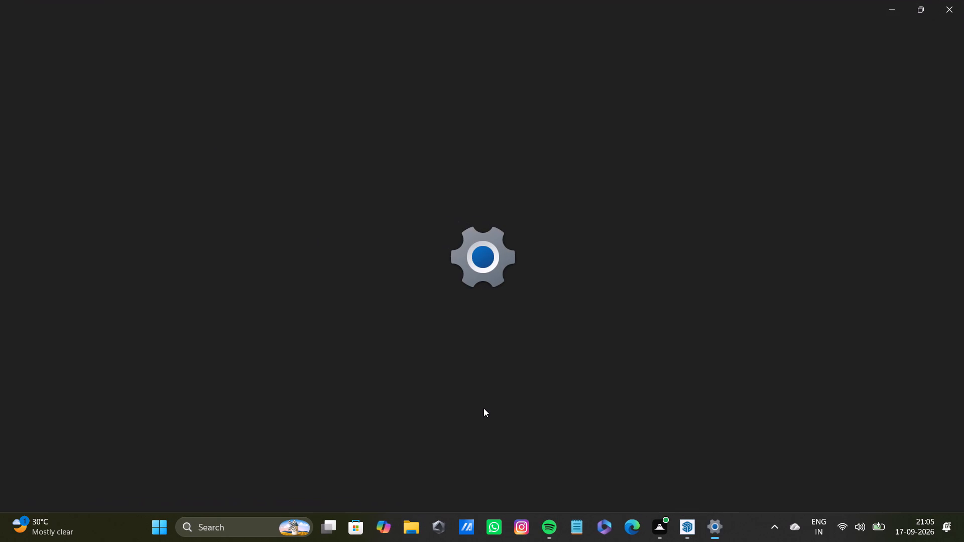
left_click(957, 4)
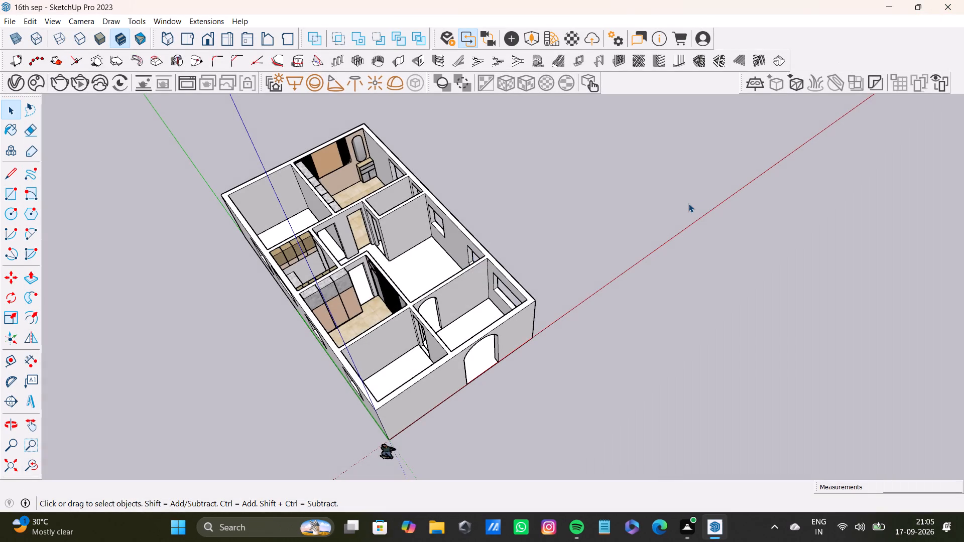
key("super+Print")
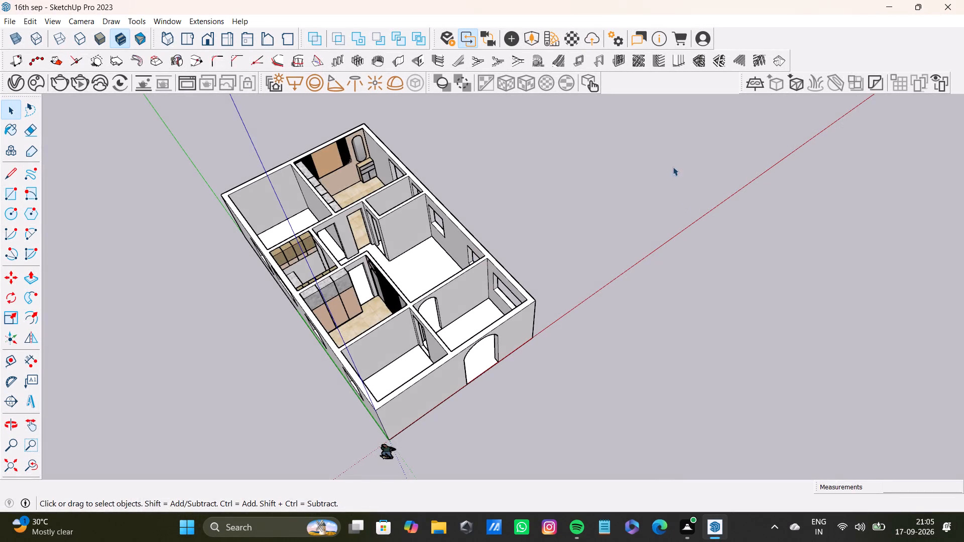
Capture a screenshot of the teal-wardrobe bedroom from above, showing its marble upper cabinets, headboard wall, arched mirror and tiled floor.
scroll(312, 234, "up", 11)
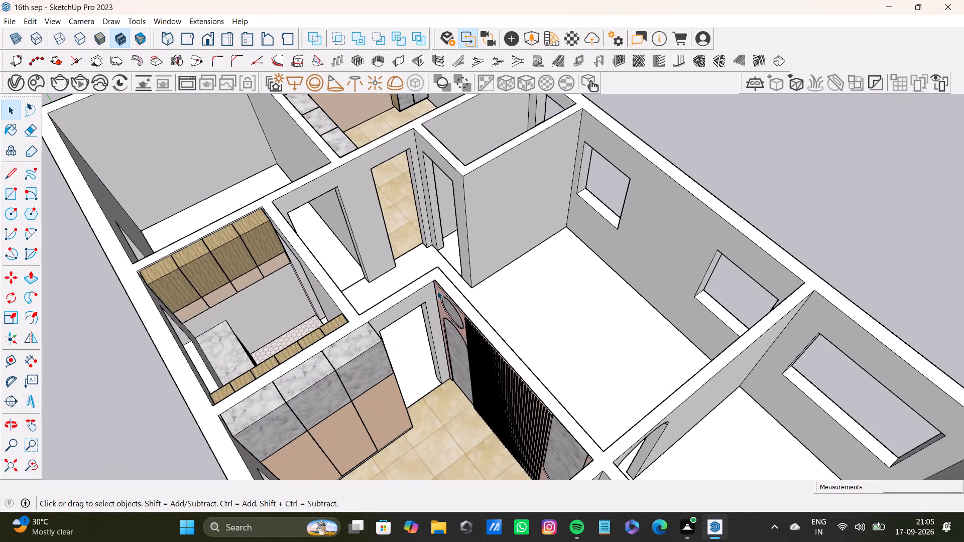
scroll(436, 291, "down", 11)
middle_click_drag(442, 287, 499, 375, "shift")
scroll(475, 313, "up", 8)
middle_click_drag(713, 337, 668, 337)
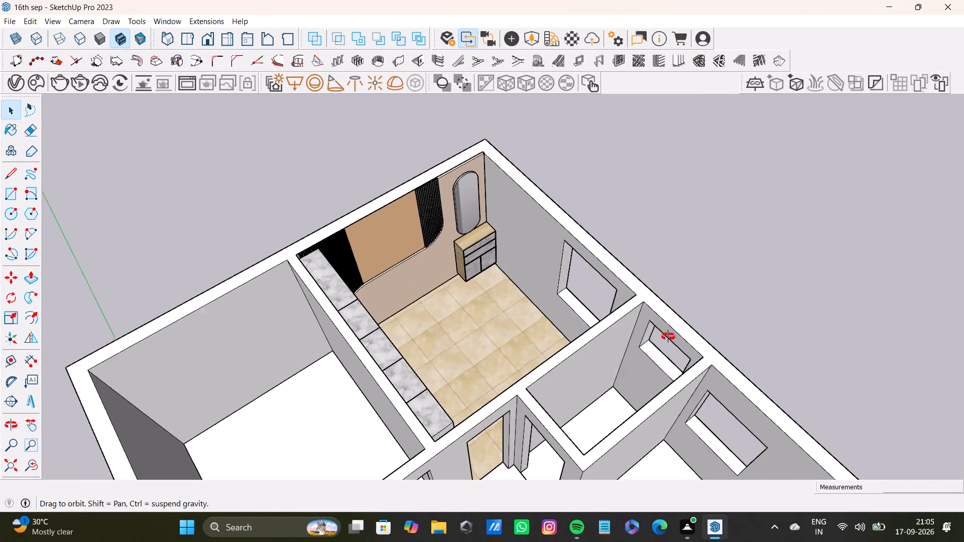
middle_click_drag(668, 337, 572, 248)
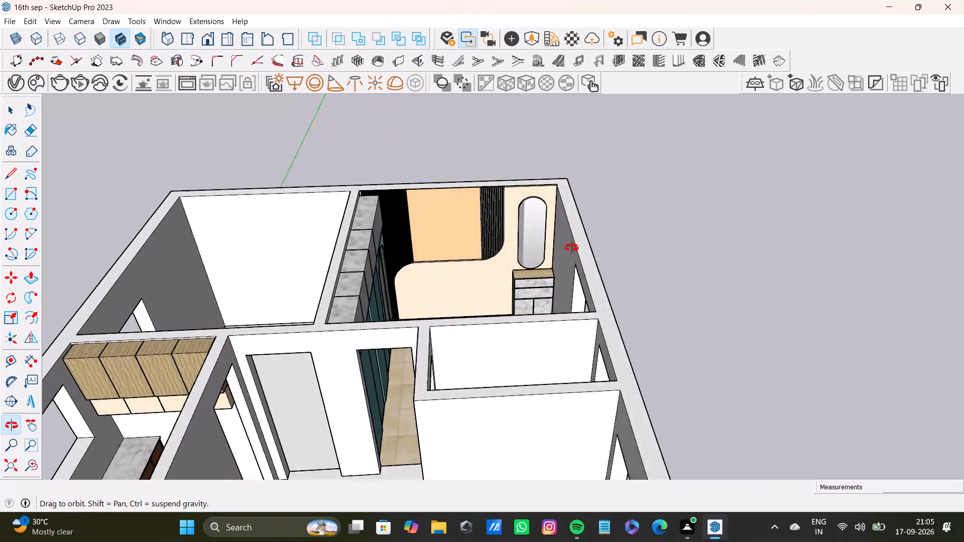
middle_click_drag(572, 248, 478, 379)
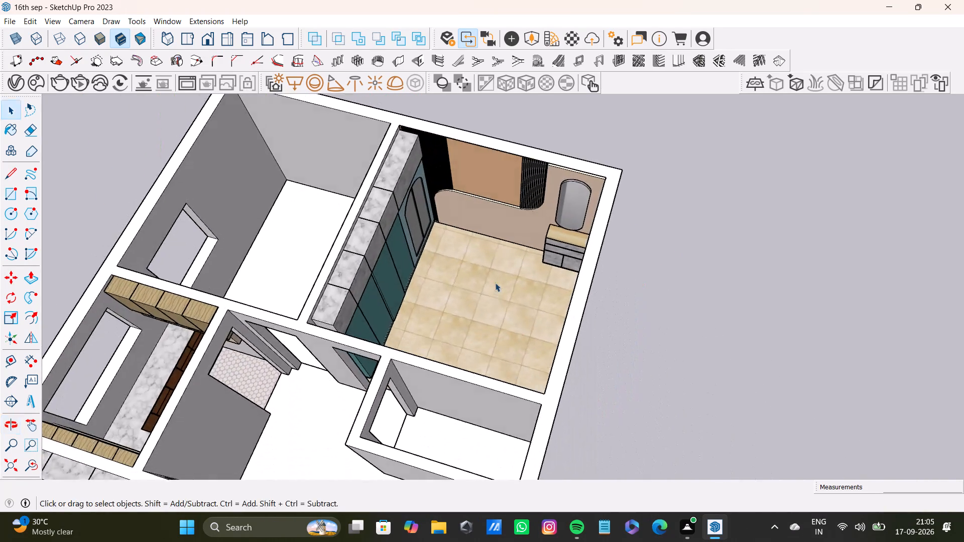
scroll(495, 283, "up", 3)
middle_click_drag(505, 274, 501, 343, "shift")
middle_click_drag(501, 345, 440, 309)
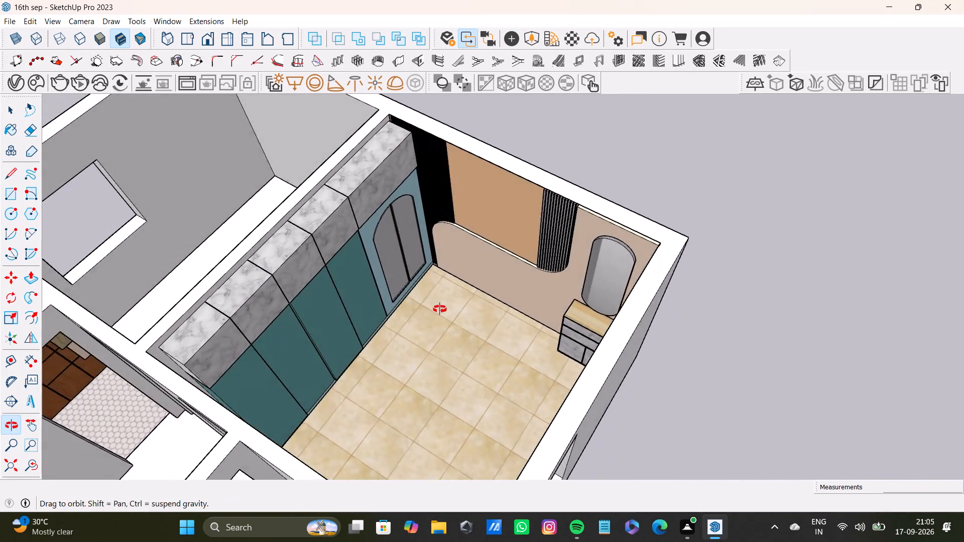
middle_click_drag(440, 309, 505, 280)
middle_click_drag(531, 318, 536, 337)
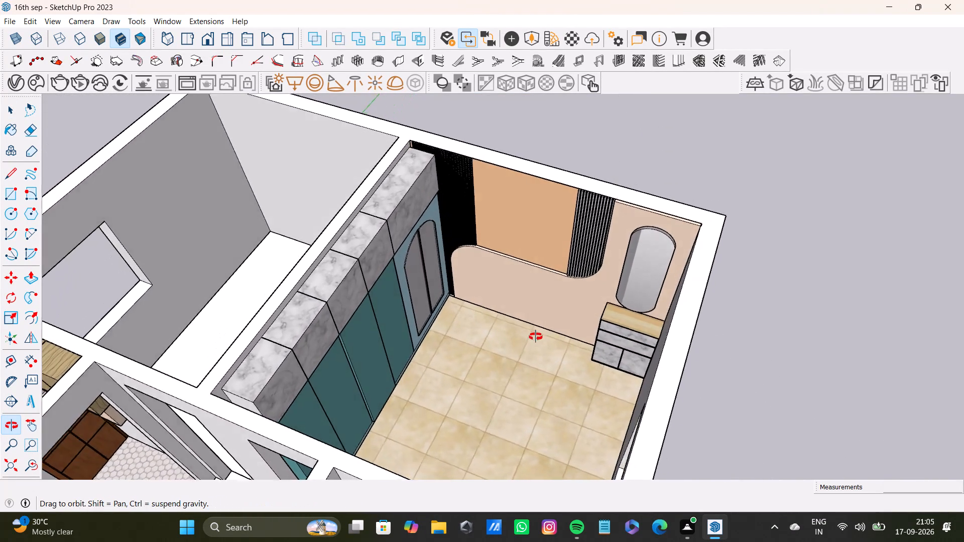
middle_click_drag(536, 337, 532, 334)
key("super+Print")
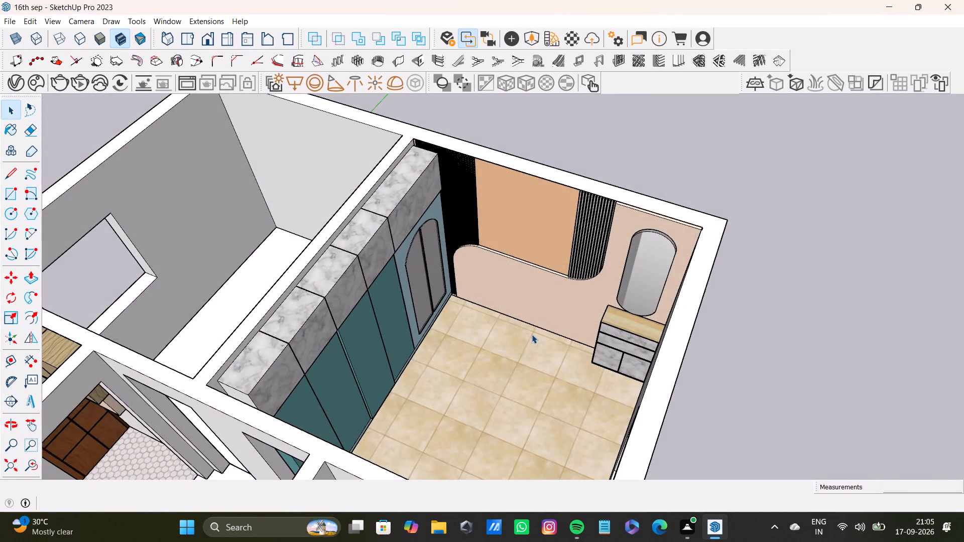
Capture a screenshot of the other bedroom, showing its pink fluted wall with marble panels and the brown wardrobe.
scroll(542, 309, "down", 9)
middle_click_drag(516, 331, 589, 321, "shift")
scroll(304, 384, "up", 7)
middle_click_drag(507, 427, 540, 373)
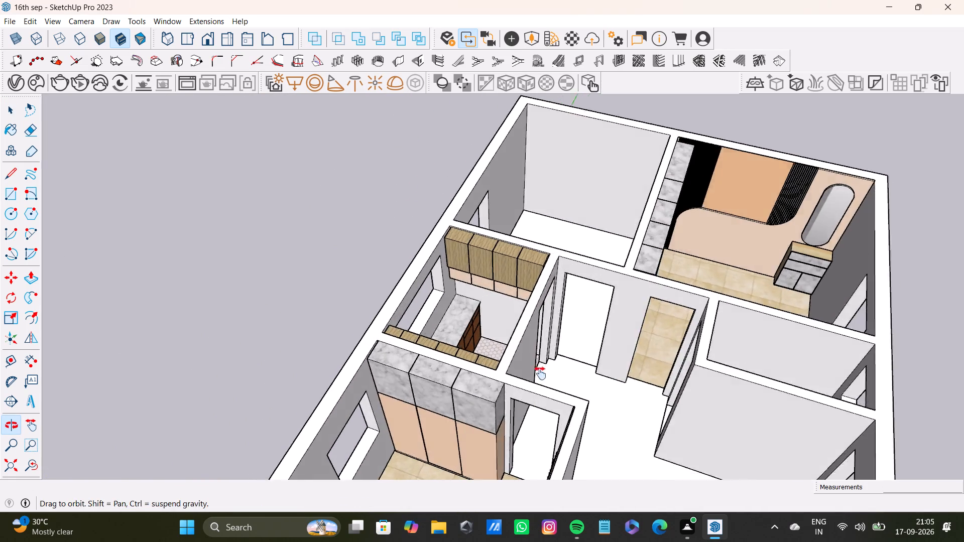
middle_click_drag(540, 373, 556, 248)
middle_click_drag(444, 342, 670, 331)
scroll(578, 239, "up", 3)
middle_click_drag(570, 242, 541, 286, "shift")
middle_click_drag(541, 286, 623, 340)
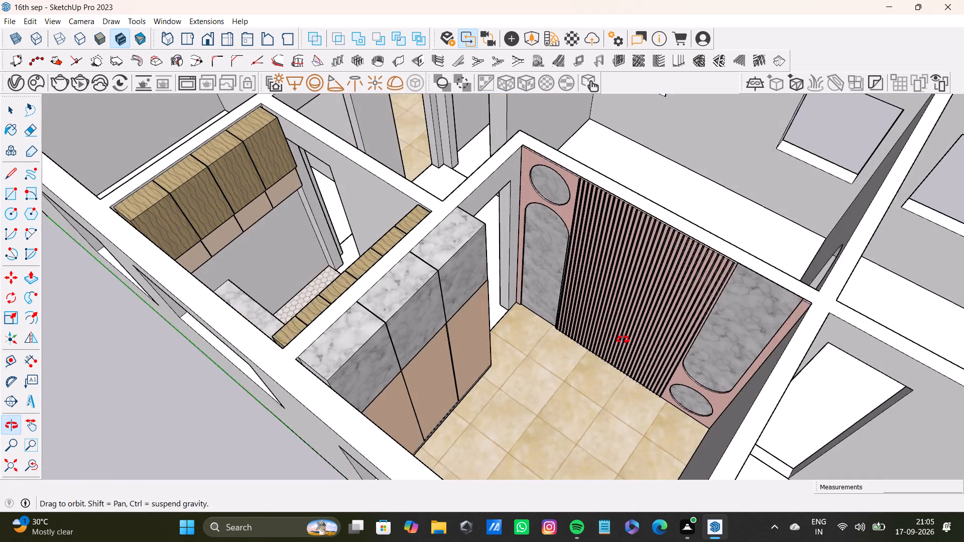
middle_click_drag(623, 340, 616, 312)
key("super+Print")
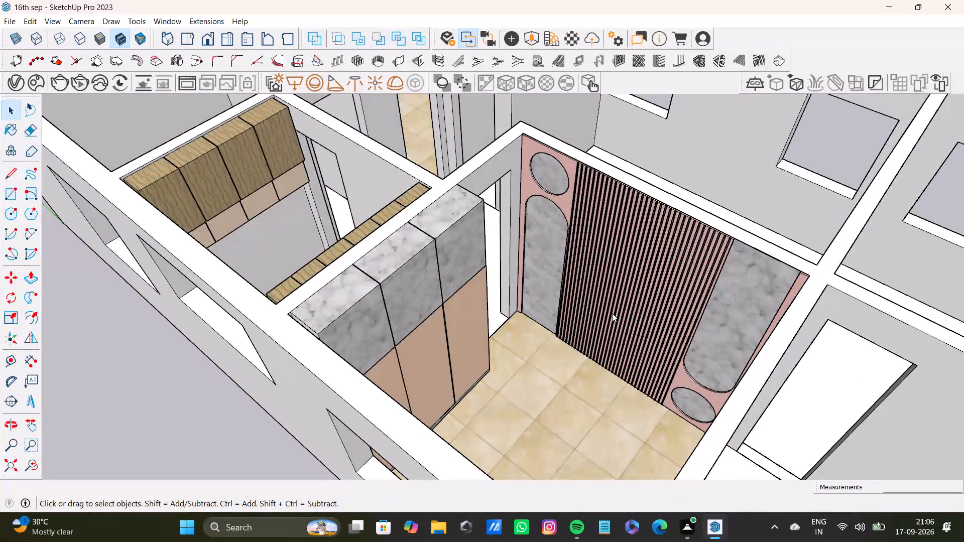
Capture a screenshot of the kitchen from above, showing the L-shaped marble counter, wooden wall cabinets and hexagonal floor tiles.
scroll(291, 275, "up", 9)
middle_click_drag(295, 300, 438, 287)
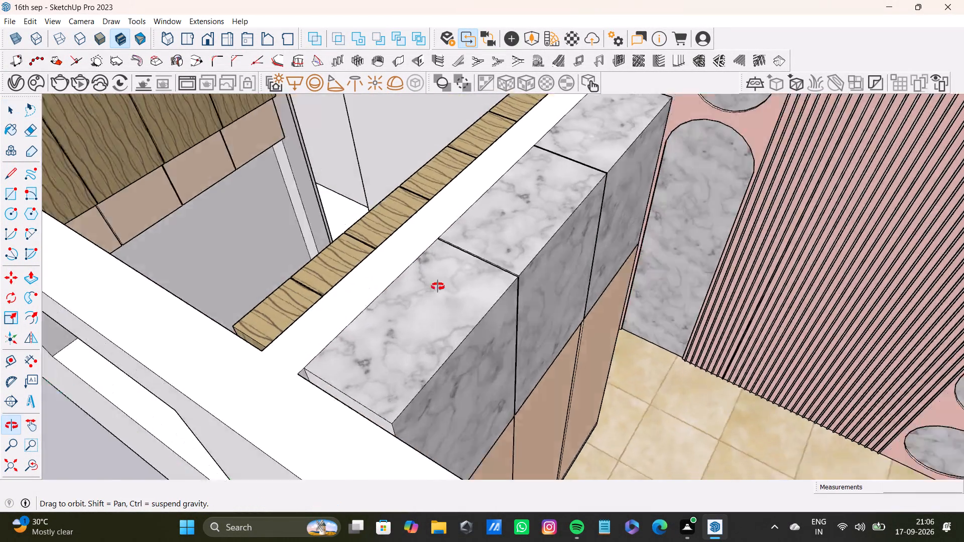
middle_click_drag(438, 287, 853, 322)
scroll(496, 393, "up", 4)
middle_click_drag(448, 398, 707, 423)
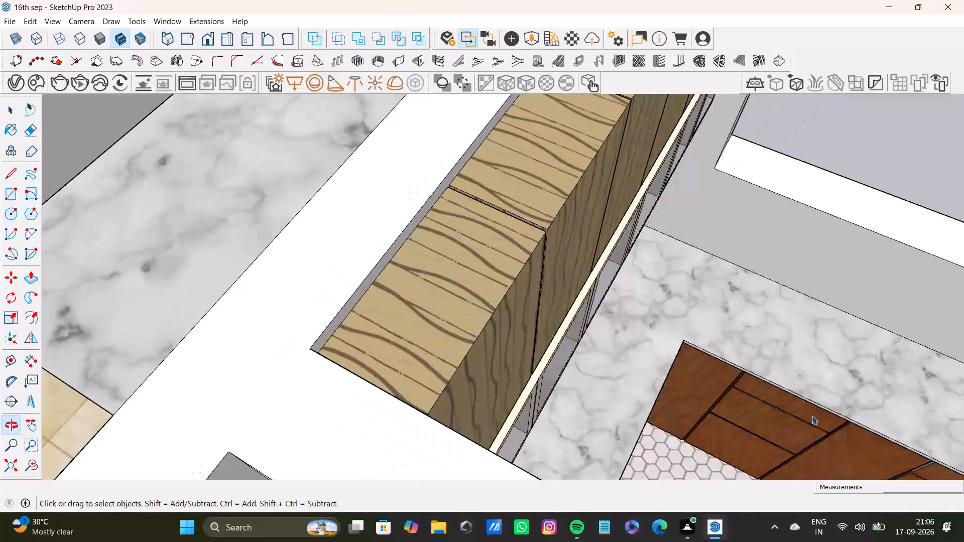
scroll(808, 416, "down", 4)
middle_click_drag(793, 397, 481, 361, "shift")
middle_click_drag(459, 363, 576, 330)
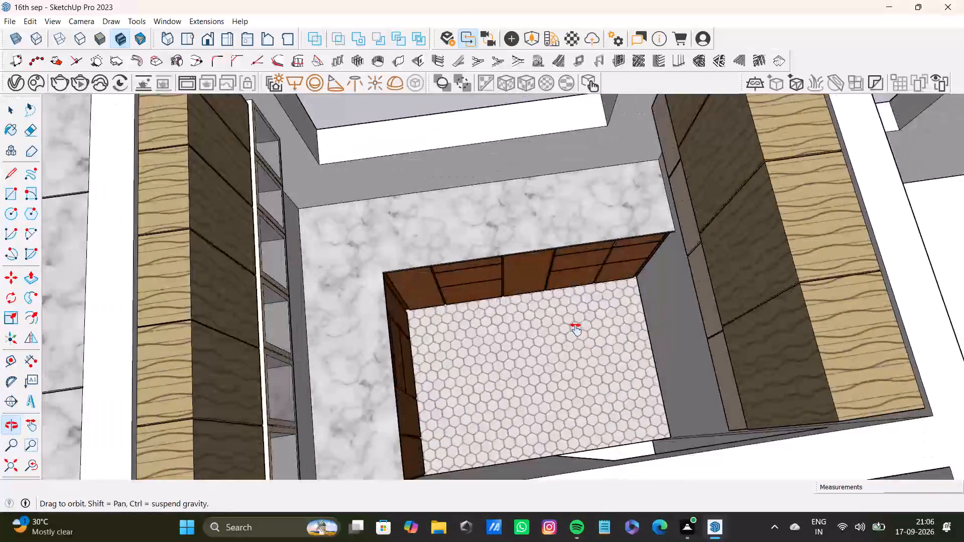
middle_click_drag(576, 330, 570, 318)
middle_click_drag(568, 324, 517, 397)
scroll(552, 333, "down", 2, "shift")
middle_click_drag(553, 338, 555, 368, "shift")
key("super+Print")
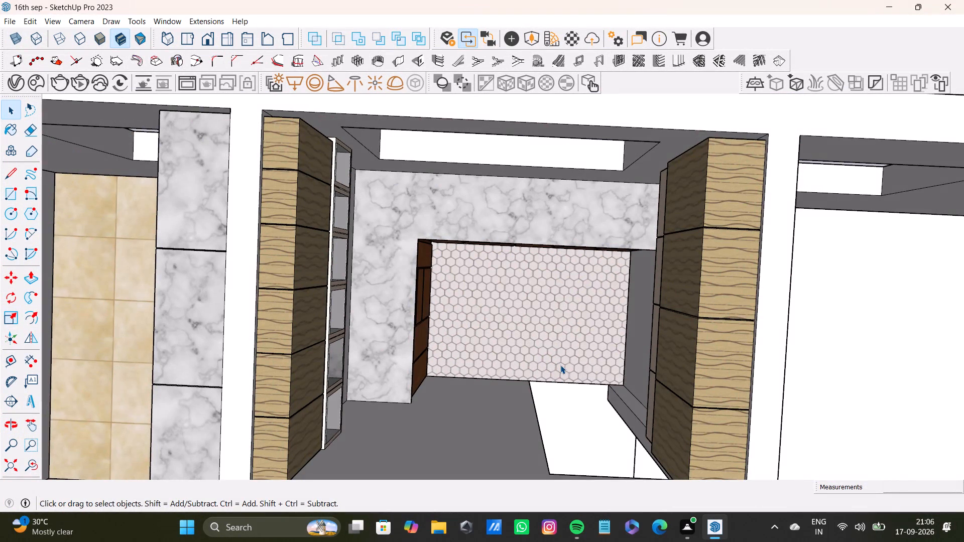
Capture a screenshot of the entire floor layout from above, seen from the long side opposite the kitchen.
scroll(461, 220, "down", 12)
key("space")
key("space")
scroll(421, 294, "down", 7)
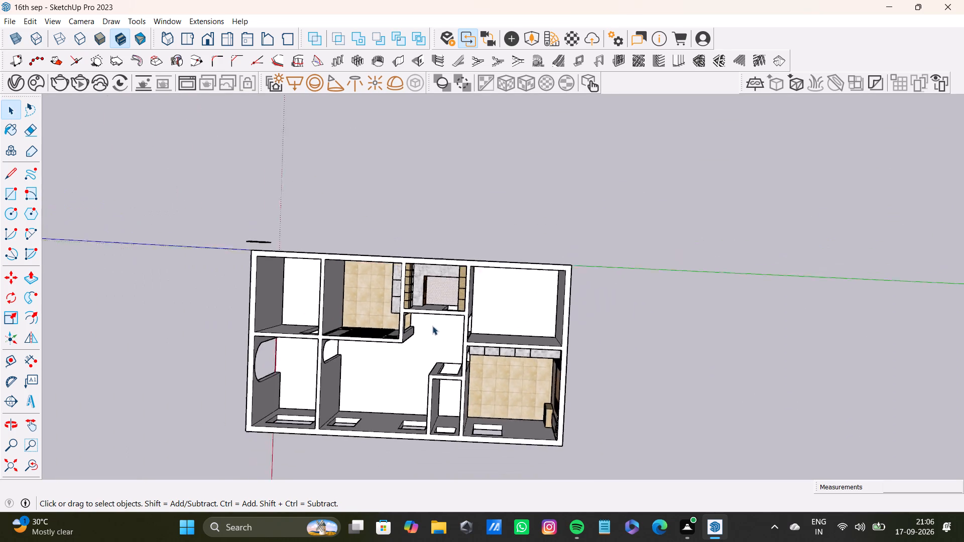
scroll(432, 326, "down", 1)
middle_click_drag(468, 361, 583, 194)
scroll(351, 407, "up", 4)
middle_click_drag(376, 389, 725, 291)
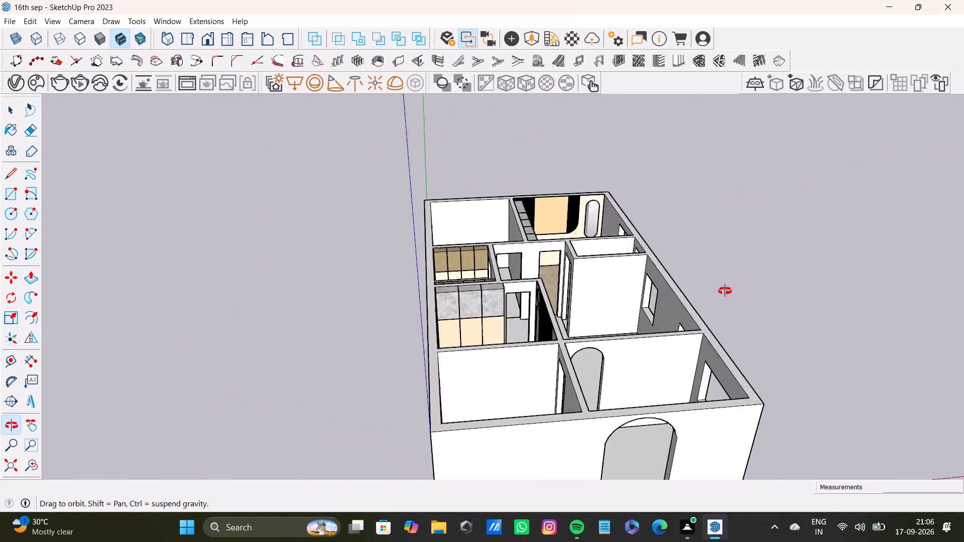
middle_click_drag(725, 291, 610, 234)
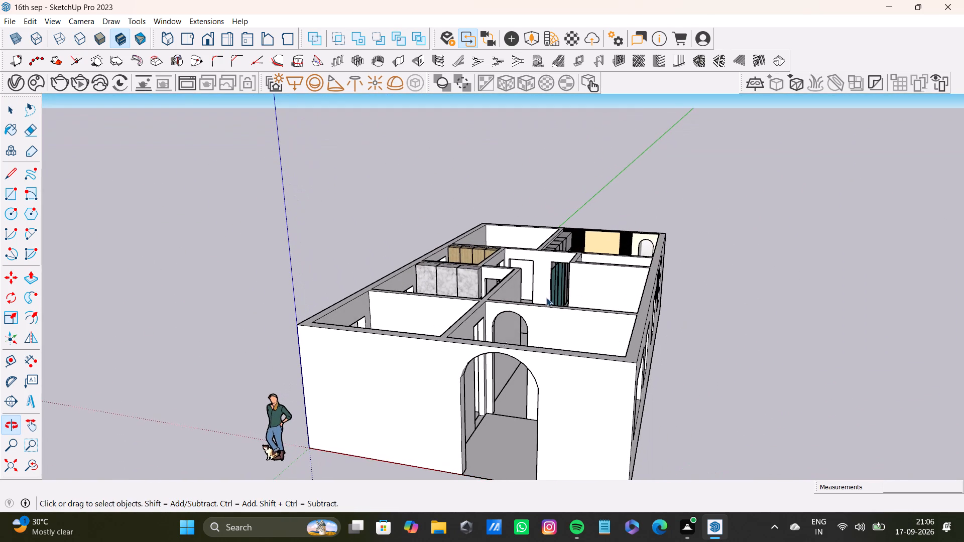
middle_click_drag(581, 388, 394, 475)
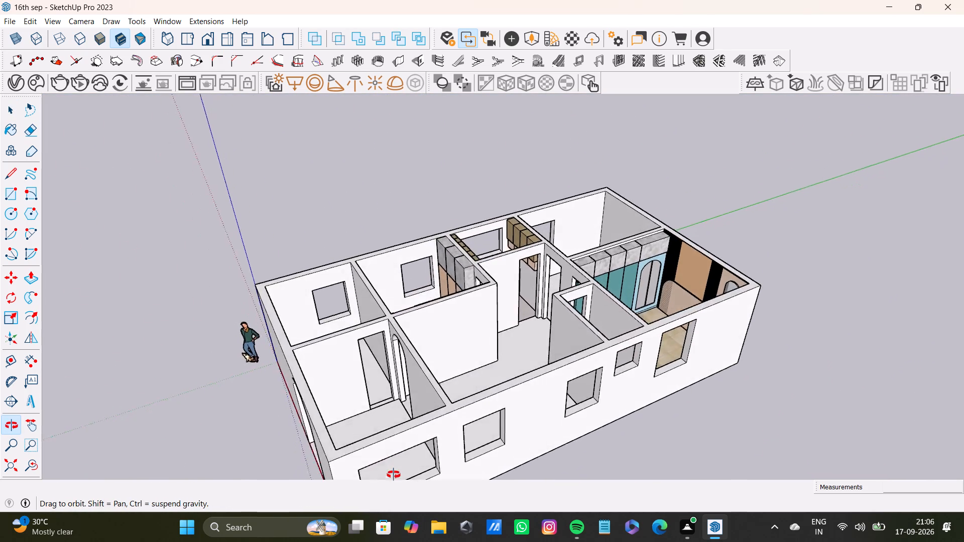
middle_click_drag(394, 475, 396, 520)
middle_click_drag(508, 344, 553, 420)
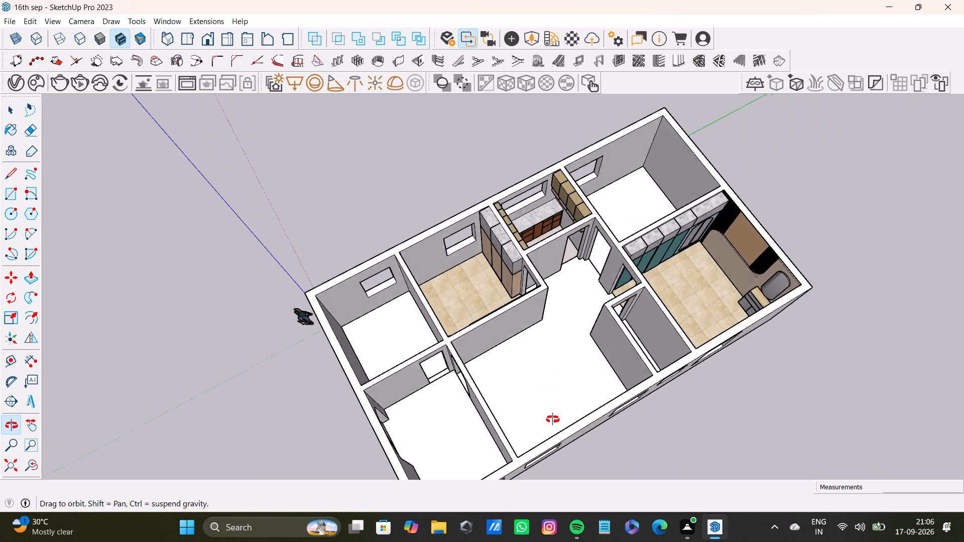
middle_click_drag(553, 420, 554, 431)
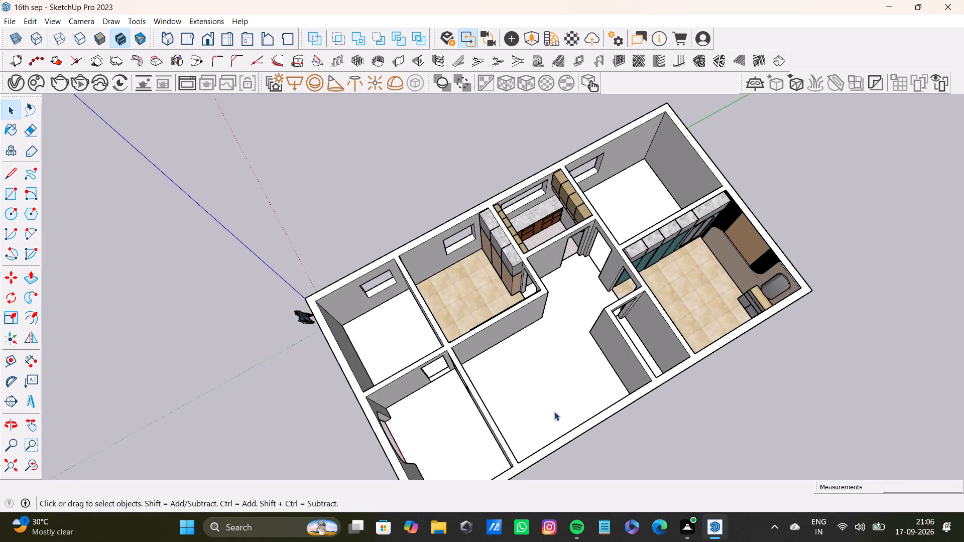
key("super+Print")
Print the whole floor layout view to a PDF named SEP17TH in the STEV folder inside sketchup sheets on the Desktop.
scroll(558, 331, "up", 1)
scroll(558, 331, "down", 3)
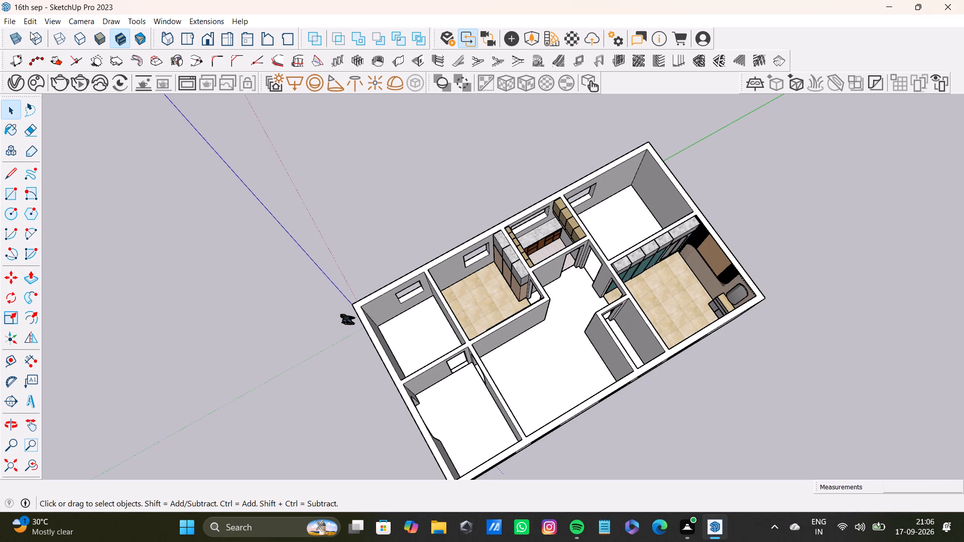
left_click(8, 22)
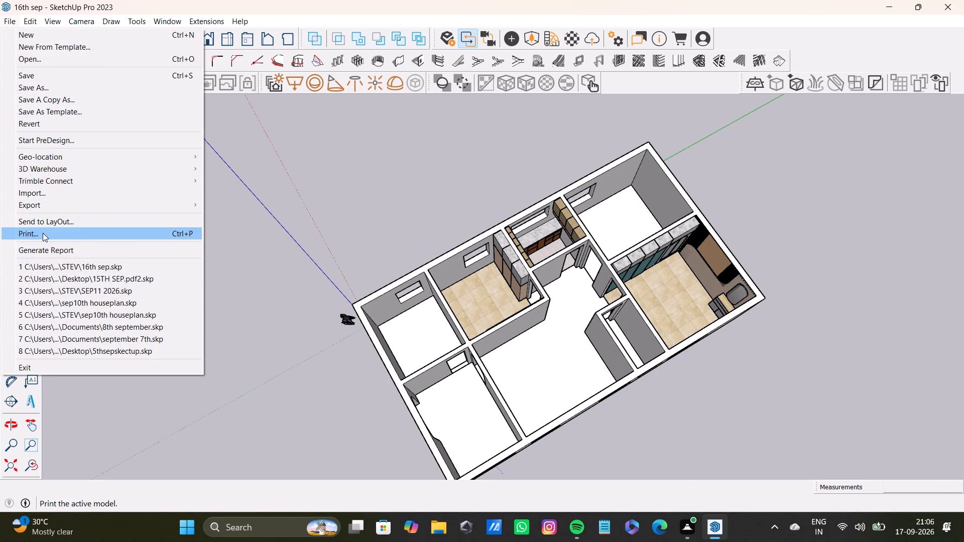
left_click(43, 233)
left_click(520, 342)
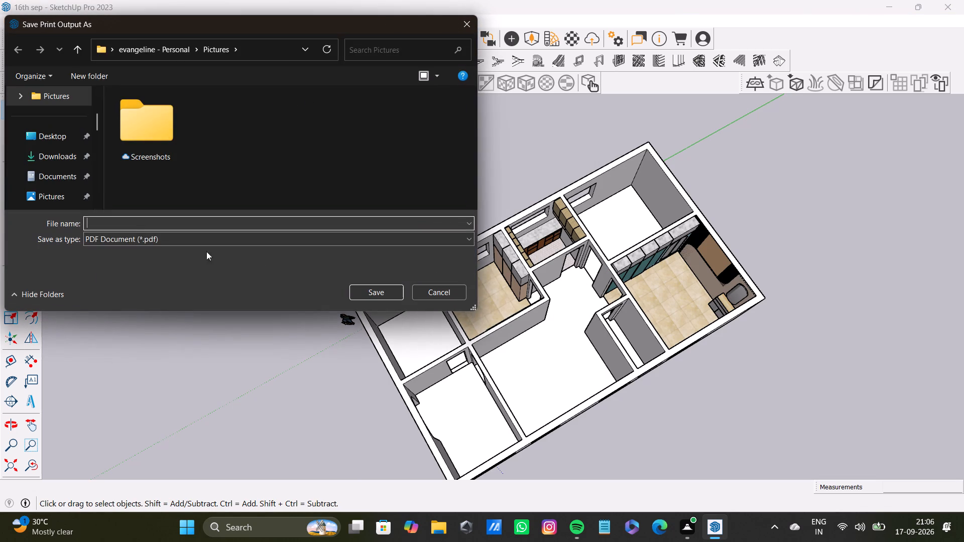
scroll(50, 119, "down", 13)
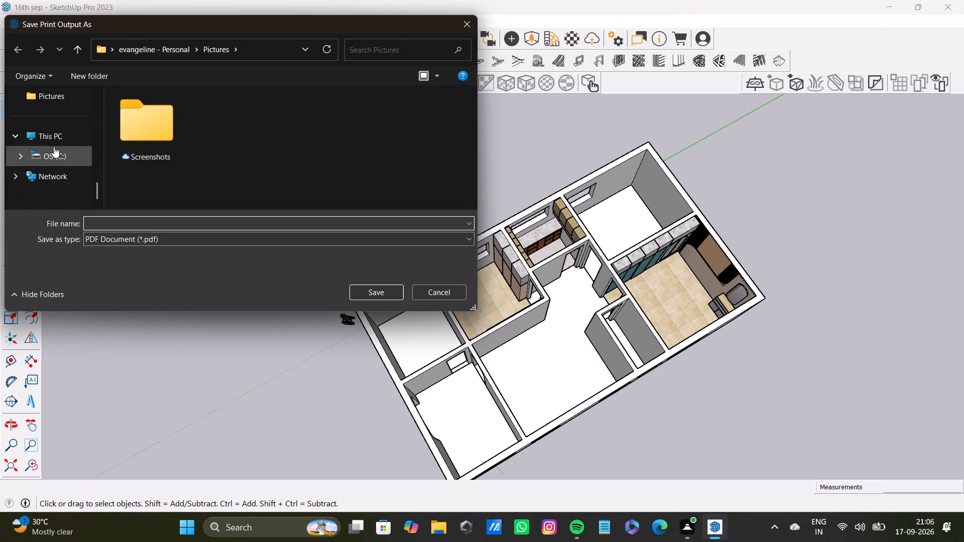
scroll(54, 148, "up", 20)
scroll(54, 148, "up", 1)
scroll(62, 153, "down", 6)
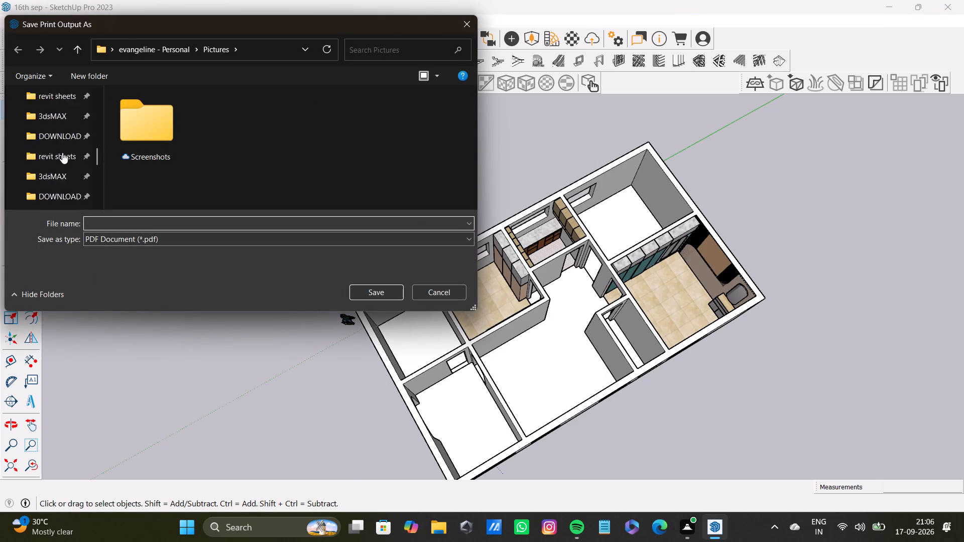
scroll(62, 153, "down", 7)
scroll(59, 162, "up", 7)
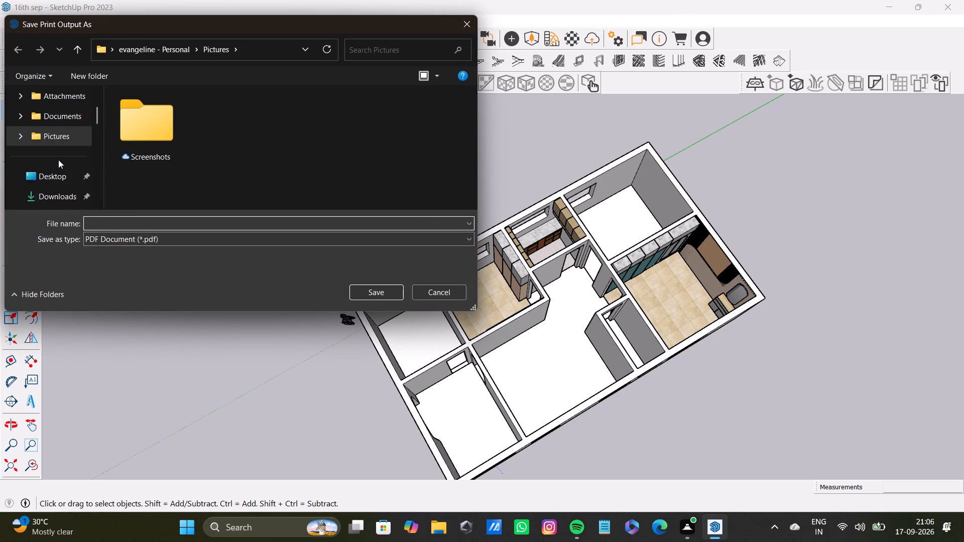
scroll(60, 177, "down", 2)
scroll(65, 147, "up", 4)
scroll(61, 171, "down", 3)
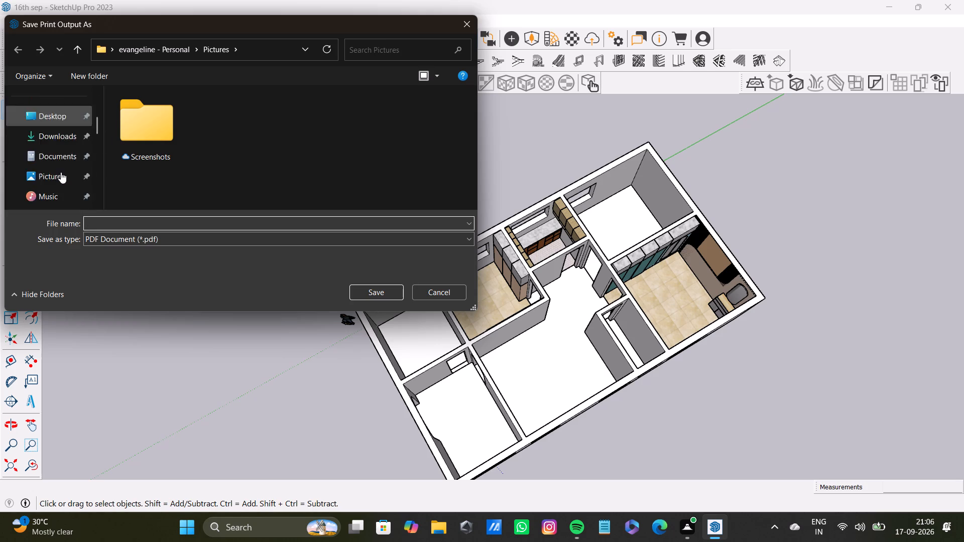
scroll(61, 172, "up", 4)
scroll(60, 181, "down", 1)
scroll(61, 149, "up", 2)
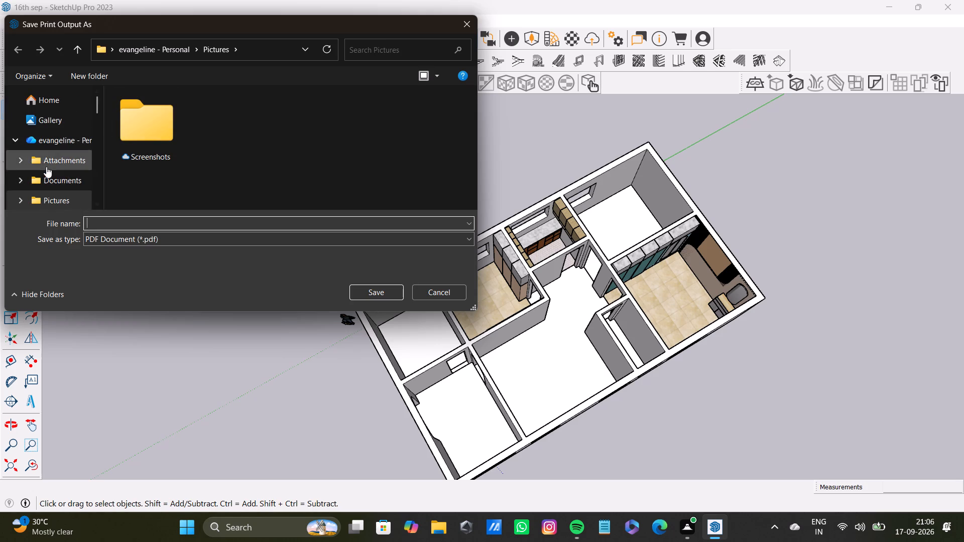
scroll(46, 167, "down", 1)
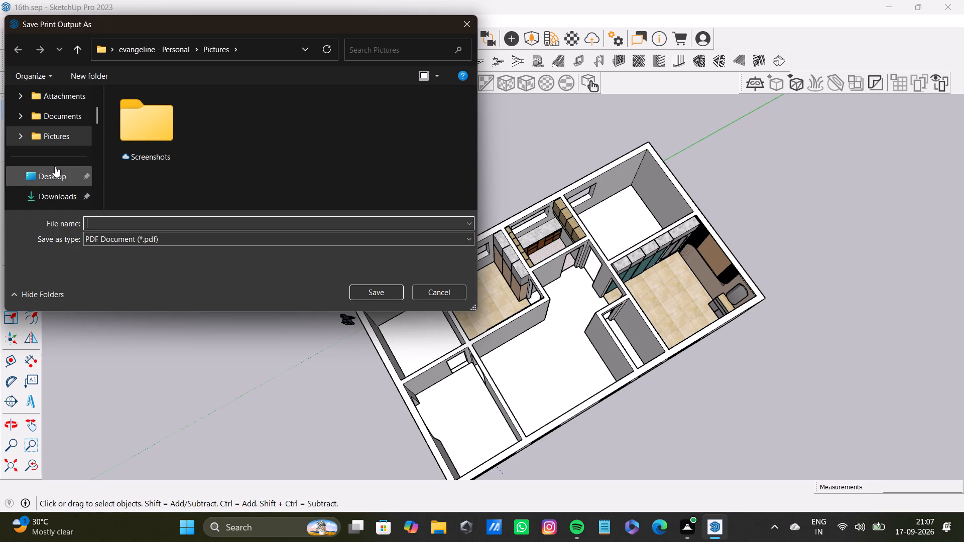
scroll(61, 144, "down", 2)
scroll(54, 158, "up", 4)
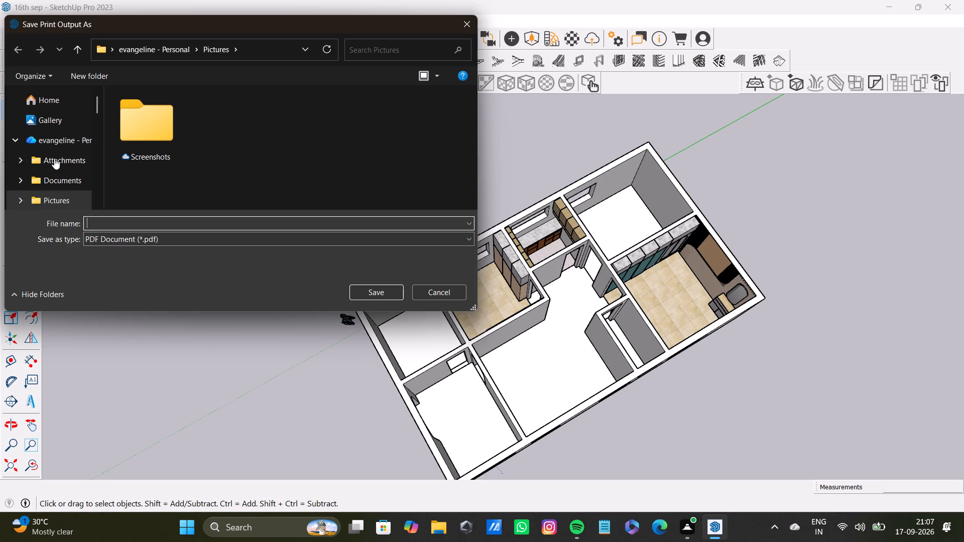
scroll(54, 158, "up", 1)
scroll(54, 158, "down", 7)
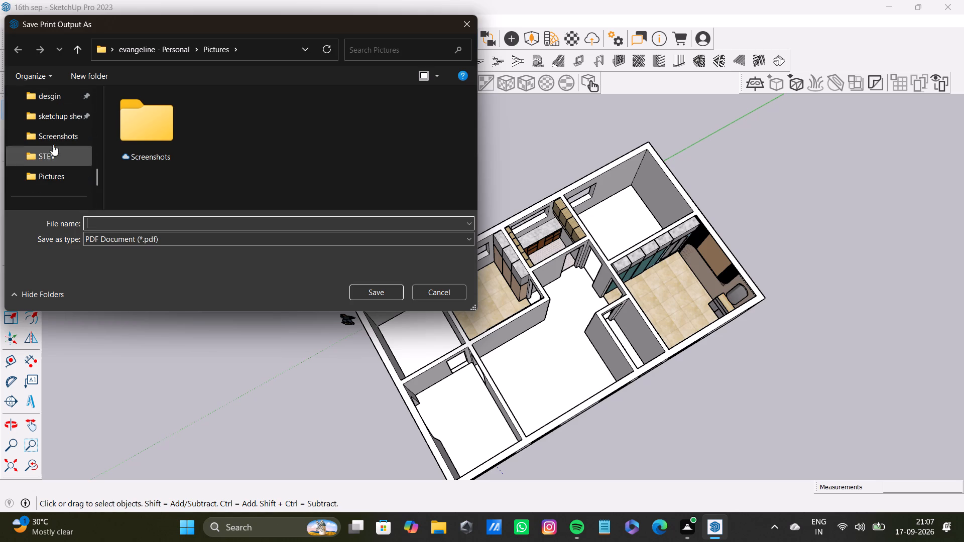
left_click(64, 116)
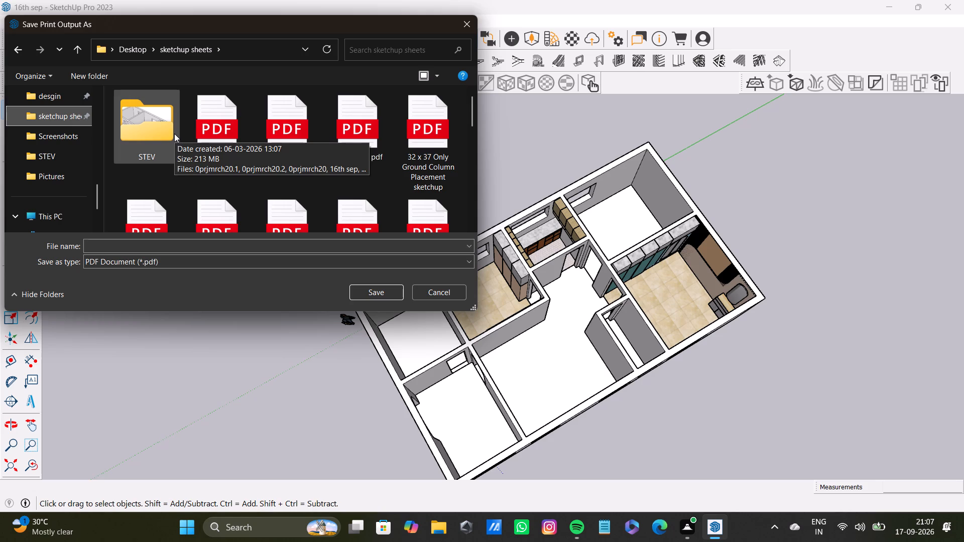
double_click(145, 115)
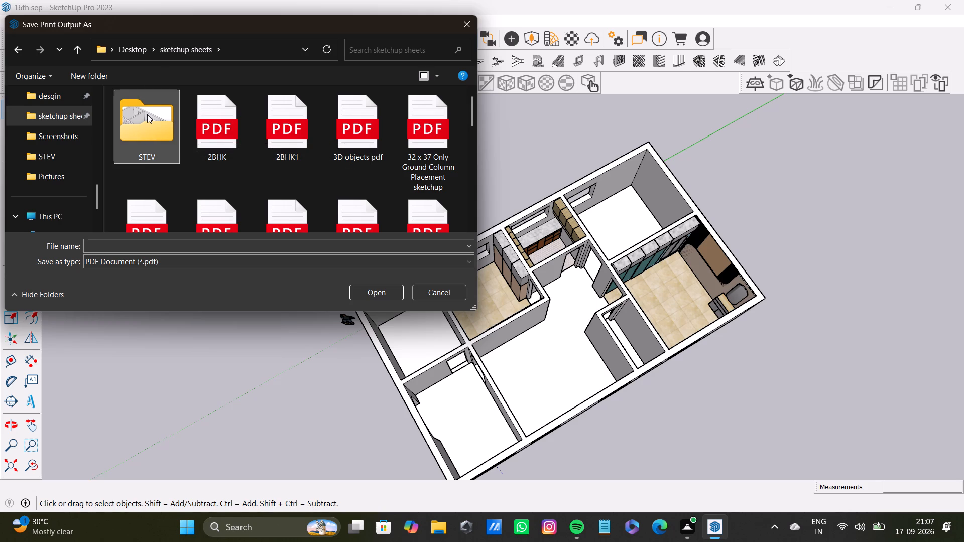
double_click(147, 114)
left_click(236, 243)
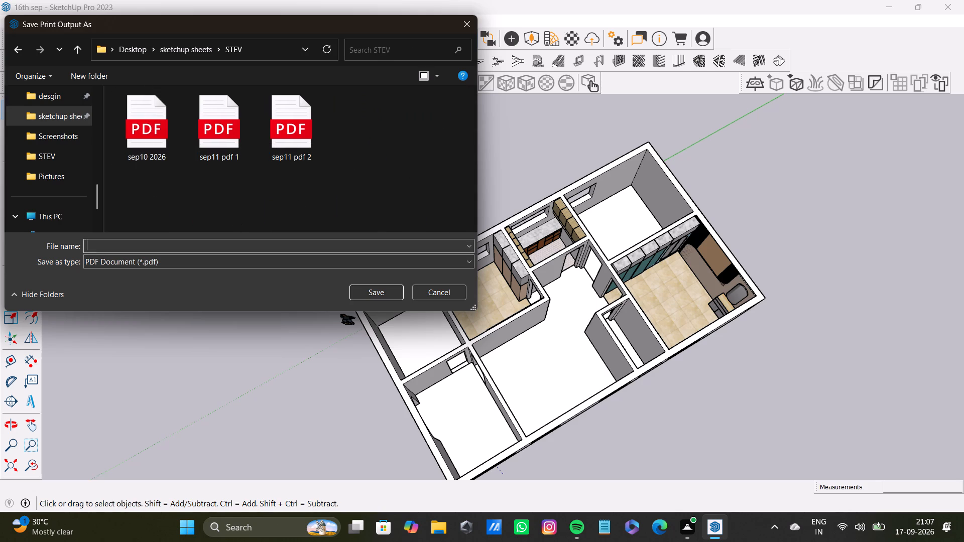
type("SEP")
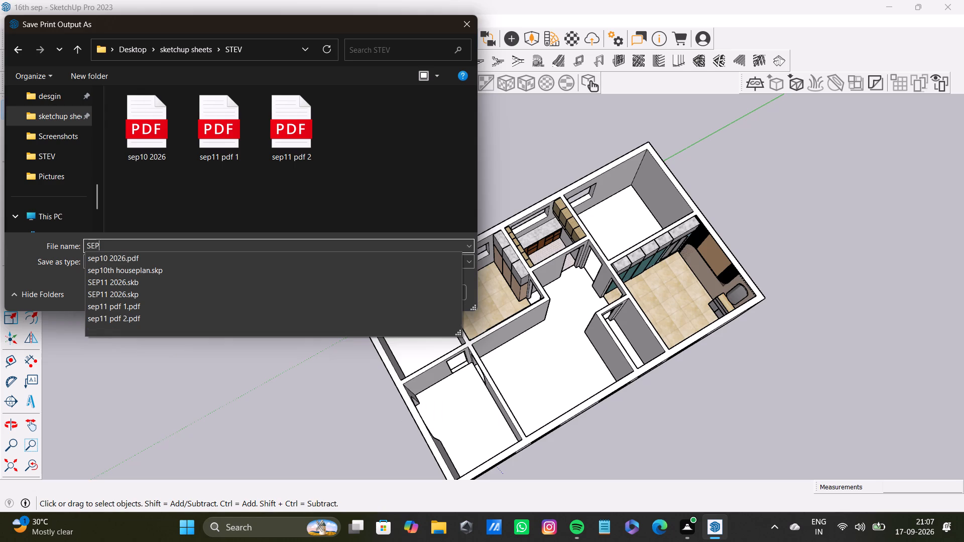
key("1")
key("7")
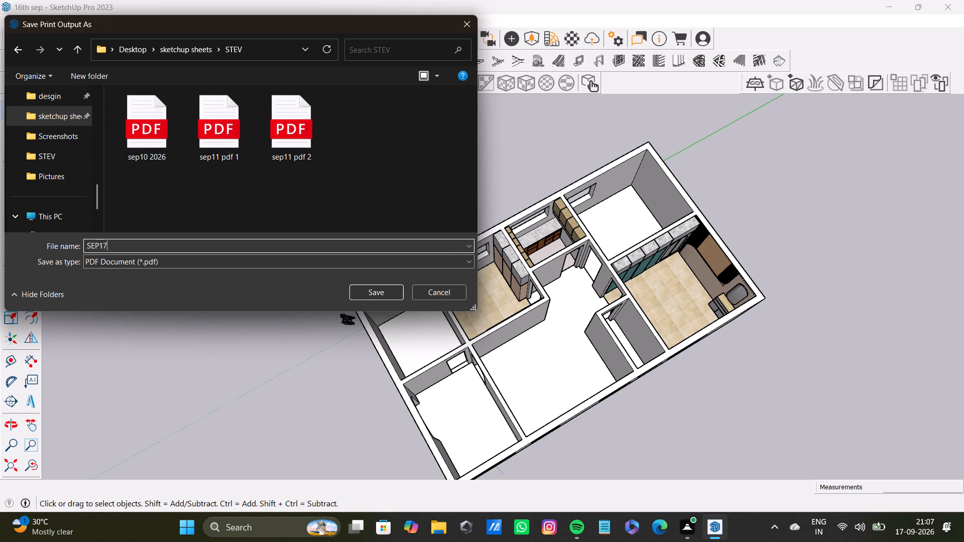
type("TH")
key("Return")
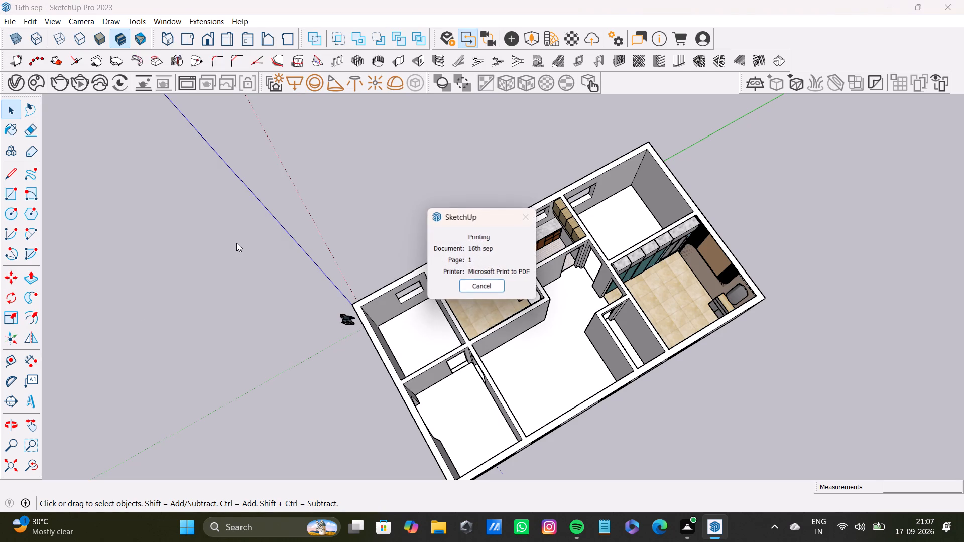
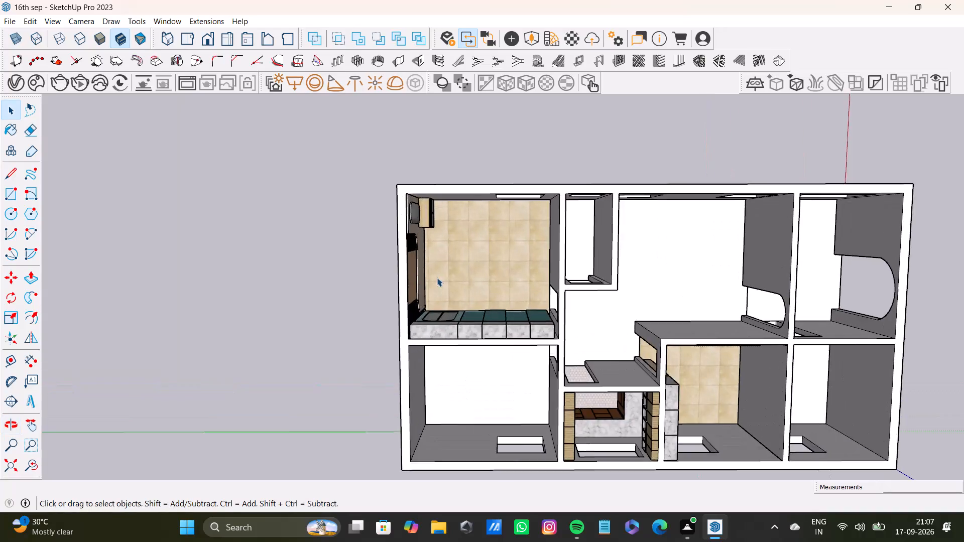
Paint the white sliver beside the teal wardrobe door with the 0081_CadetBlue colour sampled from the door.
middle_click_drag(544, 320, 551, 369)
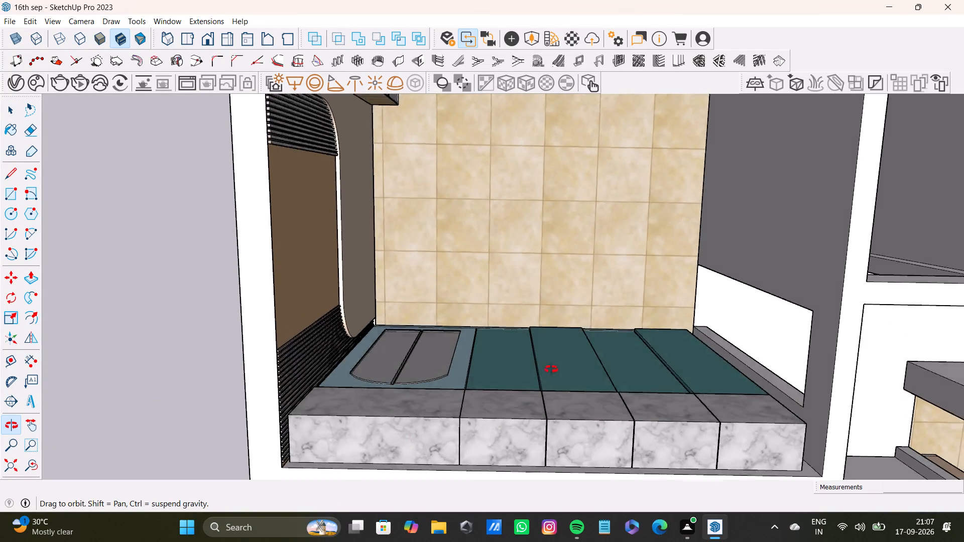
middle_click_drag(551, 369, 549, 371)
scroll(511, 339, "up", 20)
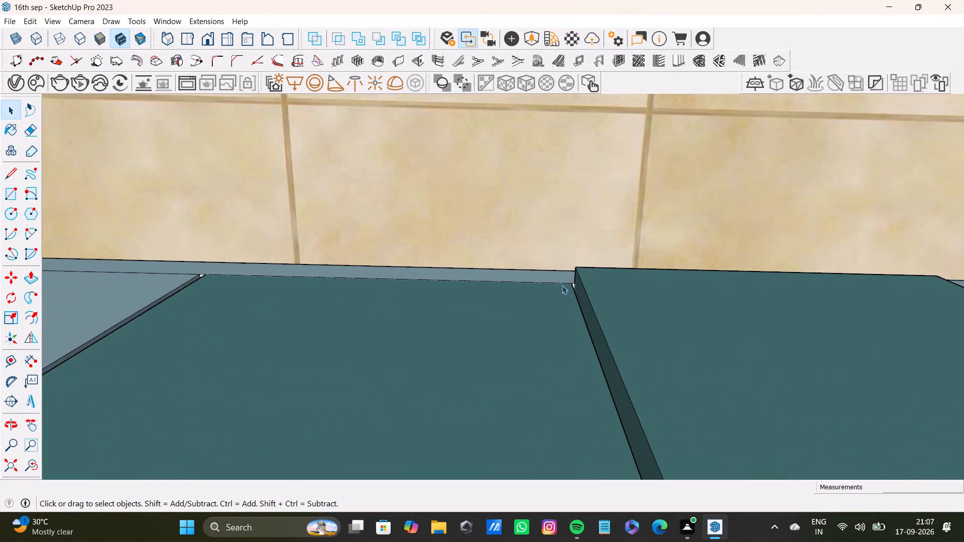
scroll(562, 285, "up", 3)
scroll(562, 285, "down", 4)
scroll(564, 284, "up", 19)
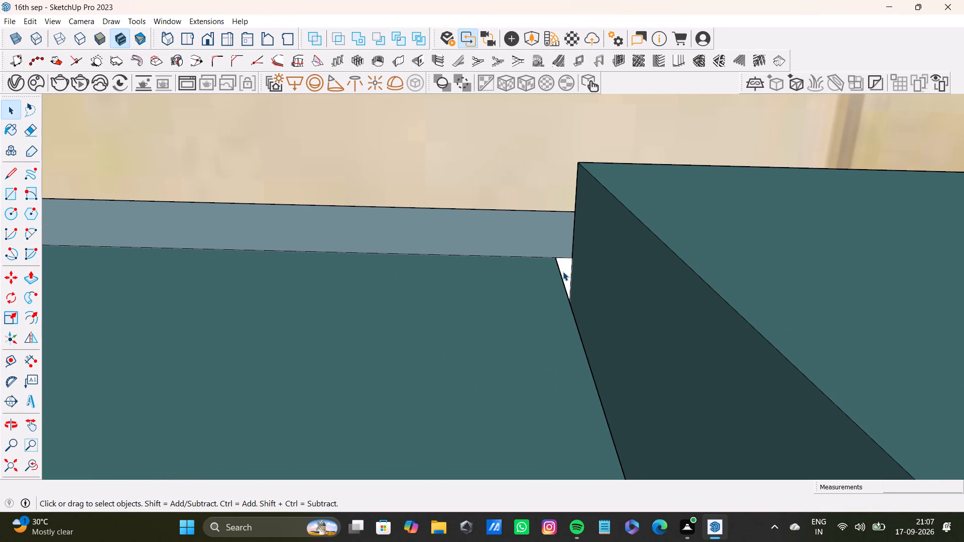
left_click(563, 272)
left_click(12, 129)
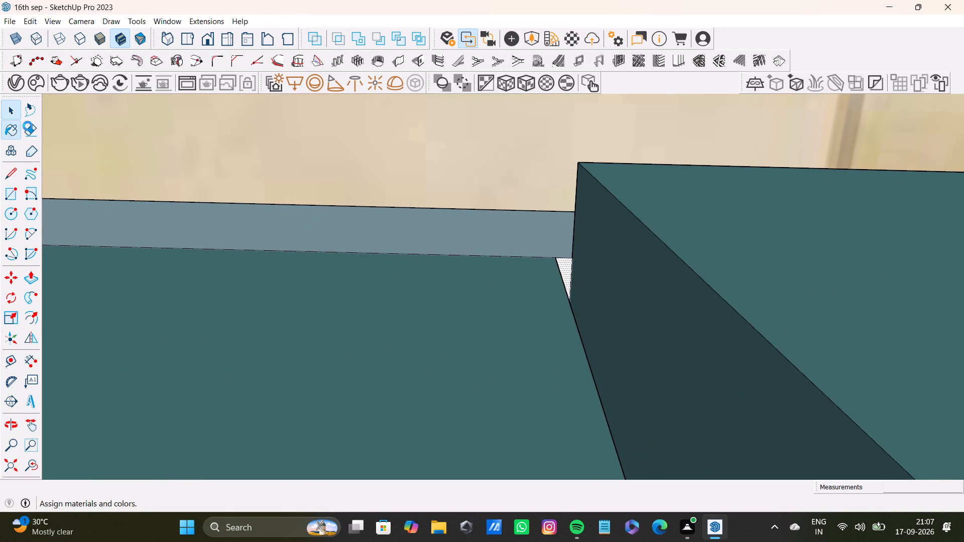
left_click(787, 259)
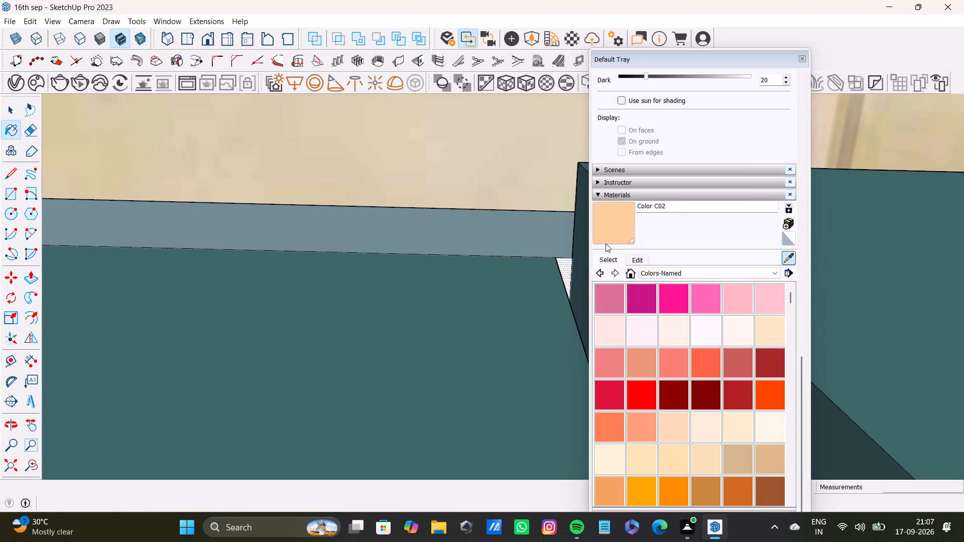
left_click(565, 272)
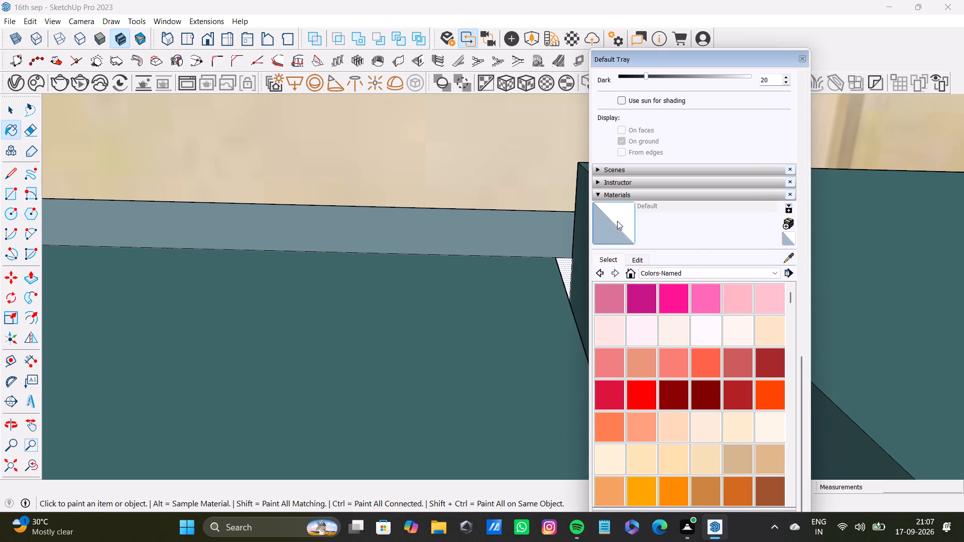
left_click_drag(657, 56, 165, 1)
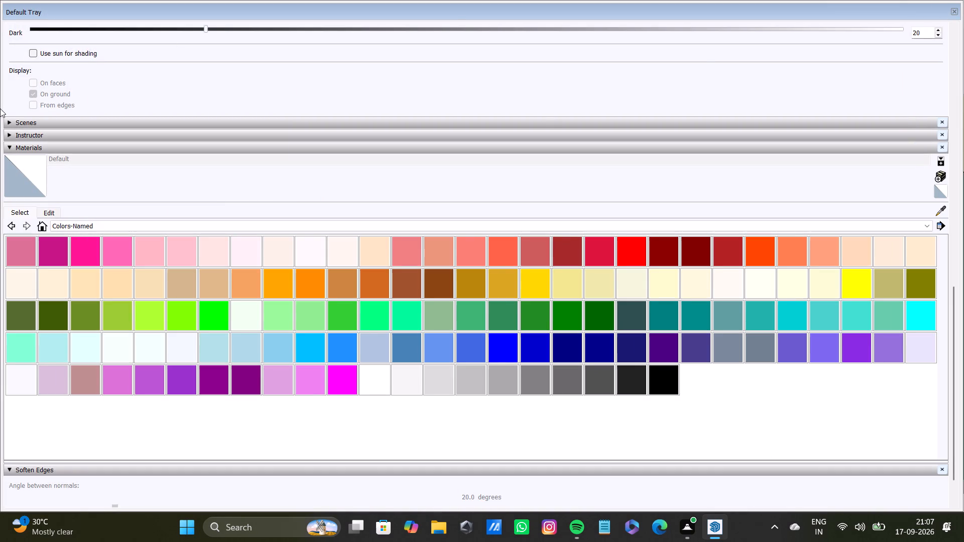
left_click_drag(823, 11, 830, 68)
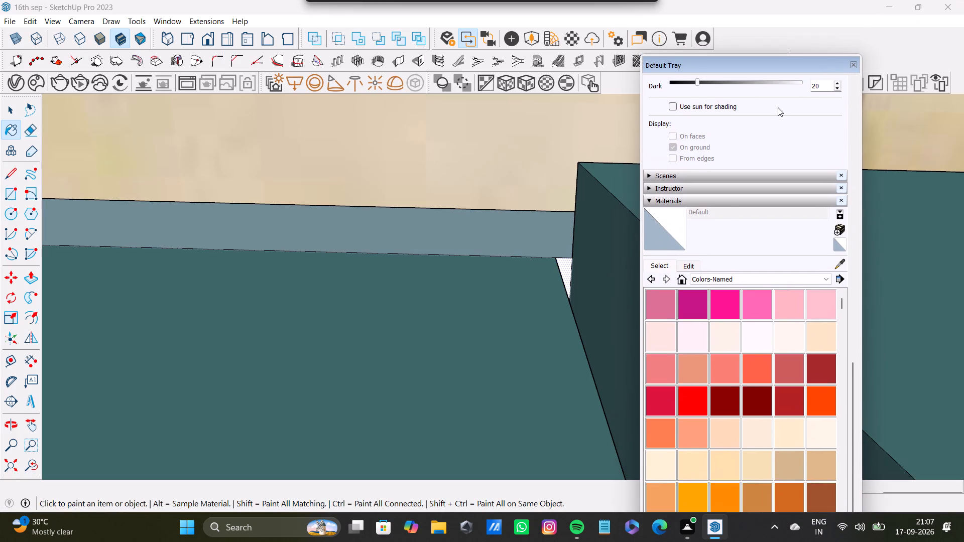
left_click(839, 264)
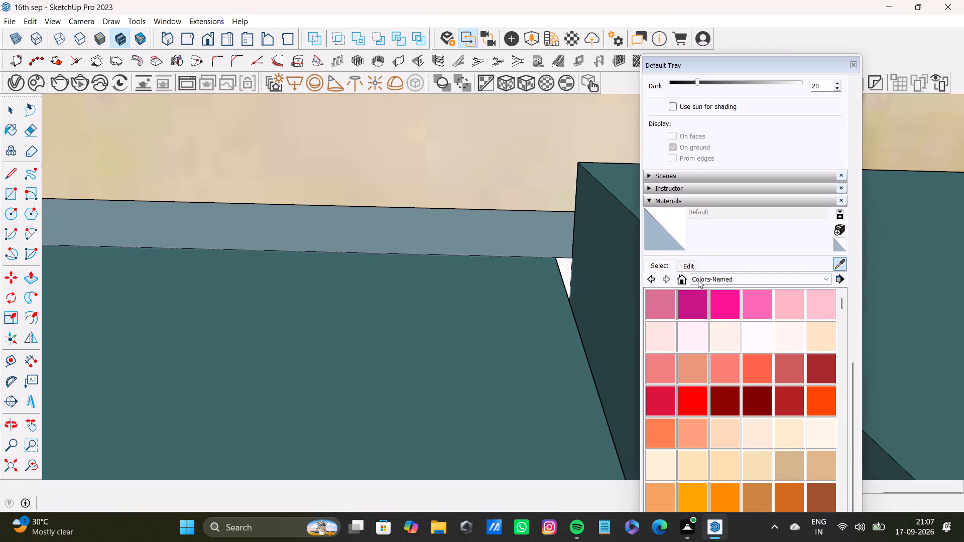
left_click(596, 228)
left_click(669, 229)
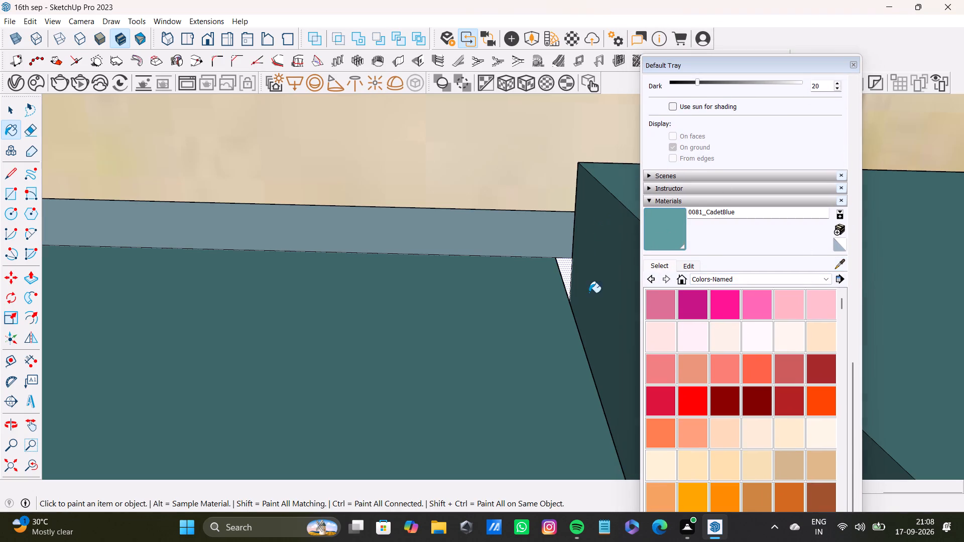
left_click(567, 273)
Repaint the sliver beside the raised wardrobe door with 0095_LightBlue sampled from the strip behind the doors.
scroll(562, 277, "down", 20)
scroll(562, 277, "down", 4)
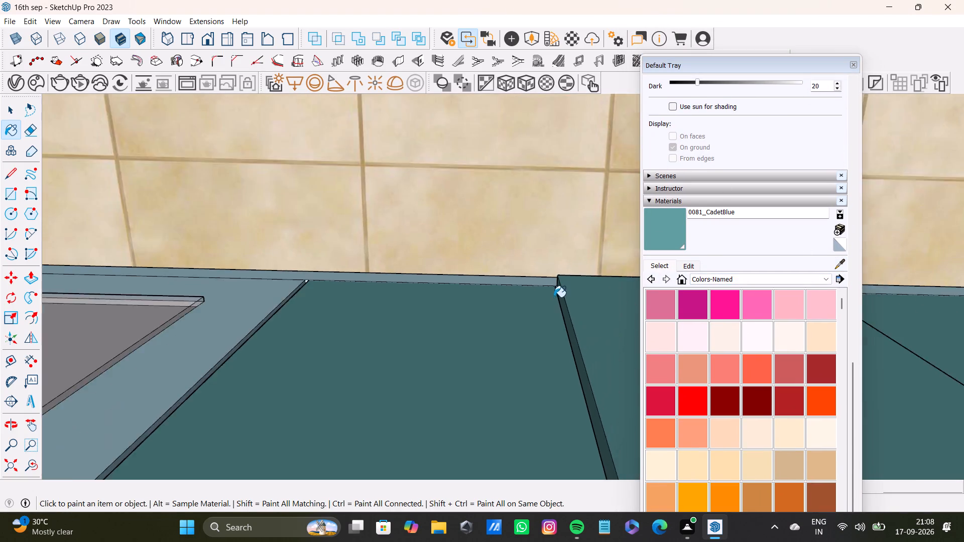
scroll(554, 297, "down", 9)
middle_click_drag(547, 318, 299, 307, "shift")
scroll(459, 306, "up", 2)
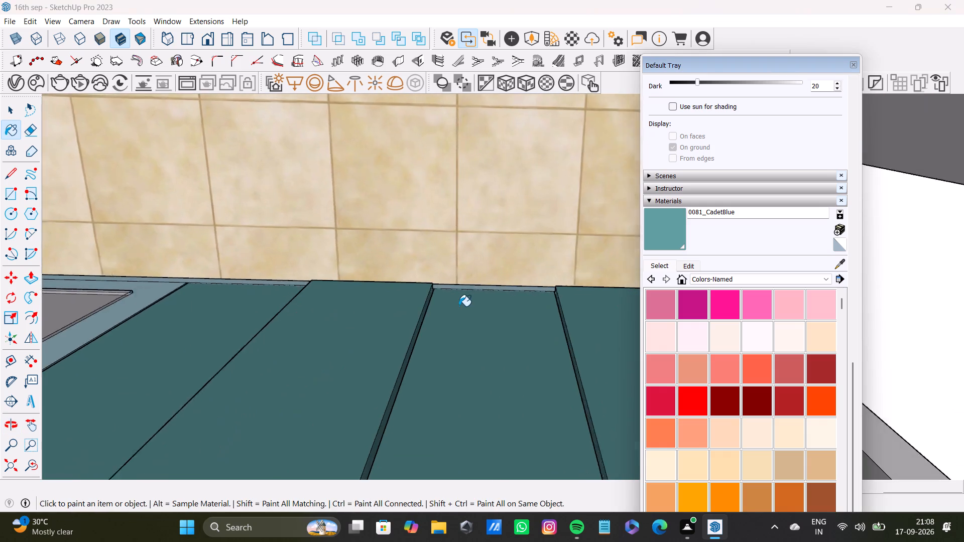
scroll(459, 306, "up", 18)
scroll(471, 301, "down", 13)
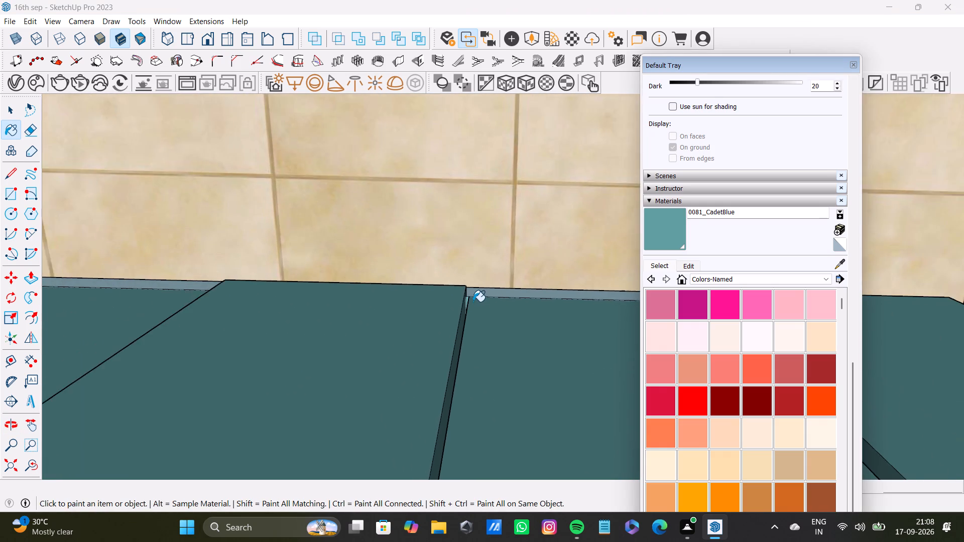
scroll(504, 317, "up", 19)
middle_click_drag(453, 280, 427, 304)
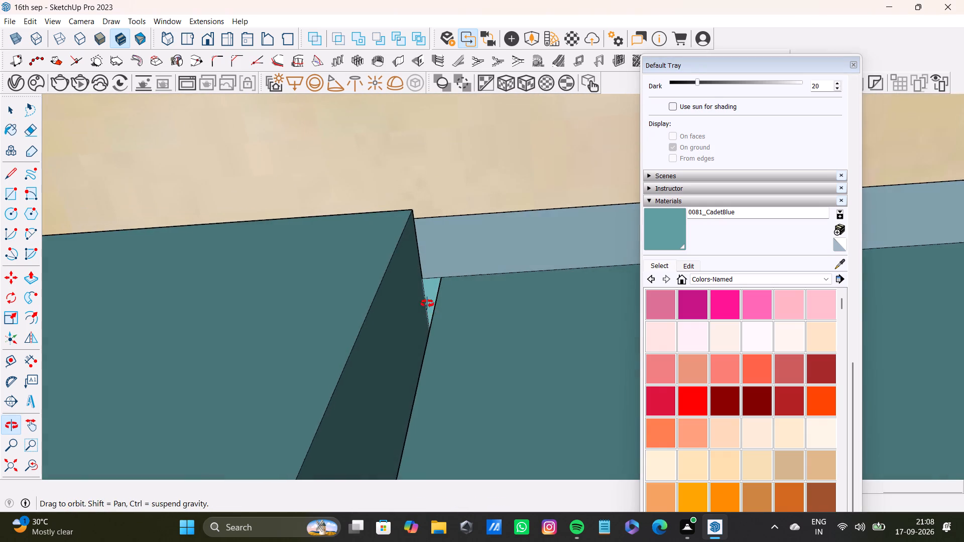
middle_click_drag(427, 304, 429, 267)
left_click(838, 264)
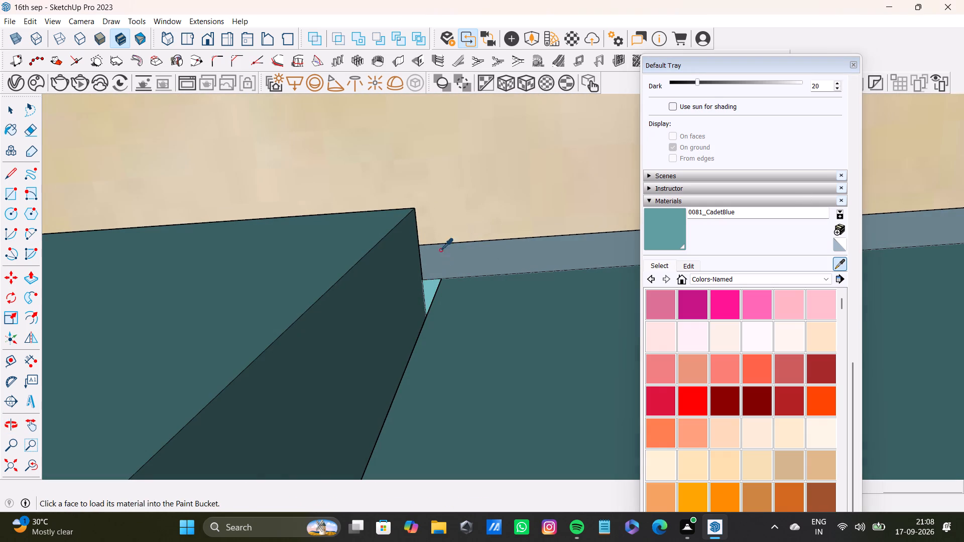
left_click(476, 259)
left_click(431, 292)
scroll(433, 290, "down", 12)
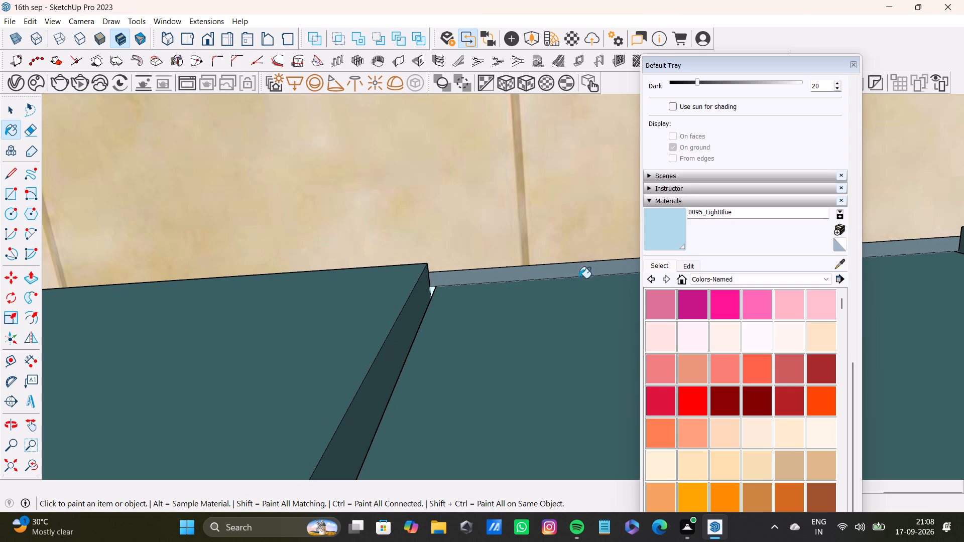
left_click(670, 229)
Inspect the floor layout, the teal wardrobe and the other bedroom's pink fluted wall with marble panels for remaining finish gaps.
scroll(533, 275, "up", 6)
middle_click_drag(527, 274, 478, 398)
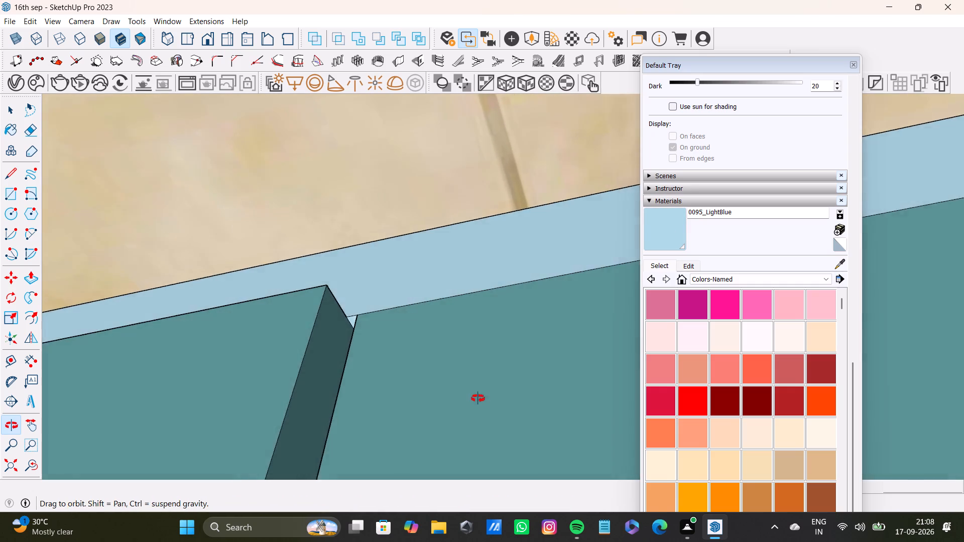
middle_click_drag(478, 398, 268, 190)
scroll(300, 234, "down", 13)
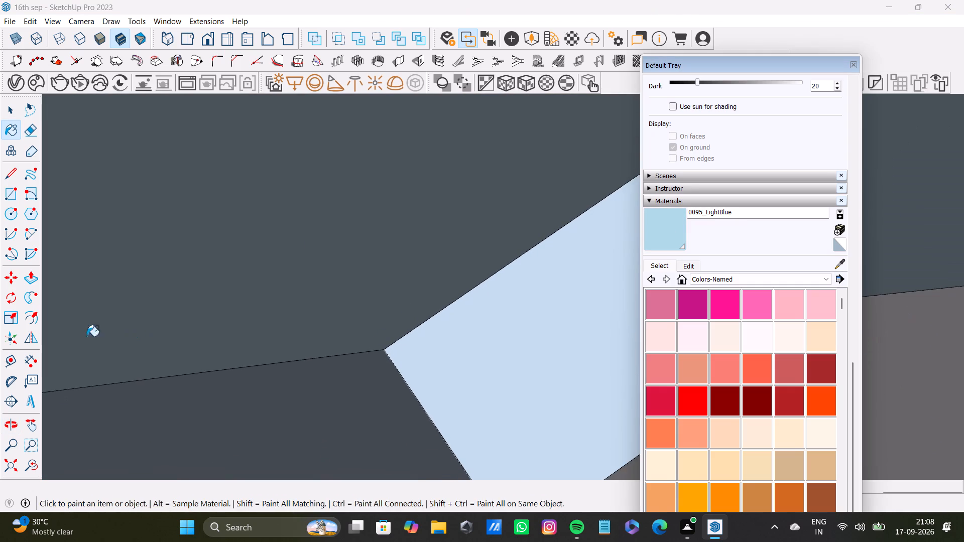
left_click(28, 464)
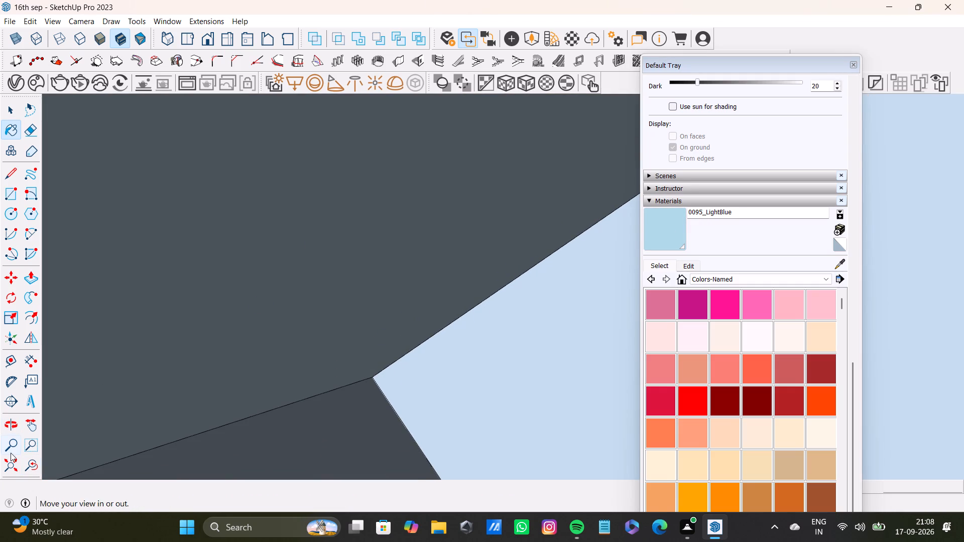
left_click(11, 463)
middle_click_drag(278, 337, 826, 316)
scroll(441, 280, "up", 4)
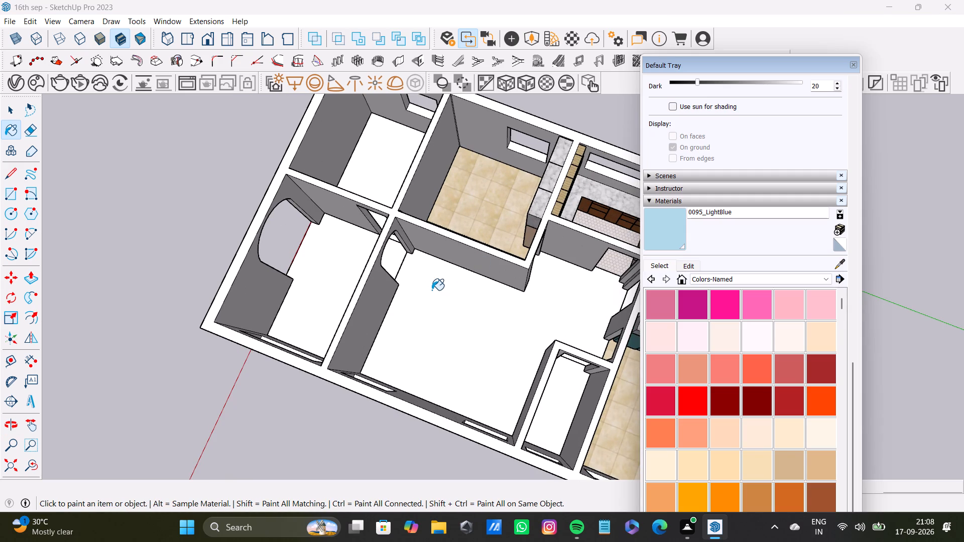
scroll(455, 294, "down", 4)
middle_click_drag(493, 304, 369, 322, "shift")
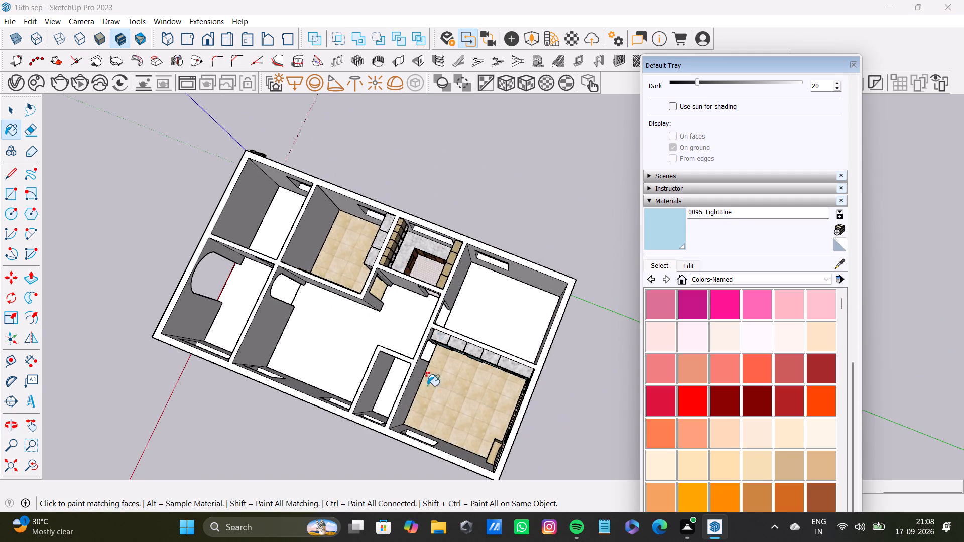
scroll(431, 396, "up", 8)
middle_click_drag(437, 390, 566, 350)
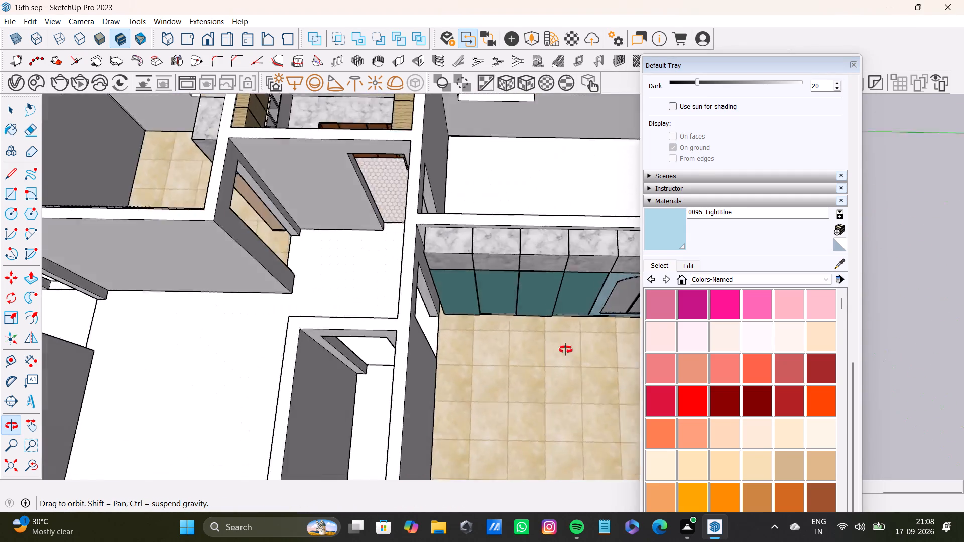
middle_click_drag(566, 350, 643, 326)
scroll(375, 321, "down", 8)
middle_click_drag(377, 324, 511, 339, "shift")
scroll(390, 296, "up", 8)
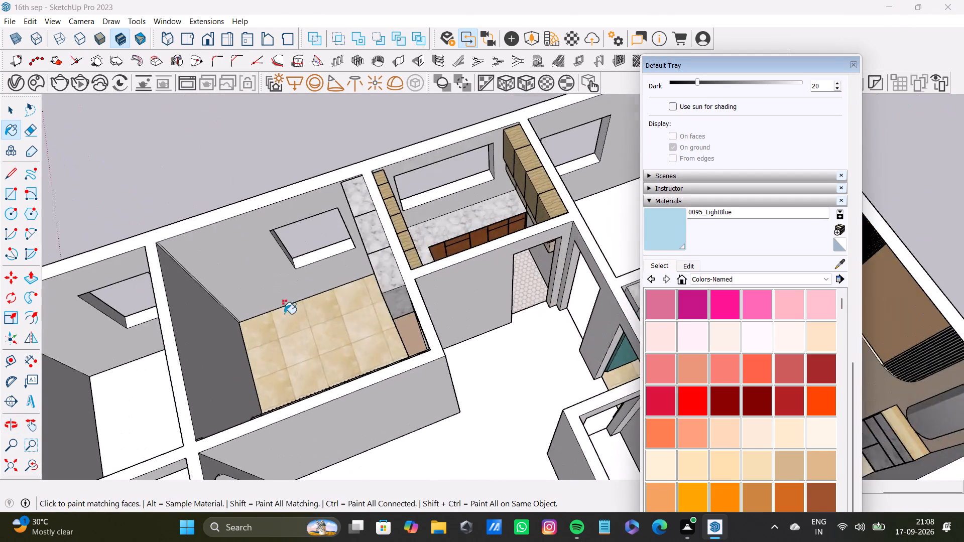
scroll(284, 314, "up", 2)
middle_click_drag(293, 310, 387, 188)
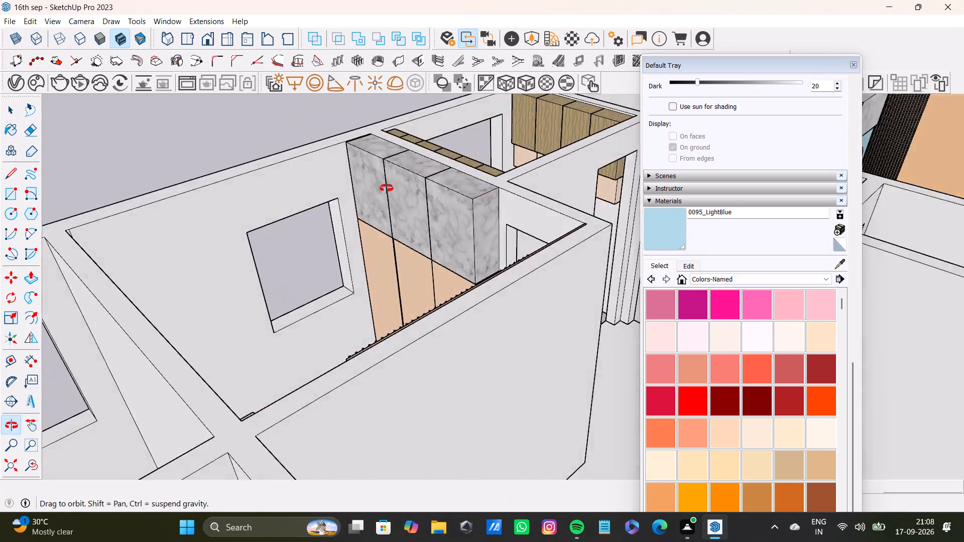
middle_click_drag(387, 188, 240, 381)
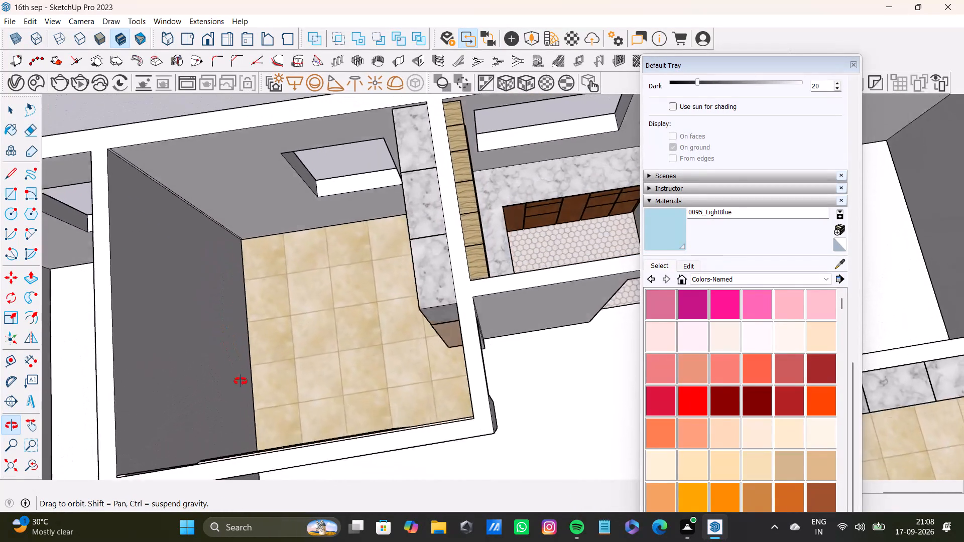
middle_click_drag(240, 381, 249, 435)
scroll(249, 435, "up", 1)
scroll(253, 435, "down", 5)
middle_click_drag(262, 429, 464, 309, "shift")
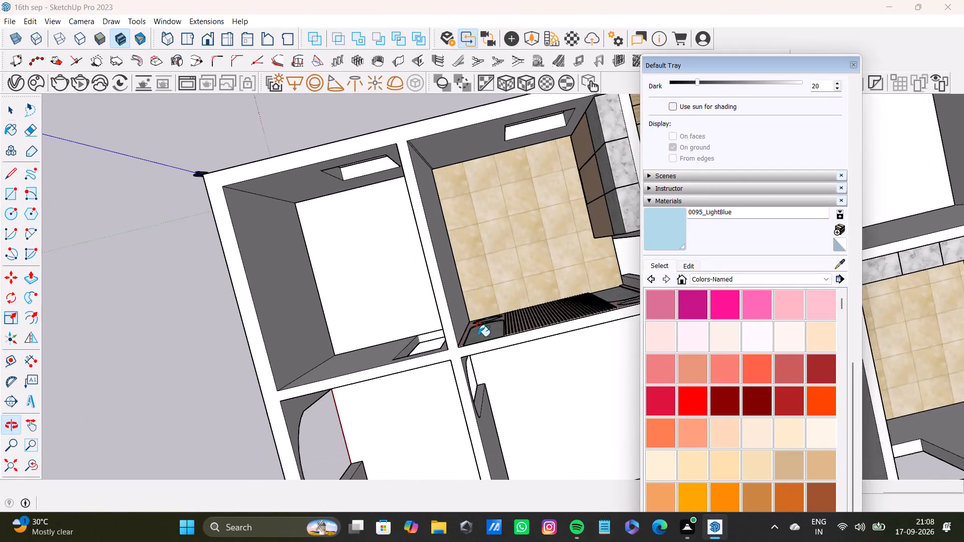
scroll(479, 338, "up", 15)
scroll(446, 359, "down", 7)
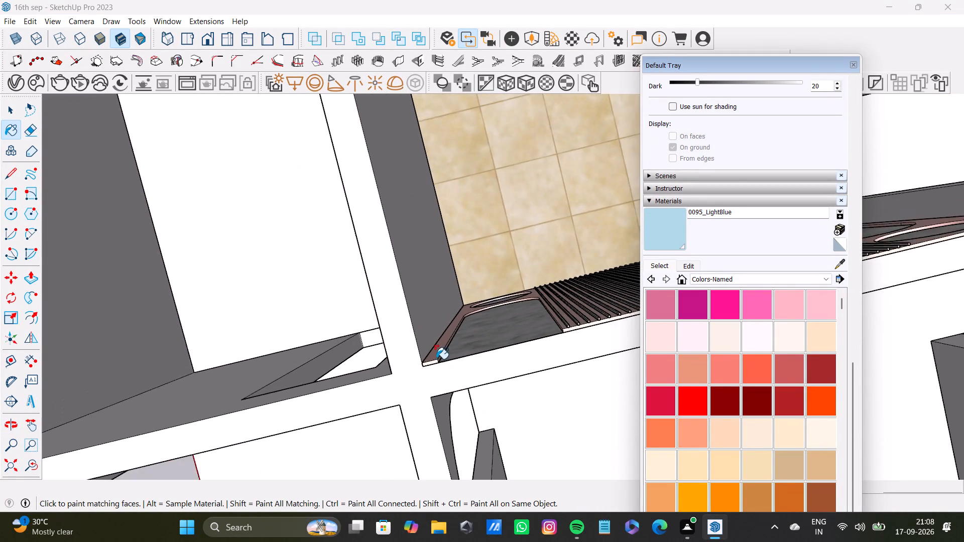
scroll(436, 359, "down", 7)
middle_click_drag(428, 362, 839, 305)
middle_click_drag(347, 317, 748, 230)
middle_click_drag(259, 264, 717, 249)
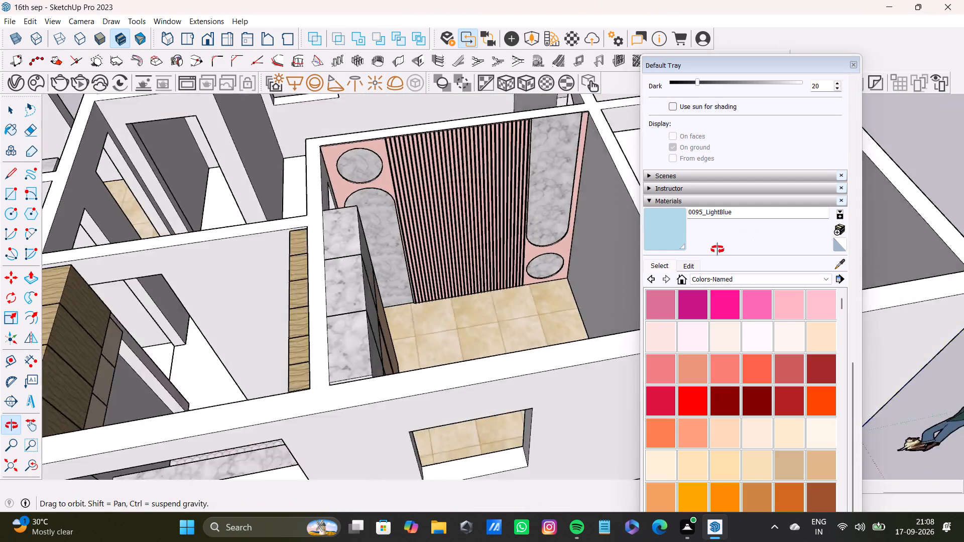
middle_click_drag(717, 249, 726, 246)
scroll(498, 235, "up", 3)
middle_click_drag(497, 235, 473, 322, "shift")
middle_click_drag(481, 317, 428, 378)
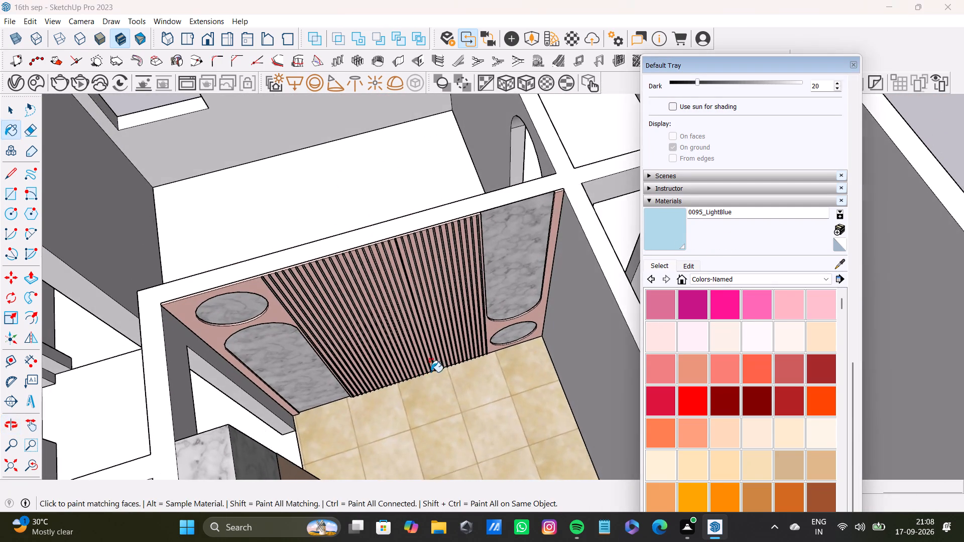
scroll(431, 366, "down", 8)
middle_click_drag(462, 347, 410, 358)
scroll(416, 349, "down", 9)
Push/Pull the face of the curved beige lower wall panel slightly in the bedroom with the teal wardrobe.
middle_click_drag(451, 332, 344, 357)
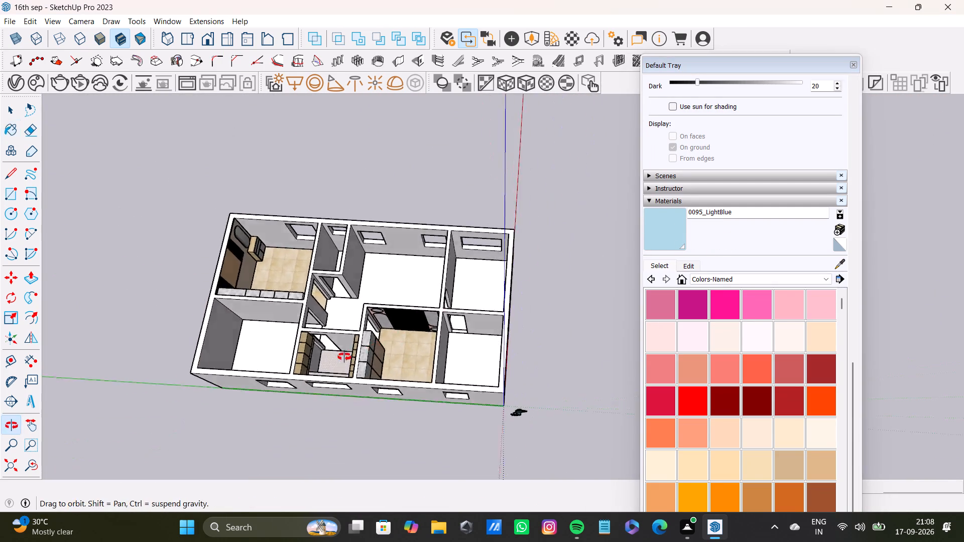
middle_click_drag(344, 357, 318, 336)
scroll(329, 234, "up", 8)
middle_click_drag(320, 187, 454, 362, "shift")
scroll(474, 371, "up", 1)
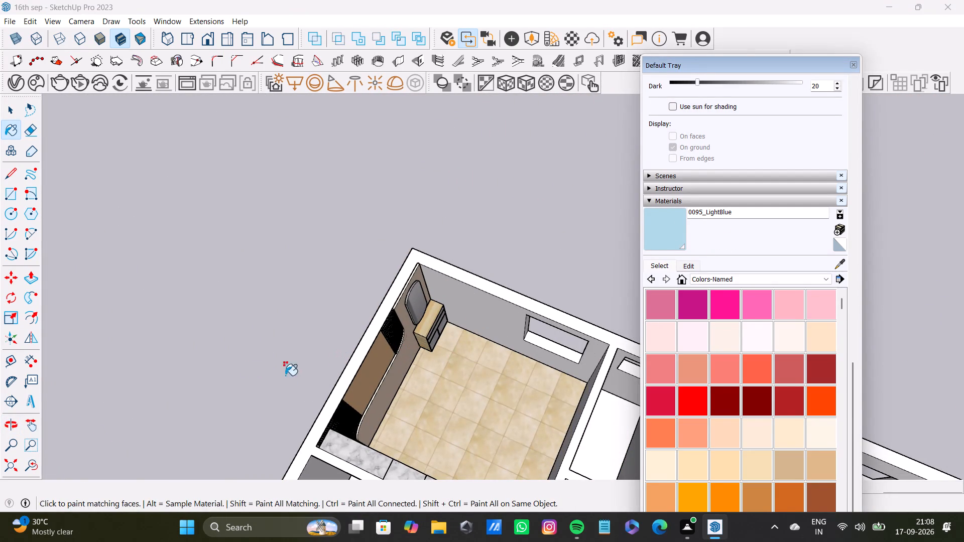
middle_click_drag(536, 401, 292, 395)
scroll(423, 255, "up", 7)
middle_click_drag(407, 256, 497, 330, "shift")
scroll(496, 334, "up", 11)
scroll(473, 346, "down", 12)
middle_click_drag(456, 365, 456, 359, "shift")
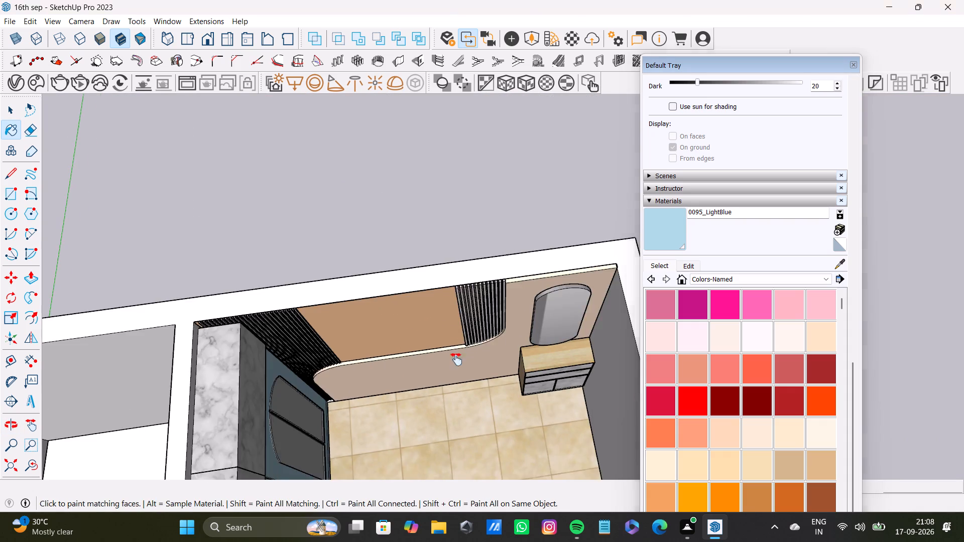
middle_click_drag(456, 359, 500, 334, "shift")
key("space")
left_click(404, 353)
double_click(404, 352)
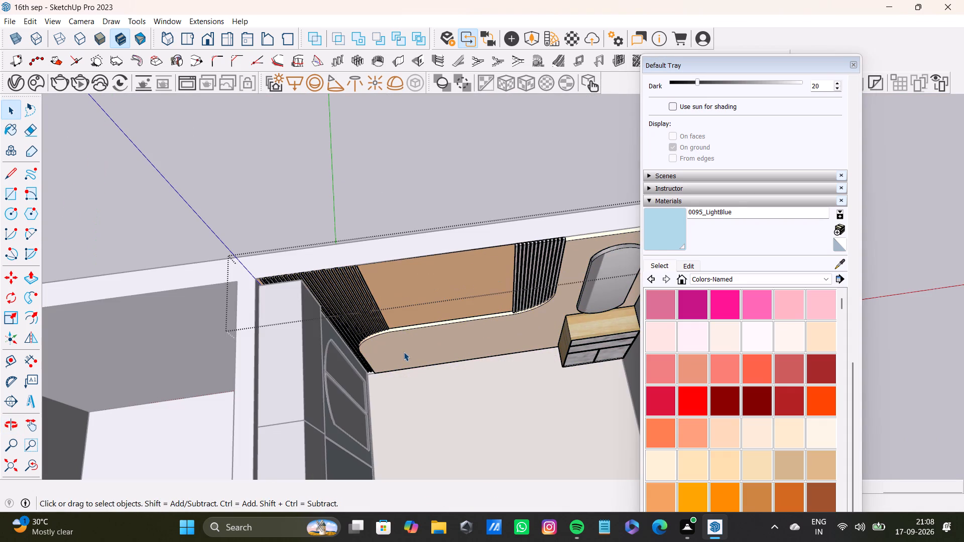
left_click(421, 353)
left_click(422, 352)
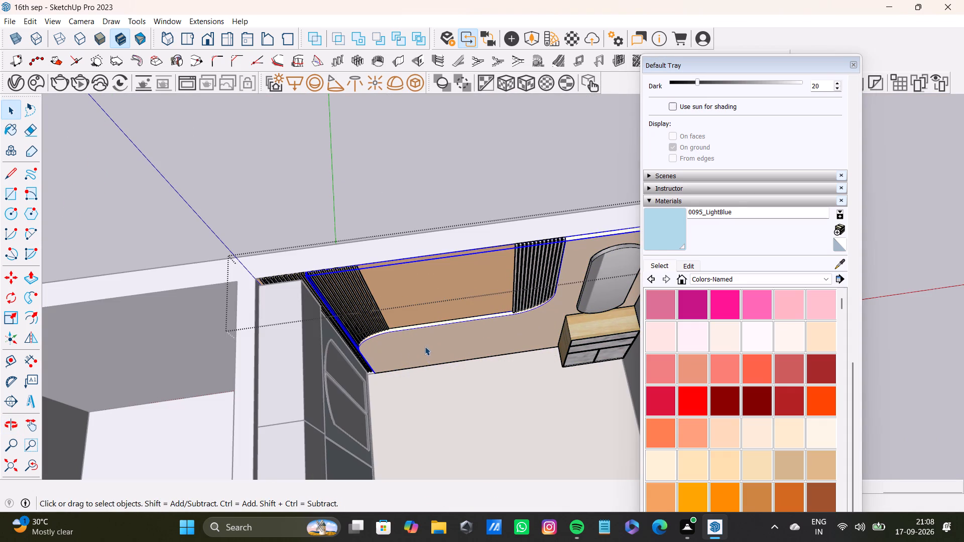
key("p")
left_click_drag(423, 346, 423, 353)
scroll(371, 344, "up", 6)
left_click_drag(383, 341, 388, 352)
key("space")
scroll(389, 350, "down", 6)
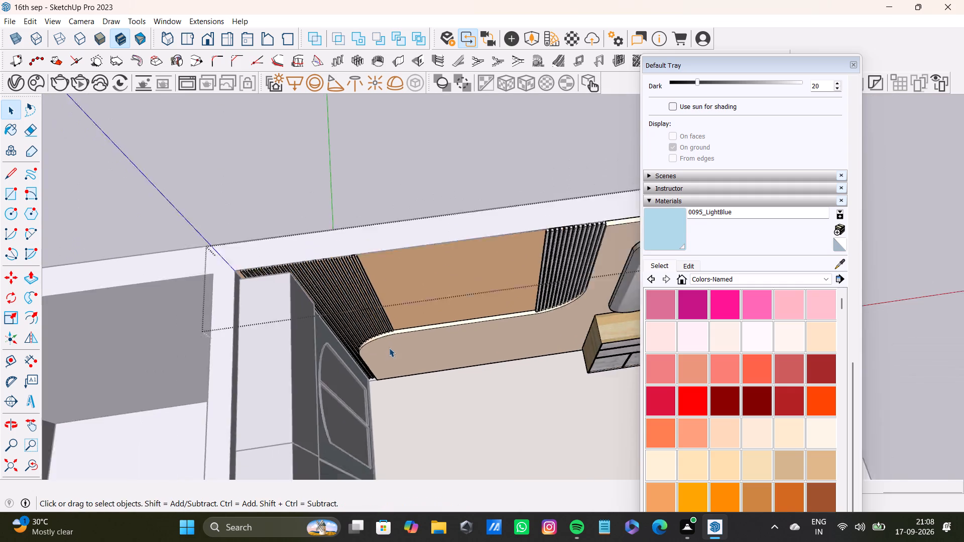
scroll(389, 348, "down", 6)
left_click(412, 221)
key("space")
Examine the bedroom's mirror wall, teal wardrobe and the surrounding floor layout for remaining finish gaps.
scroll(482, 345, "up", 7)
middle_click_drag(516, 334, 251, 334)
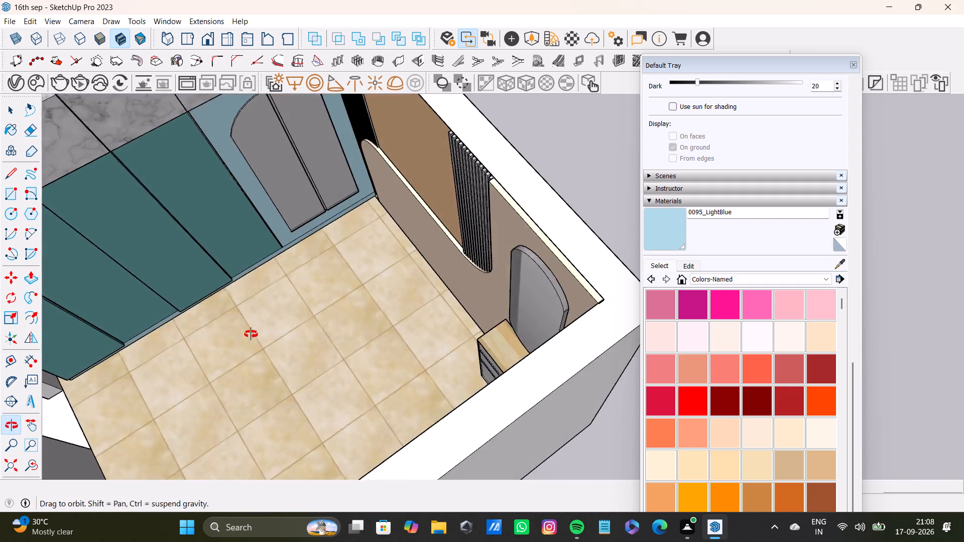
middle_click_drag(251, 334, 251, 333)
scroll(273, 319, "down", 8)
middle_click_drag(273, 320, 566, 311, "shift")
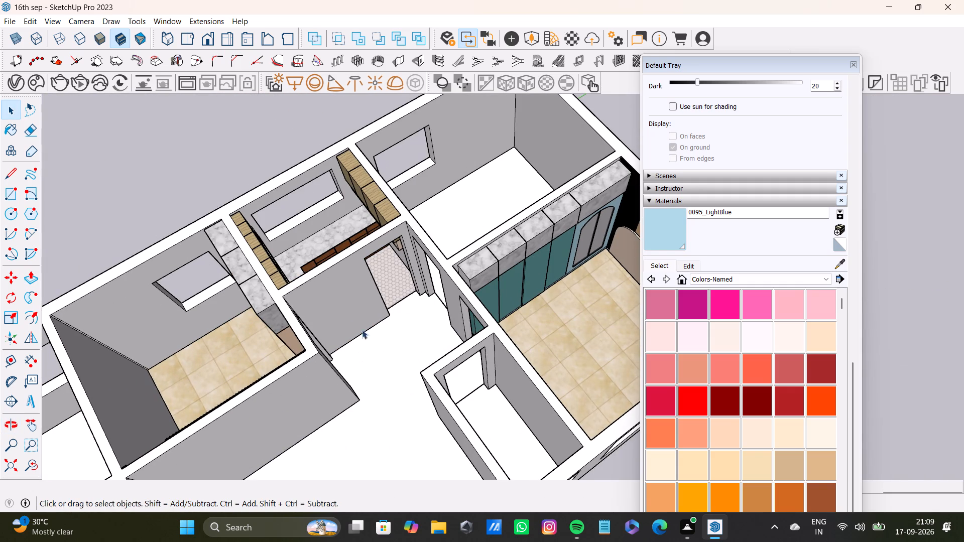
middle_click_drag(448, 241, 342, 344)
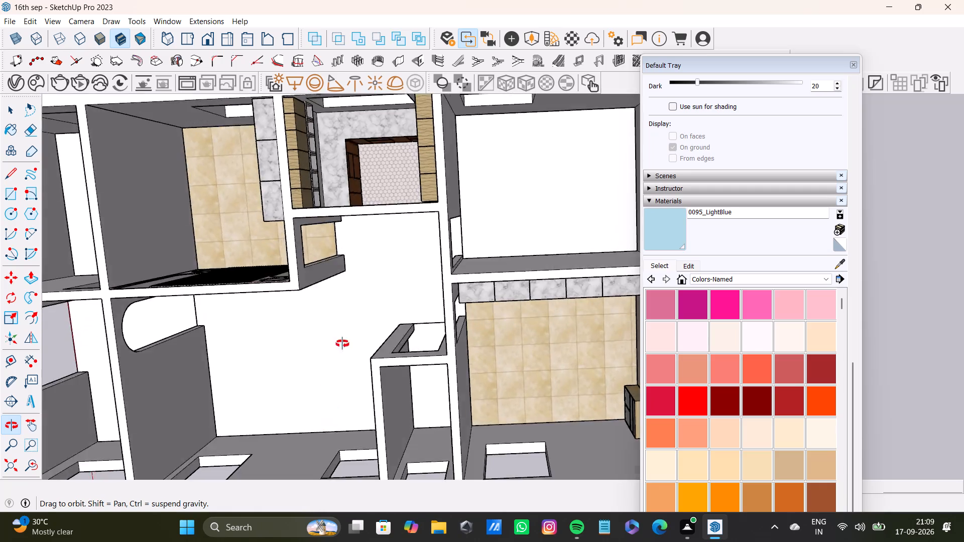
middle_click_drag(342, 344, 335, 124)
scroll(350, 234, "down", 9)
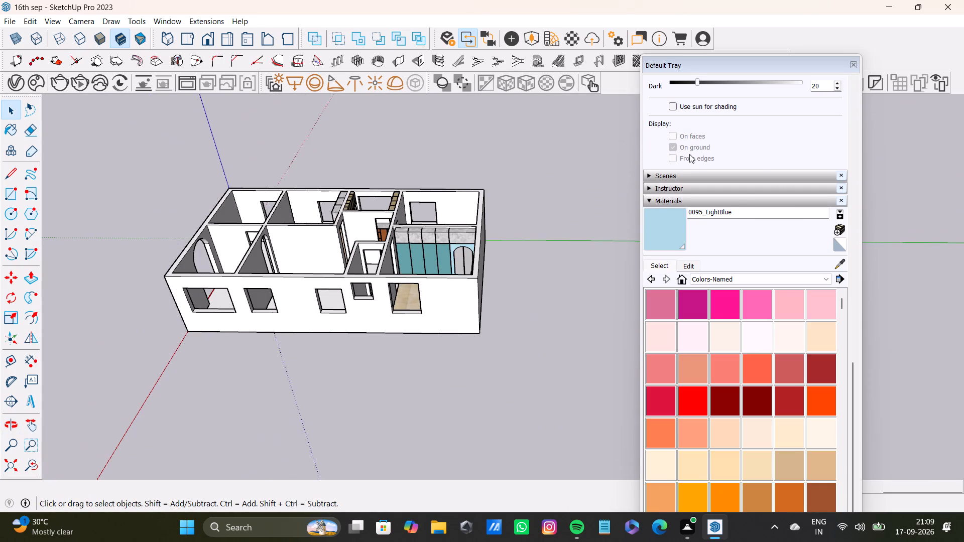
Move the floating Default Tray farther away from the house model.
left_click_drag(721, 62, 700, 139)
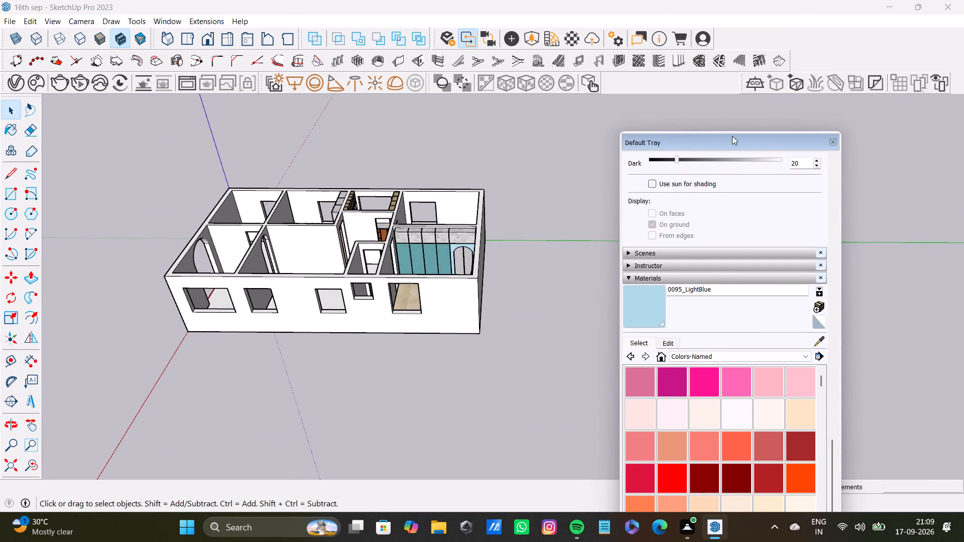
left_click_drag(769, 141, 761, 0)
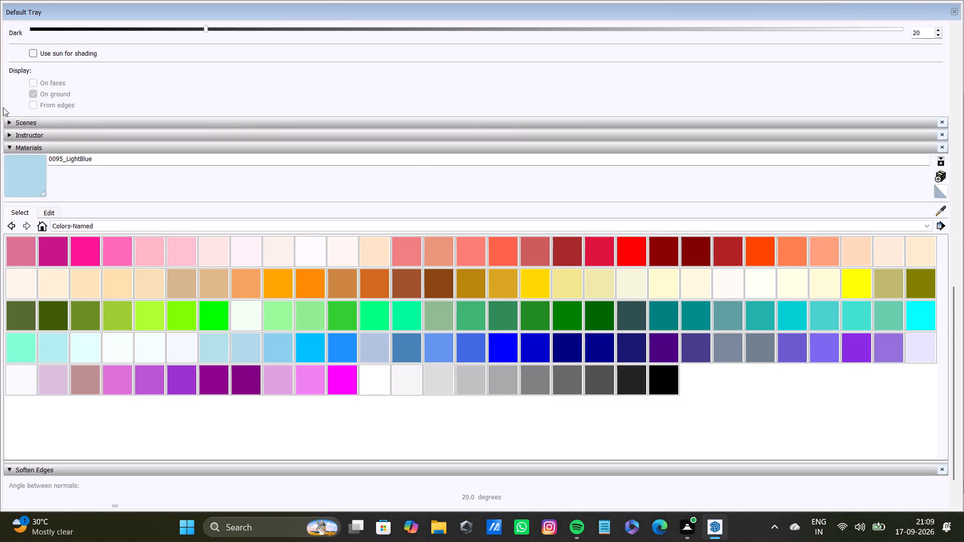
left_click_drag(914, 10, 867, 83)
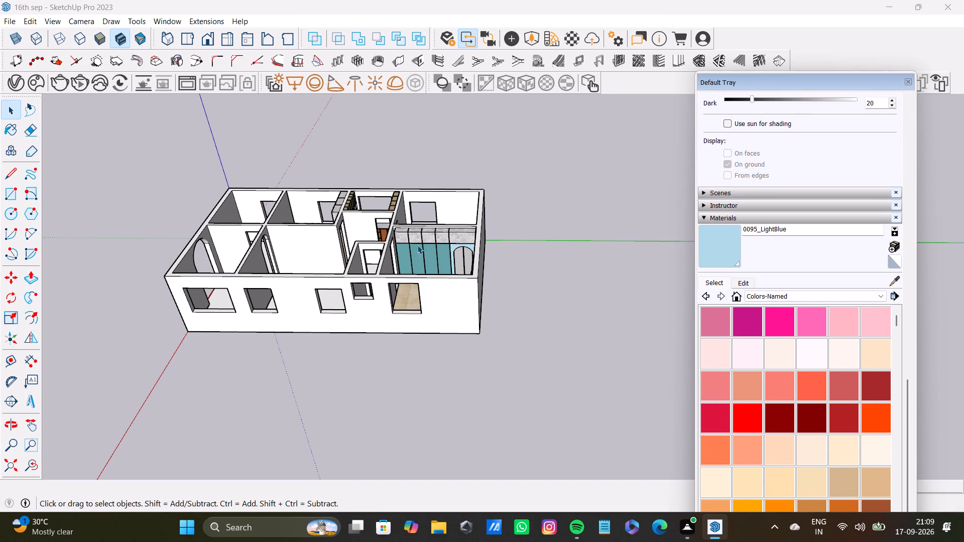
Paint the white sliver beside the raised teal wardrobe door, just above the bottom strip, with 0095_LightBlue.
scroll(363, 329, "up", 12)
scroll(491, 269, "up", 2)
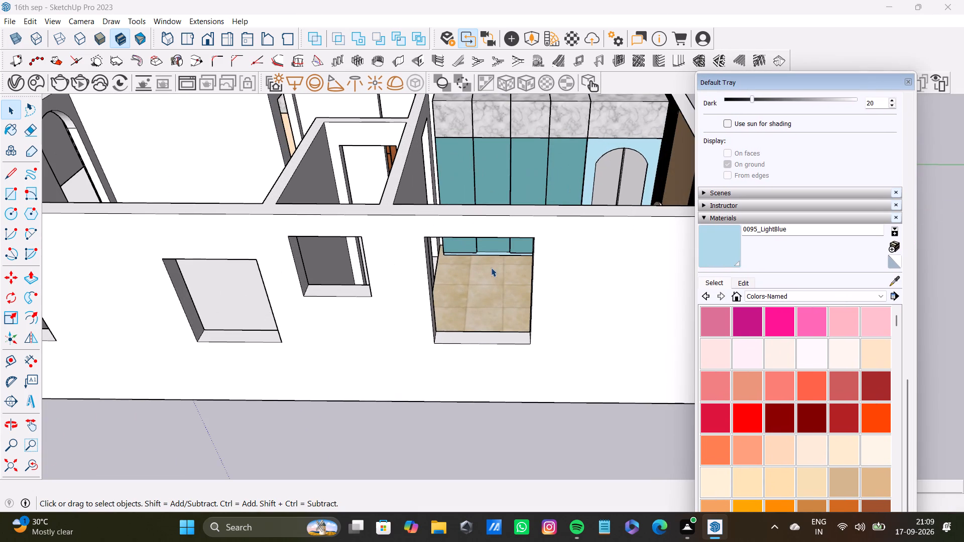
scroll(491, 267, "up", 10)
scroll(434, 255, "up", 11)
scroll(300, 240, "down", 3)
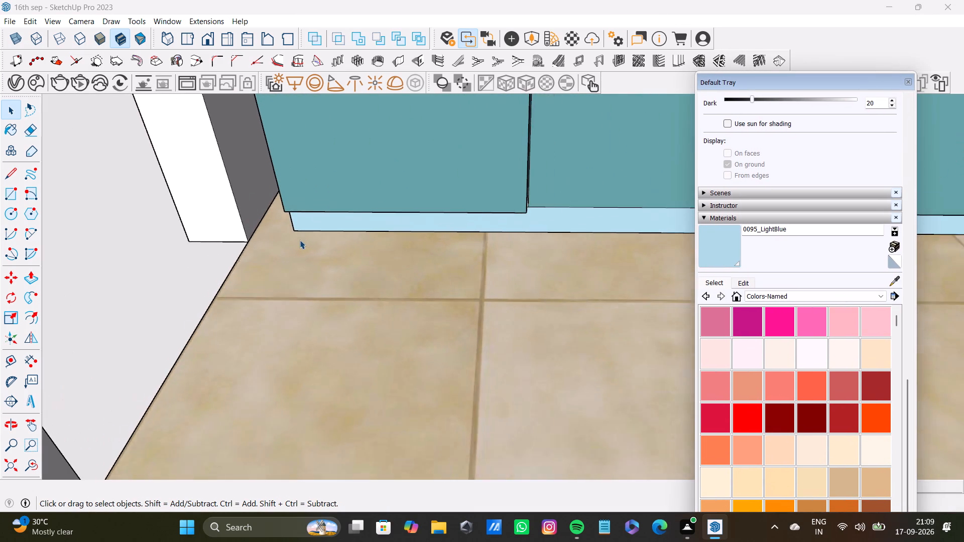
scroll(300, 240, "down", 5)
scroll(398, 219, "up", 20)
scroll(398, 219, "up", 5)
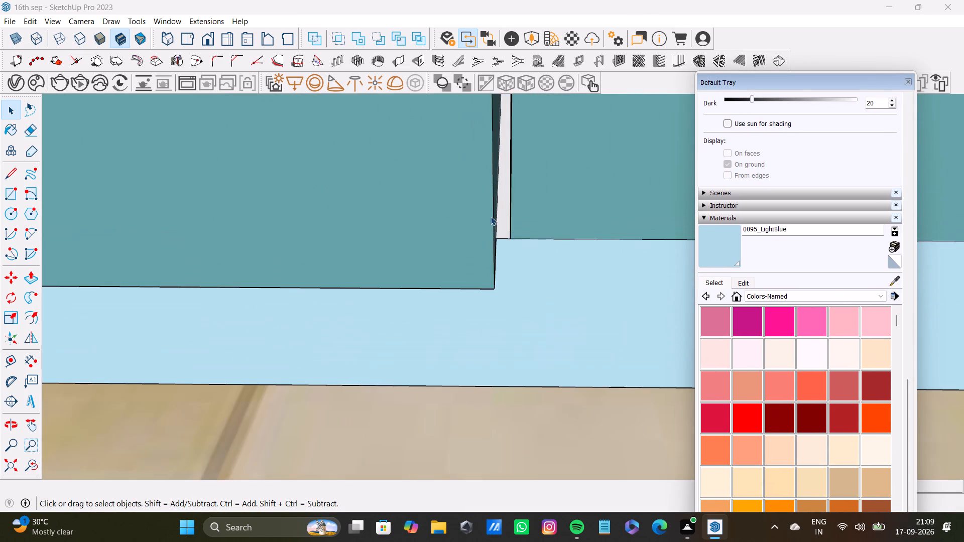
scroll(491, 216, "up", 2)
left_click(507, 225)
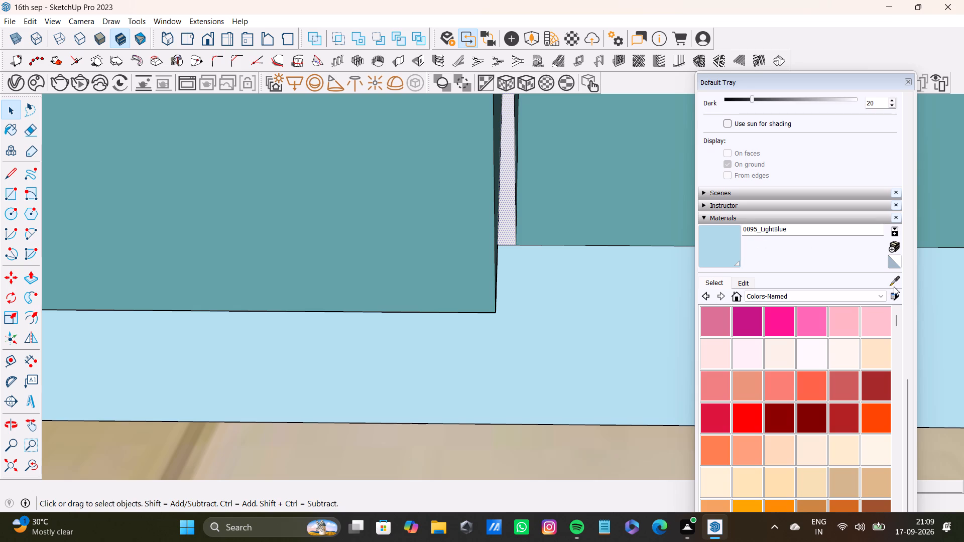
left_click(893, 283)
left_click(725, 252)
left_click_drag(561, 276, 556, 270)
left_click(510, 214)
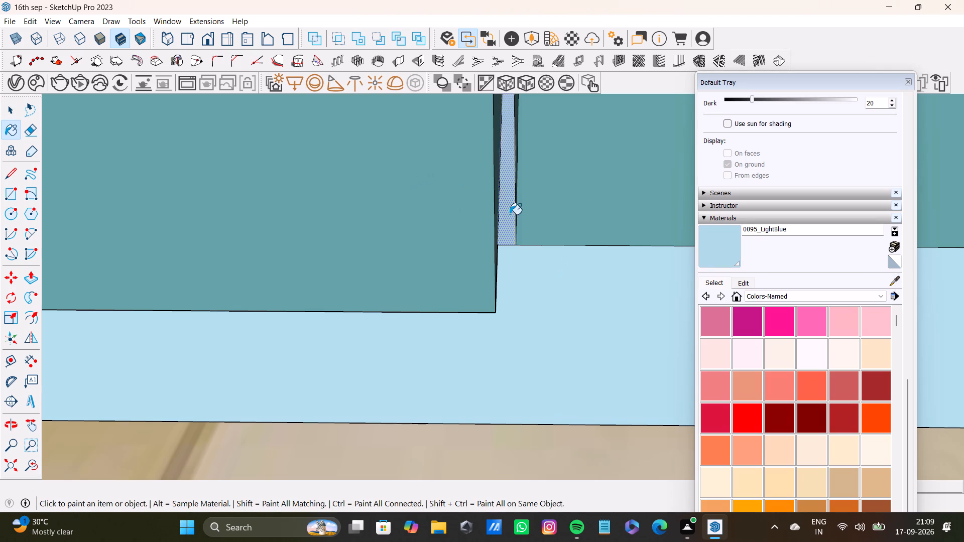
Check the remaining teal door joints along the wardrobe's light blue bottom strip for unpainted slivers.
scroll(508, 216, "down", 20)
scroll(508, 216, "down", 6)
scroll(631, 236, "up", 6)
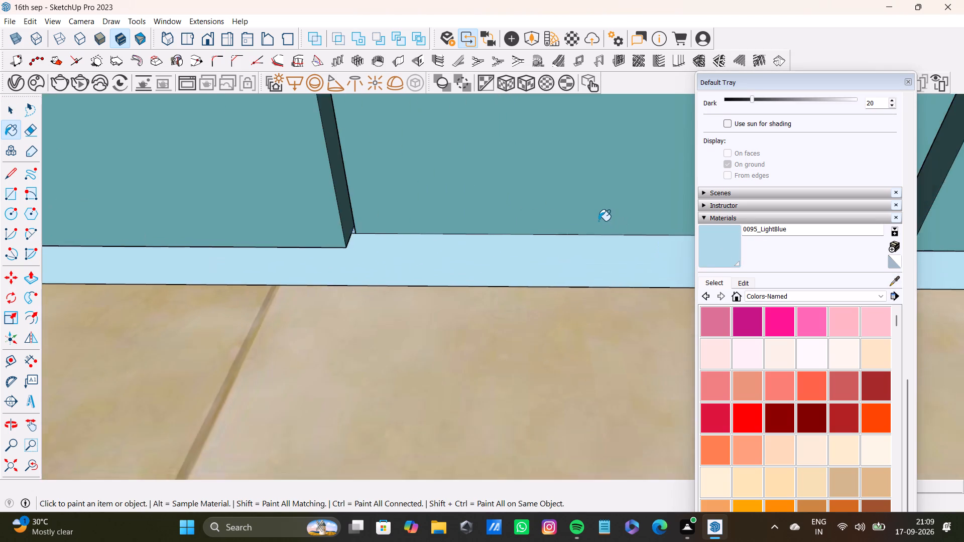
scroll(598, 221, "up", 6)
scroll(590, 217, "down", 7)
middle_click_drag(592, 236, 440, 245, "shift")
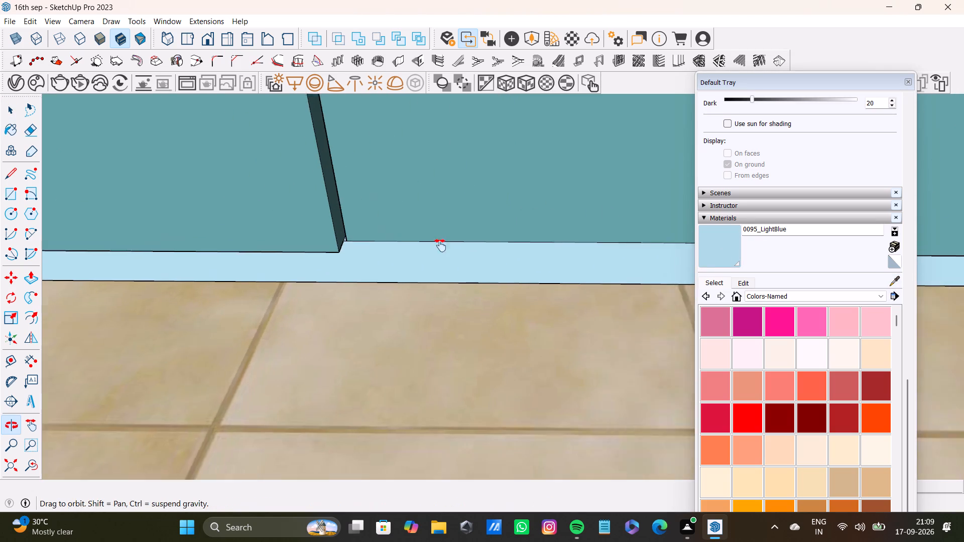
middle_click_drag(440, 245, 226, 250, "shift")
scroll(397, 237, "up", 14)
scroll(472, 238, "down", 11)
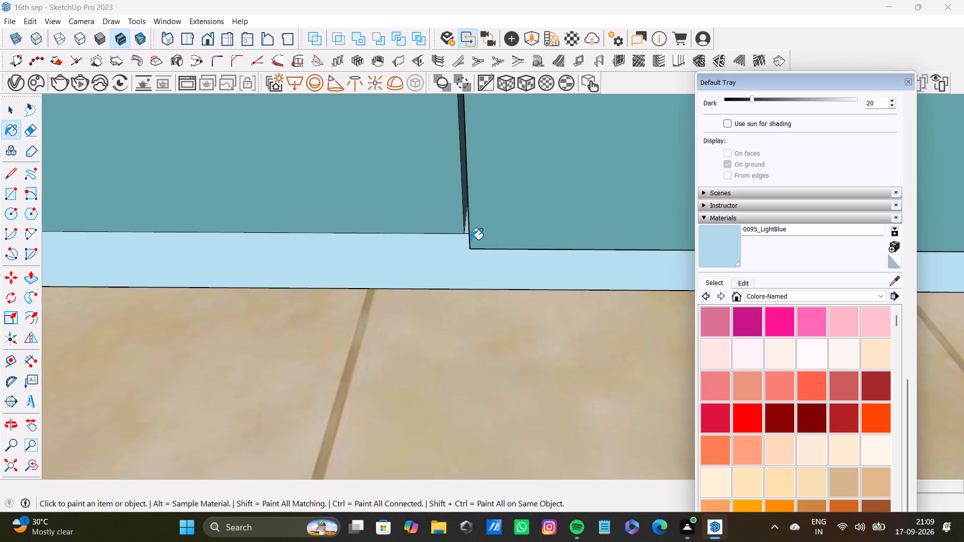
scroll(471, 239, "down", 10)
scroll(94, 287, "down", 4)
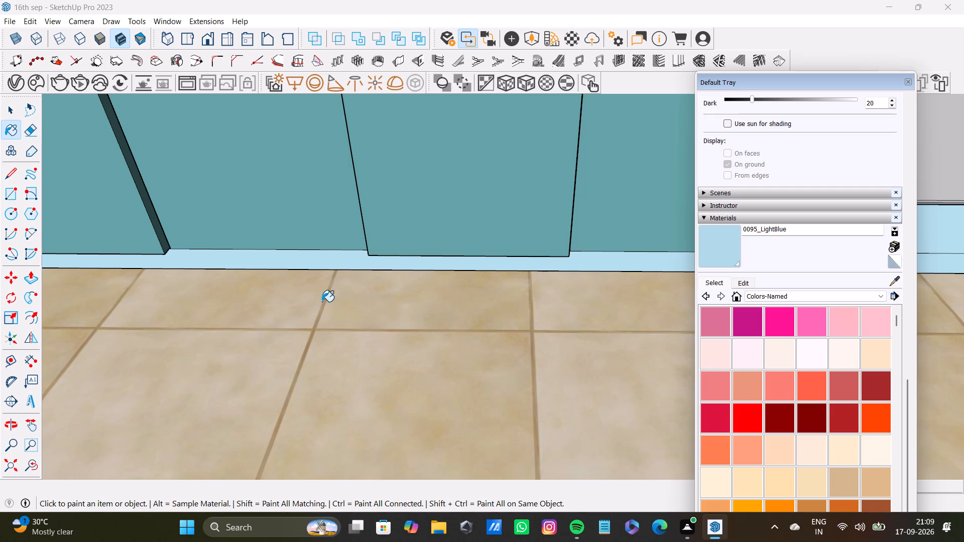
Check the joints between the marble upper cabinets and the teal wardrobe doors for unpainted gaps.
key("space")
scroll(315, 307, "down", 13)
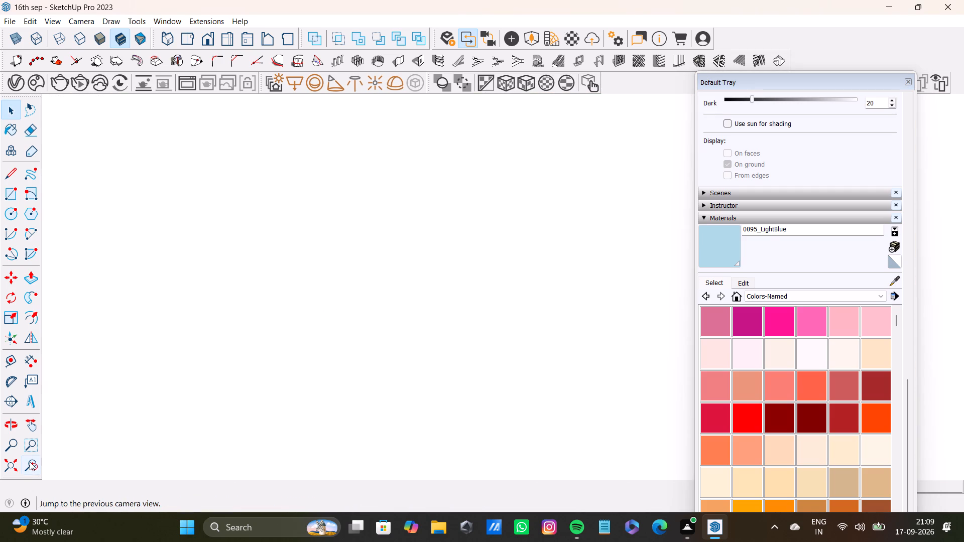
left_click(30, 462)
left_click(0, 470)
left_click(13, 465)
scroll(282, 255, "down", 3)
middle_click_drag(391, 258, 211, 356, "shift")
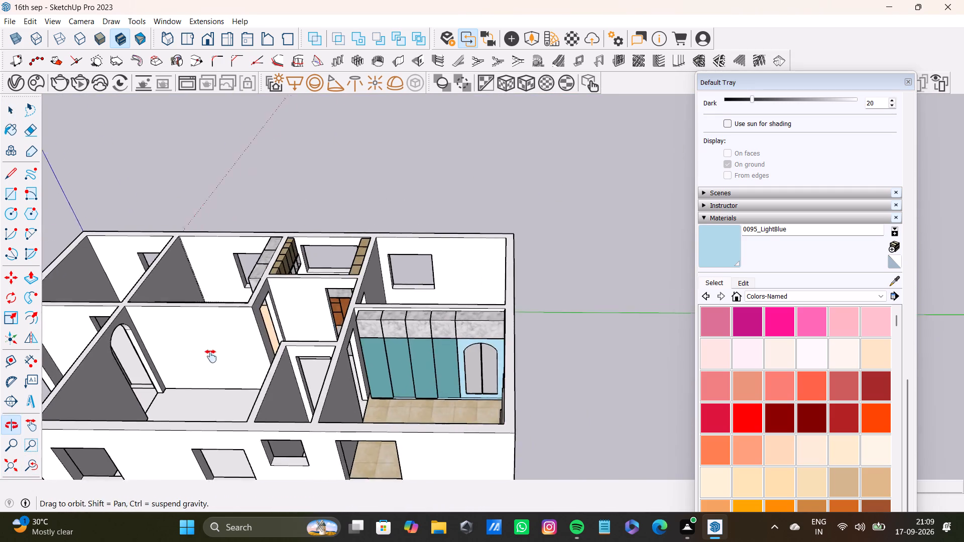
middle_click_drag(211, 356, 250, 340, "shift")
scroll(484, 279, "up", 4)
key("space")
left_click(468, 170)
scroll(394, 404, "up", 12)
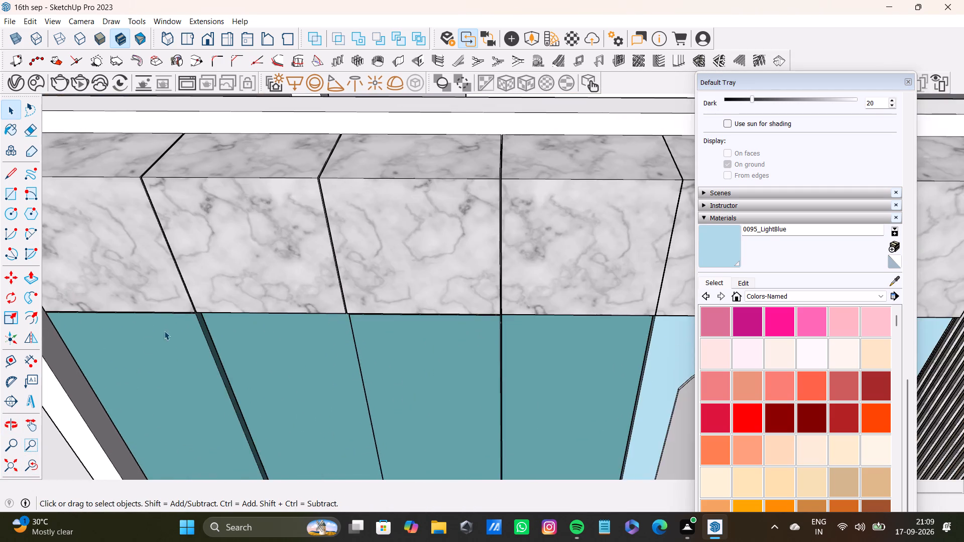
scroll(164, 331, "up", 20)
scroll(206, 266, "down", 13)
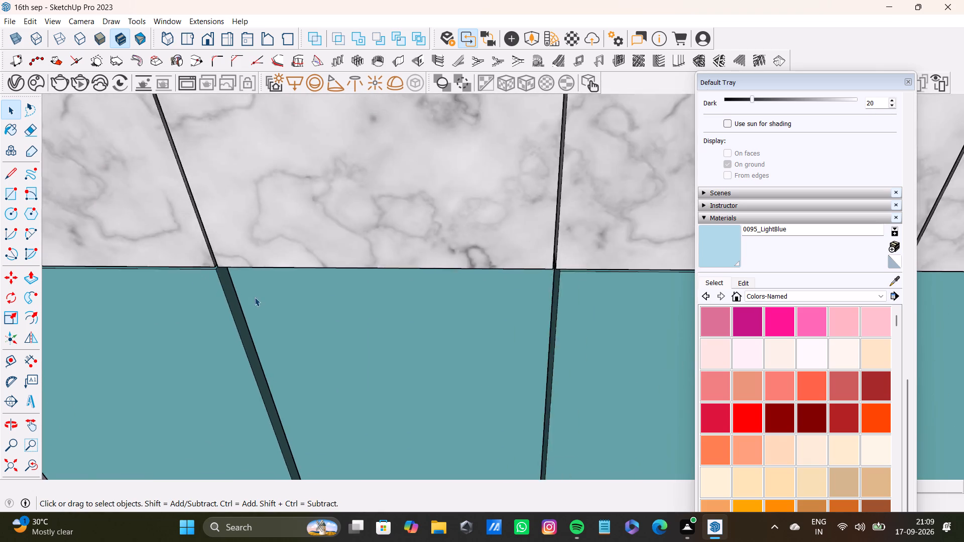
scroll(255, 297, "down", 15)
scroll(353, 338, "up", 19)
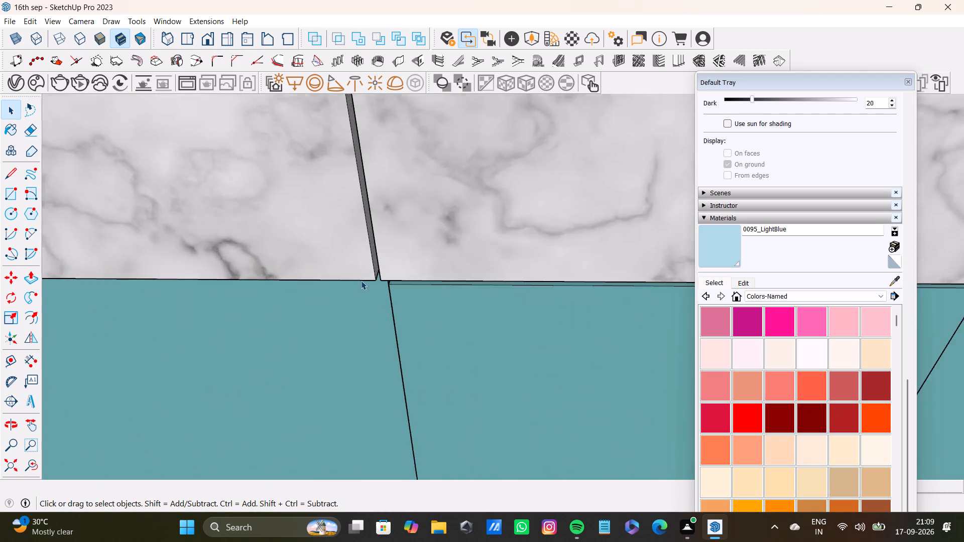
scroll(361, 281, "up", 4)
middle_click_drag(375, 290, 424, 227)
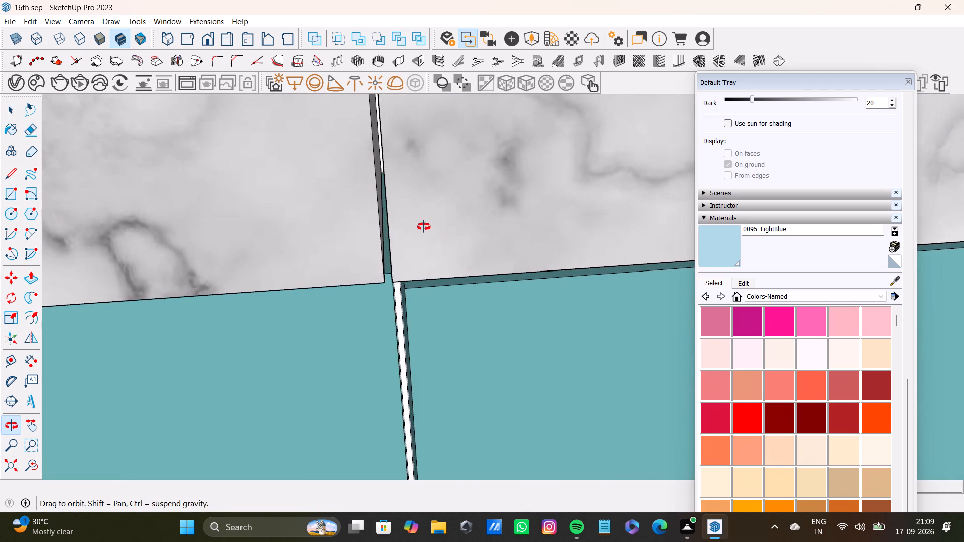
middle_click_drag(424, 227, 410, 334)
scroll(410, 337, "down", 17)
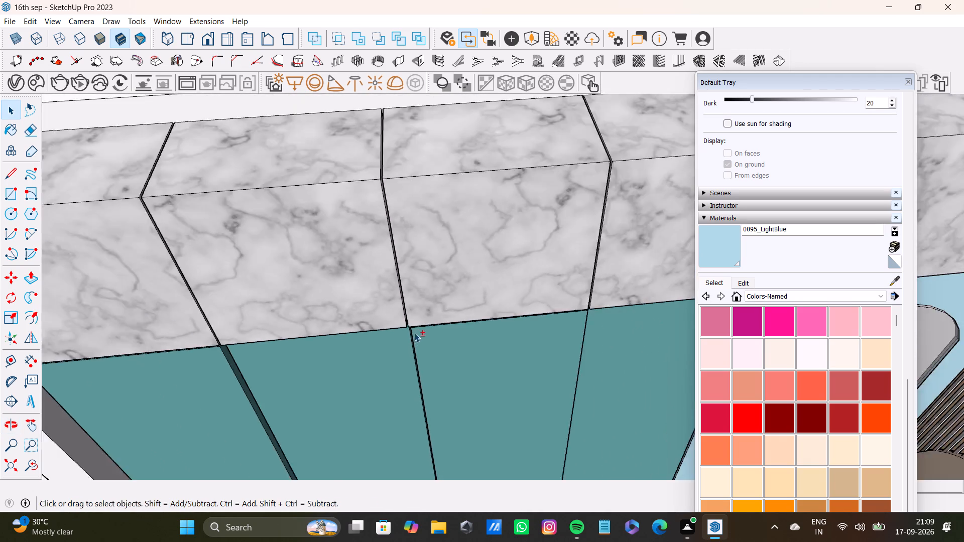
scroll(414, 333, "down", 17)
left_click(625, 199)
key("space")
Examine the teal wardrobe wall, its marble upper cabinets and the arched light blue section from several sides of the bedroom.
scroll(475, 392, "up", 4)
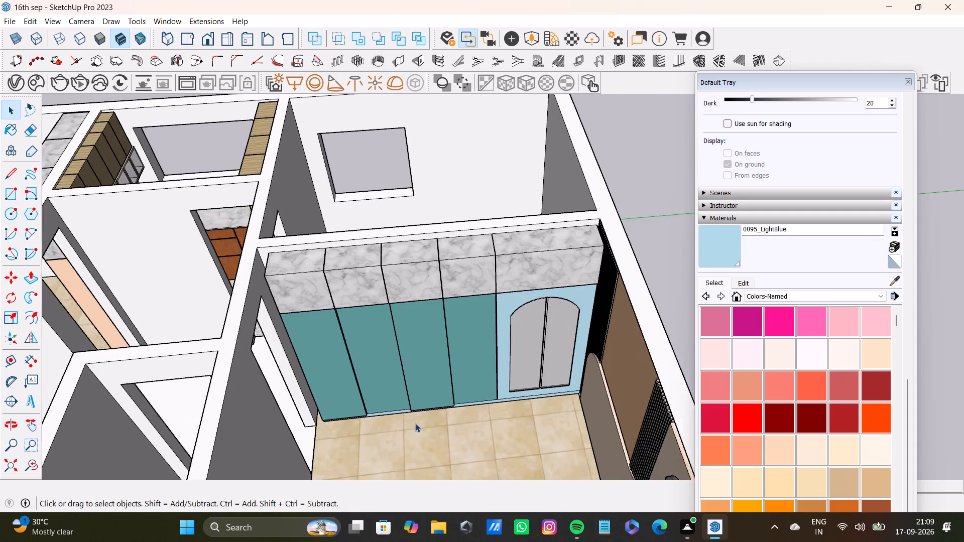
scroll(415, 423, "up", 3)
scroll(315, 307, "down", 6)
middle_click_drag(536, 302, 491, 318)
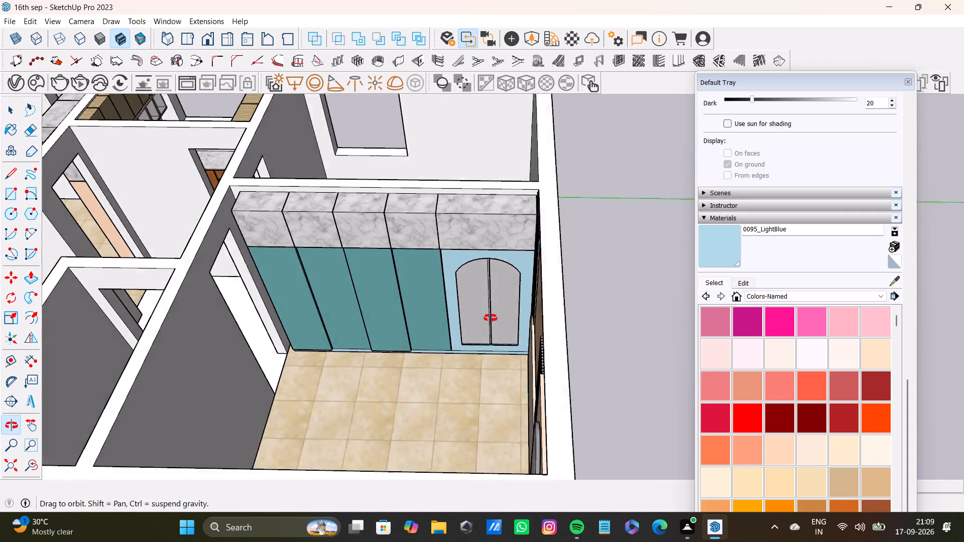
middle_click_drag(491, 318, 377, 285)
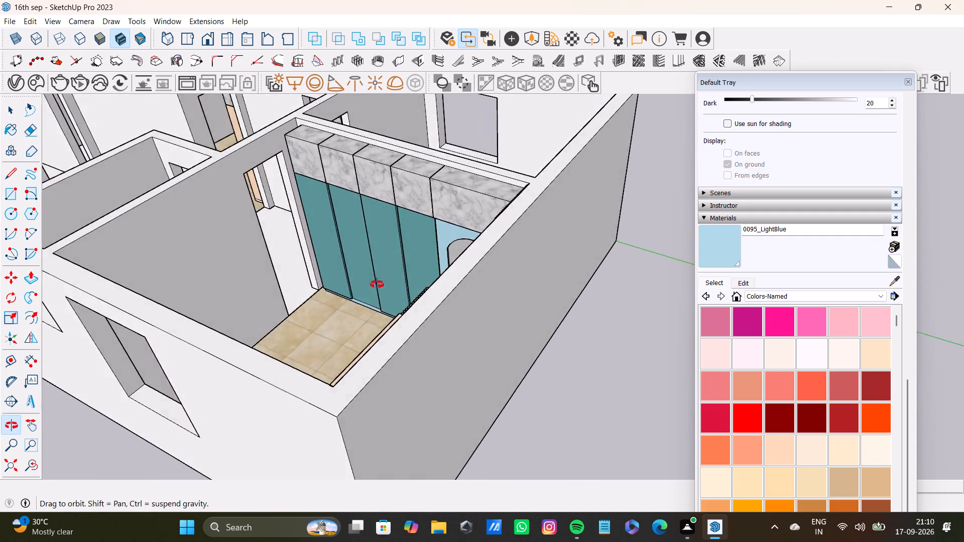
middle_click_drag(377, 285, 349, 370)
scroll(304, 291, "up", 7)
scroll(317, 333, "down", 3)
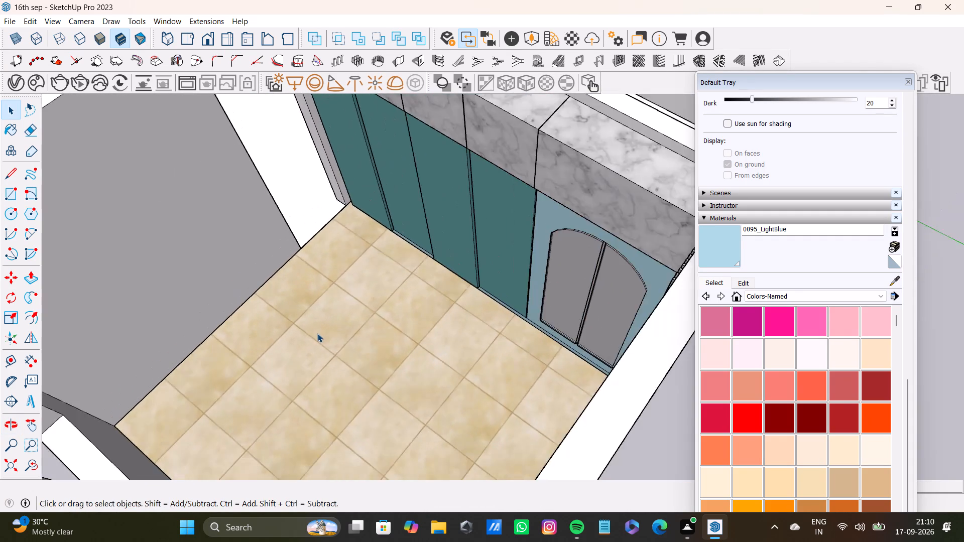
scroll(317, 333, "down", 11)
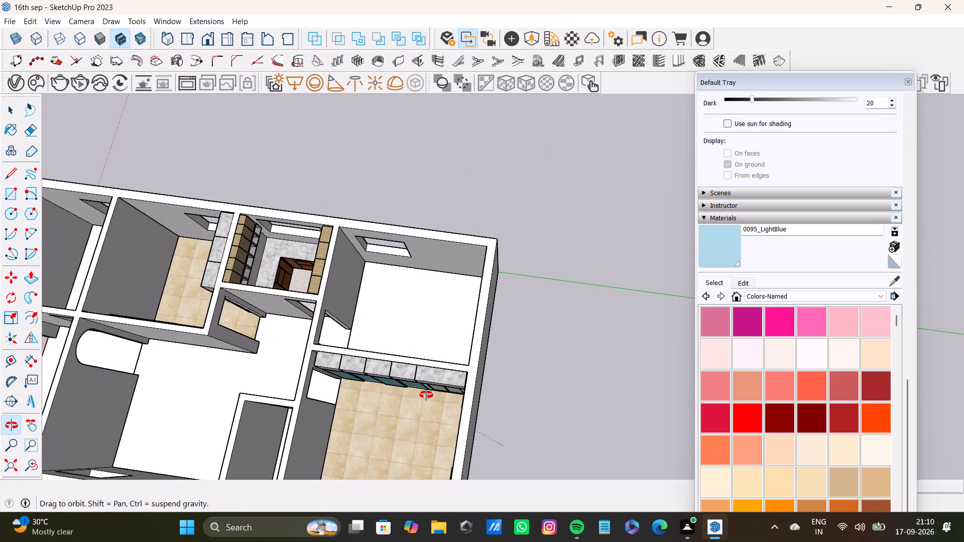
Examine the kitchen's wood-grain upper cabinets, the open frames beneath them and the marble countertop from above.
middle_click_drag(357, 357, 552, 356, "shift")
scroll(440, 249, "up", 12)
middle_click_drag(485, 281, 448, 304)
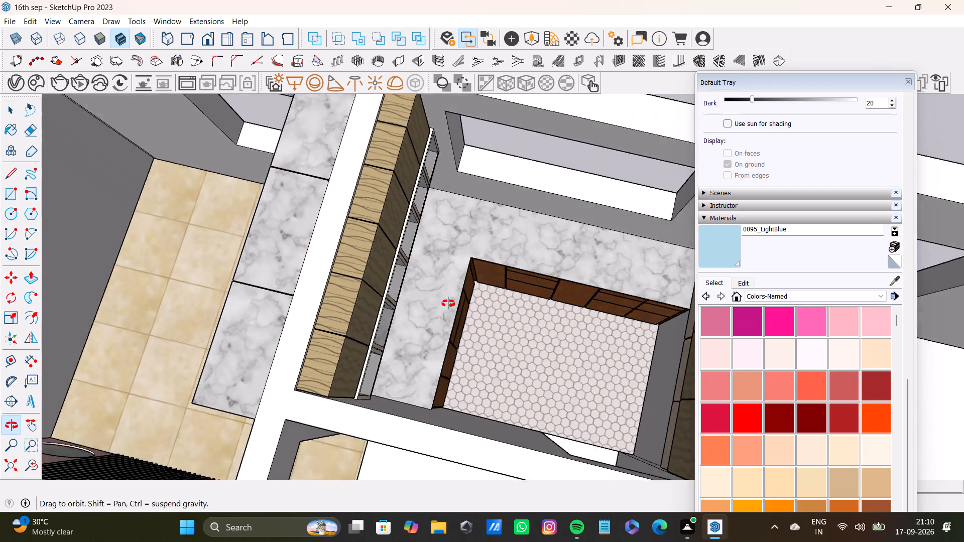
middle_click_drag(448, 304, 415, 338)
scroll(435, 321, "up", 4)
middle_click_drag(450, 313, 416, 323, "shift")
scroll(433, 328, "down", 7)
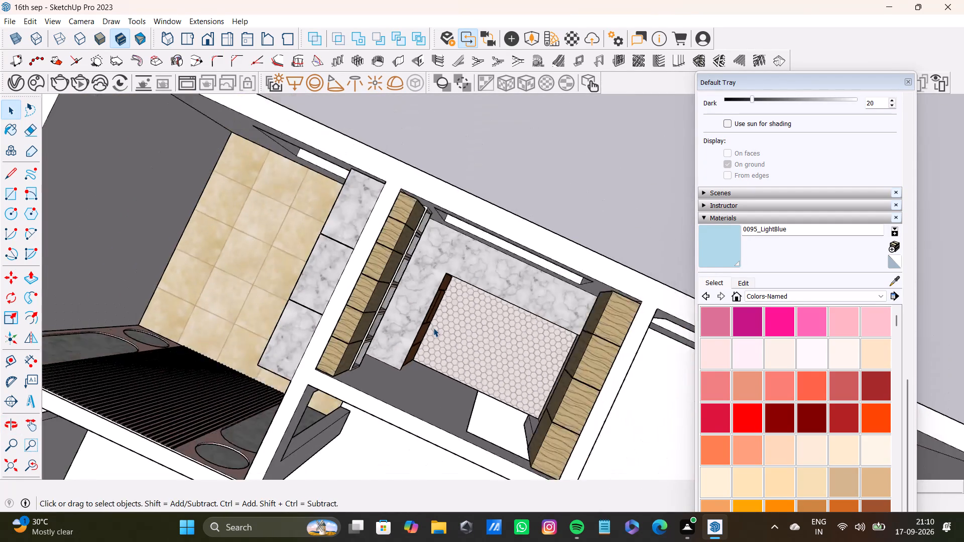
scroll(433, 328, "down", 1)
middle_click_drag(438, 329, 284, 256)
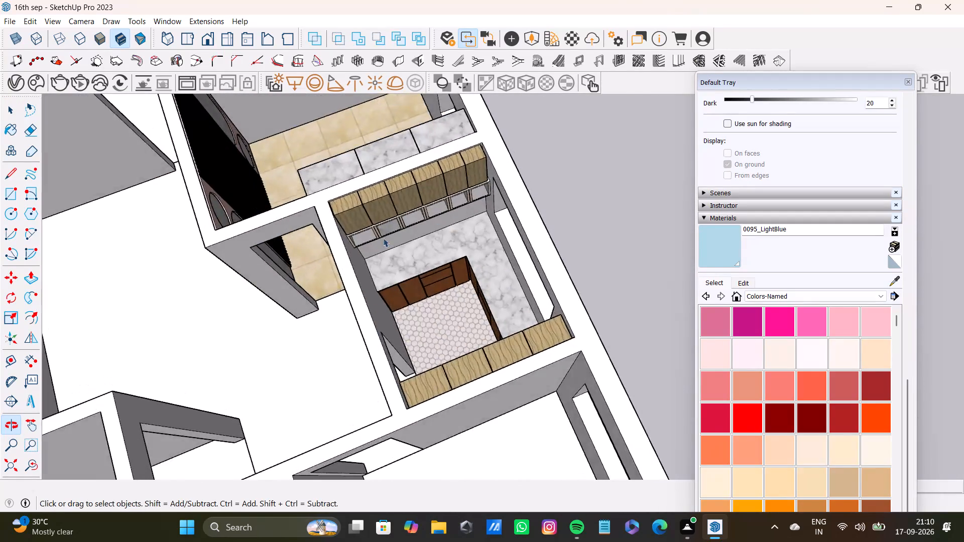
scroll(456, 217, "up", 18)
scroll(377, 221, "down", 10)
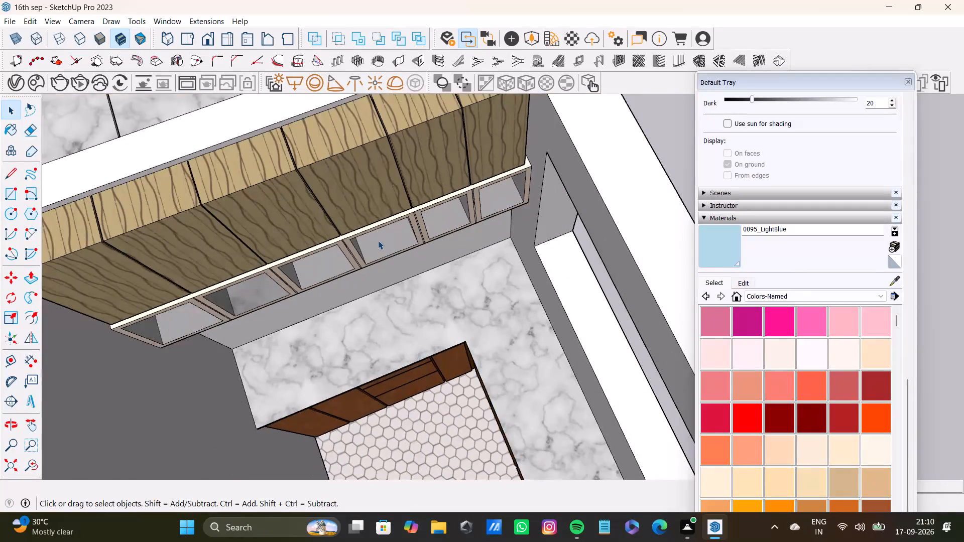
scroll(378, 240, "down", 2)
middle_click_drag(404, 294, 417, 217, "shift")
scroll(411, 290, "up", 3)
Close the Default Tray and save a screenshot of the kitchen corner with brown wood base cabinets, marble countertop and hexagon floor.
middle_click_drag(409, 308, 564, 132)
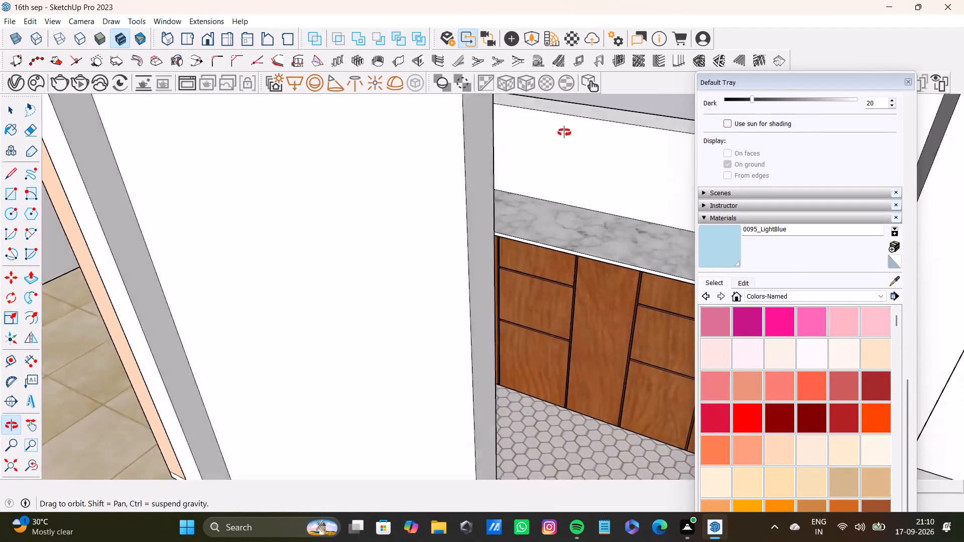
middle_click_drag(564, 132, 533, 126)
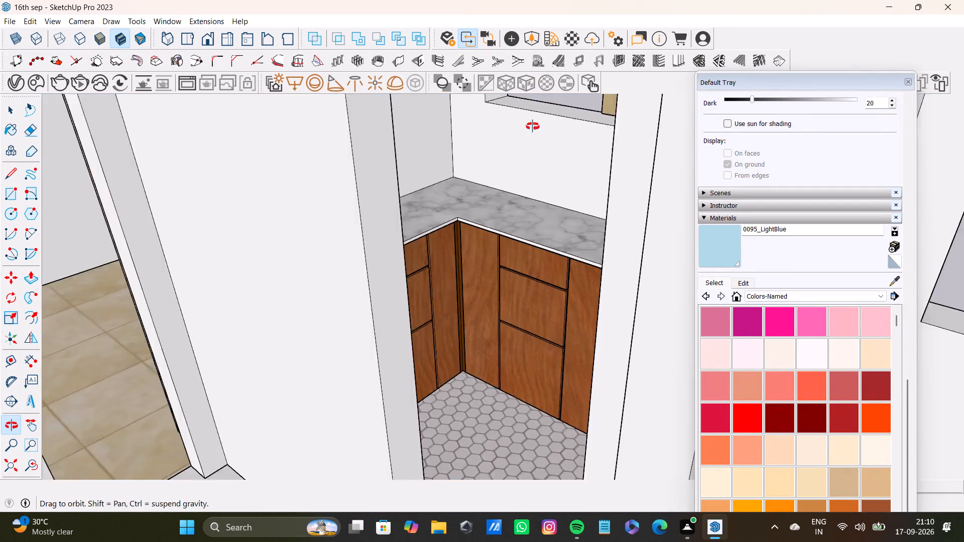
middle_click_drag(533, 126, 501, 293)
scroll(481, 296, "up", 3)
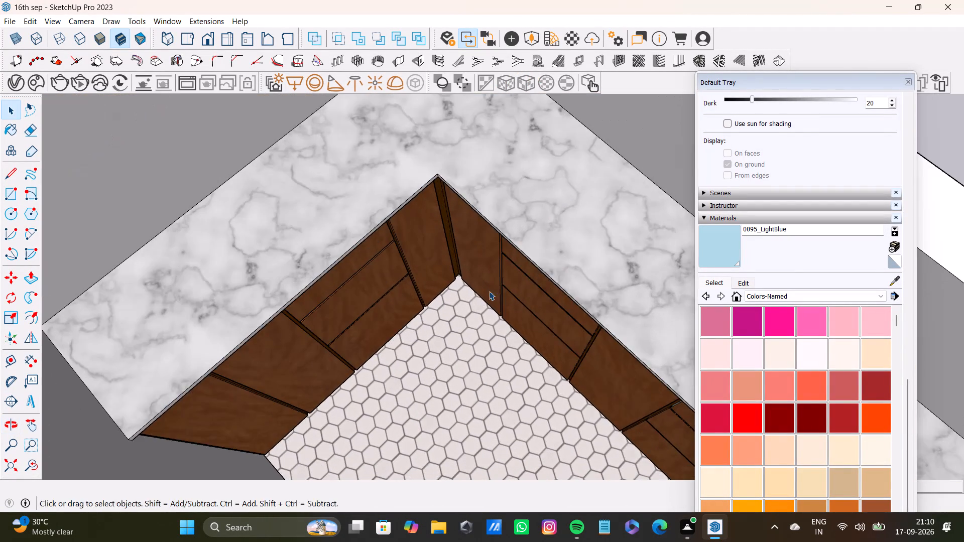
middle_click_drag(489, 291, 451, 232)
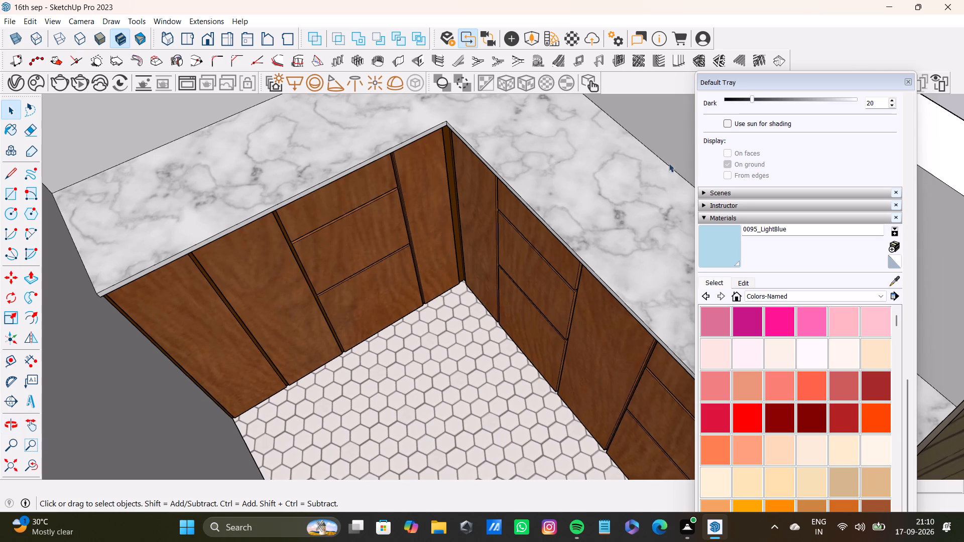
left_click(908, 84)
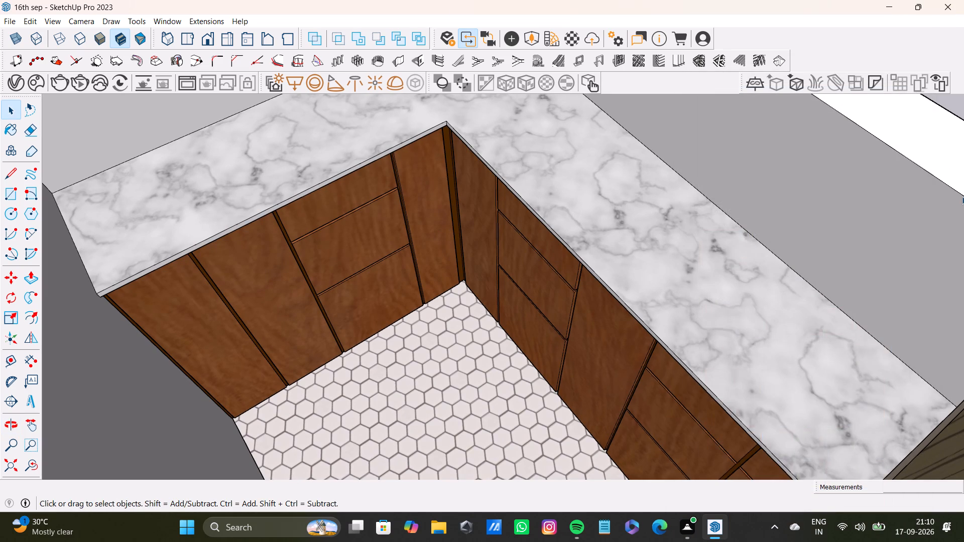
key("super+Print")
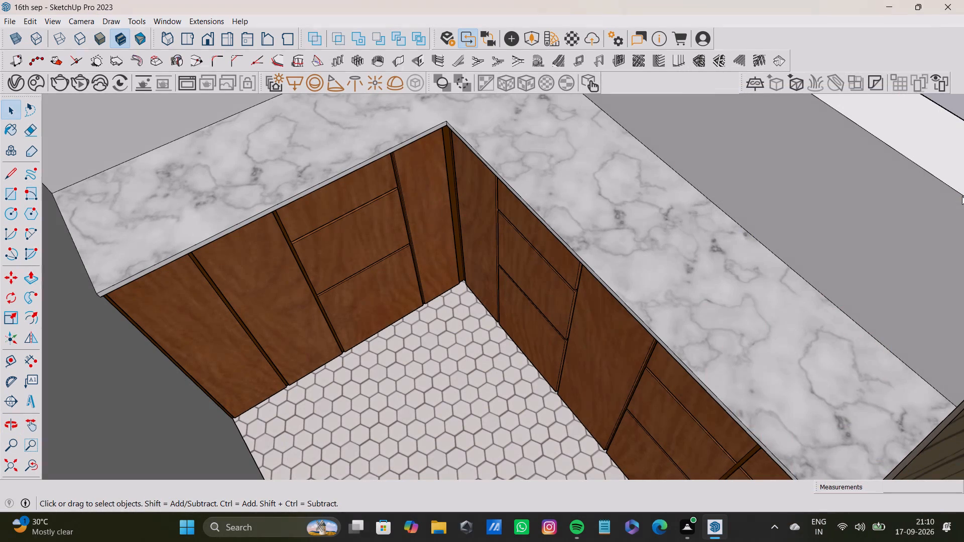
key("space")
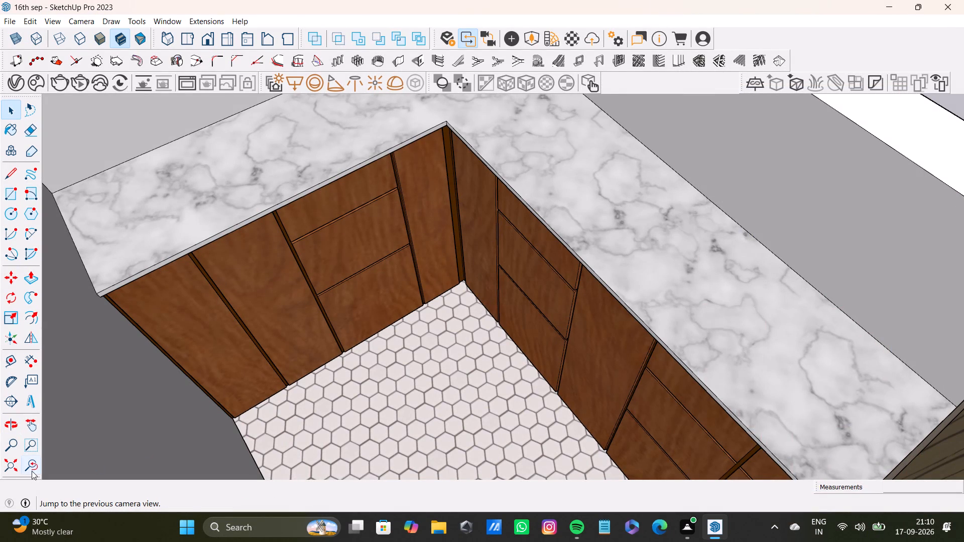
Examine the pink slatted wall panel and its marble circle and arch insets in the bedroom beside the kitchen.
left_click(32, 471)
left_click(14, 468)
scroll(218, 398, "down", 8)
left_click(429, 249)
scroll(350, 348, "up", 4)
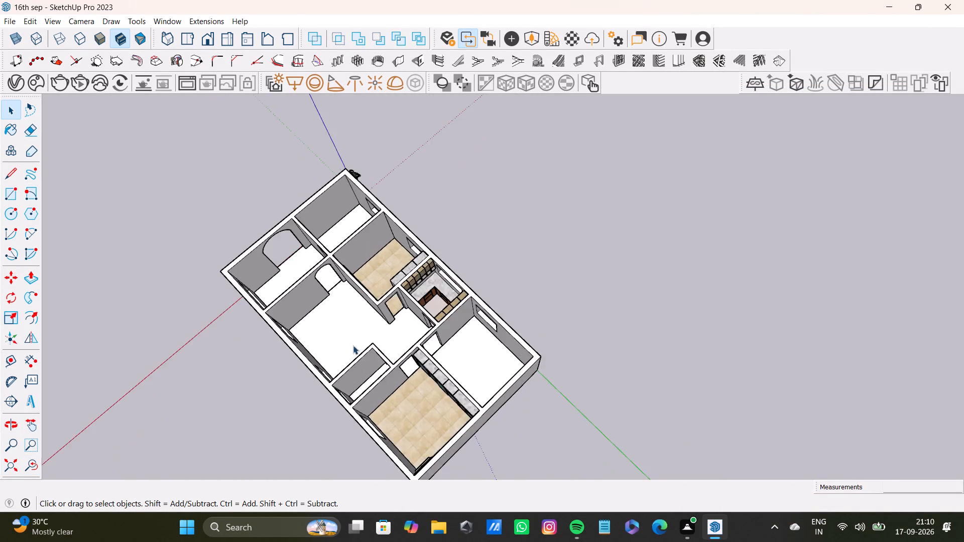
scroll(353, 345, "up", 4)
middle_click_drag(357, 341, 826, 212)
middle_click_drag(415, 343, 588, 432)
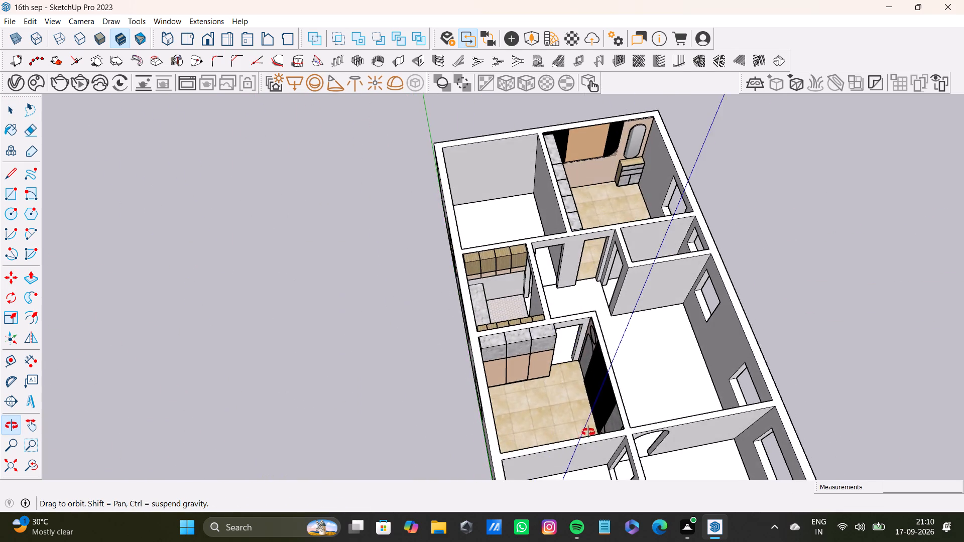
middle_click_drag(588, 432, 693, 338)
scroll(628, 346, "up", 3)
middle_click_drag(627, 345, 736, 364)
scroll(681, 258, "up", 6)
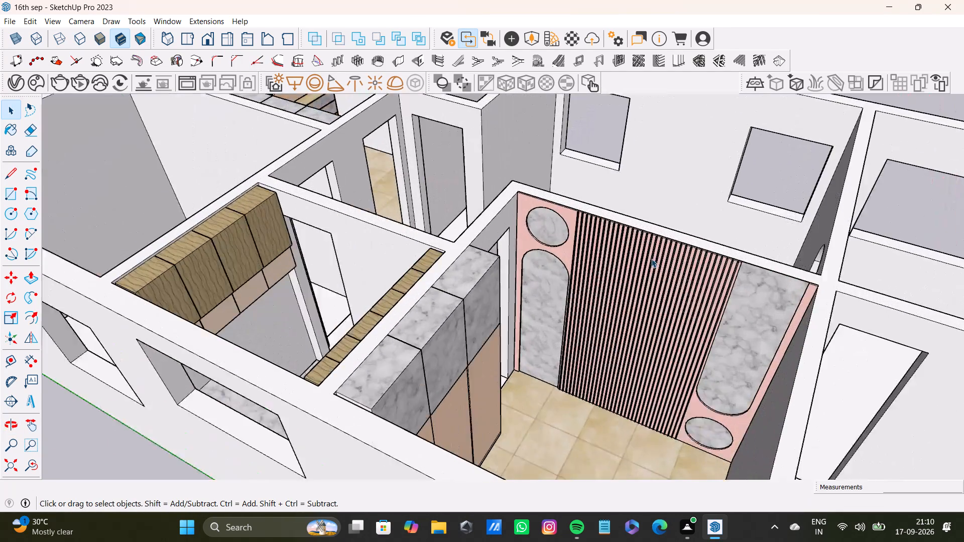
scroll(651, 258, "up", 10)
middle_click_drag(604, 201, 574, 307, "shift")
scroll(554, 274, "up", 7)
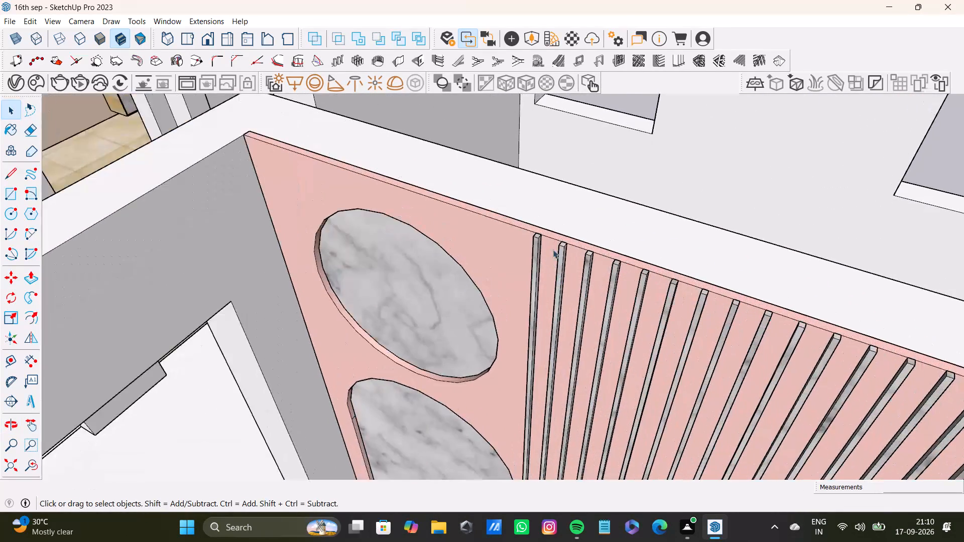
scroll(553, 249, "up", 4)
middle_click_drag(572, 244, 554, 327)
scroll(544, 331, "down", 20)
scroll(544, 331, "down", 3)
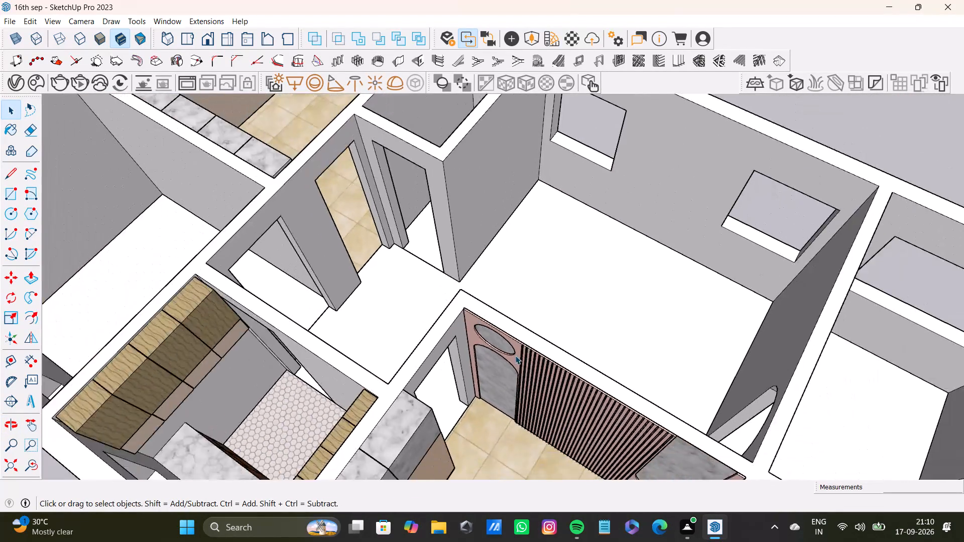
Review the house interior from above, including the kitchen, both furnished bedrooms and the dresser beside the curved wall panel.
scroll(515, 355, "down", 10)
middle_click_drag(569, 374, 412, 452, "shift")
scroll(331, 314, "up", 3)
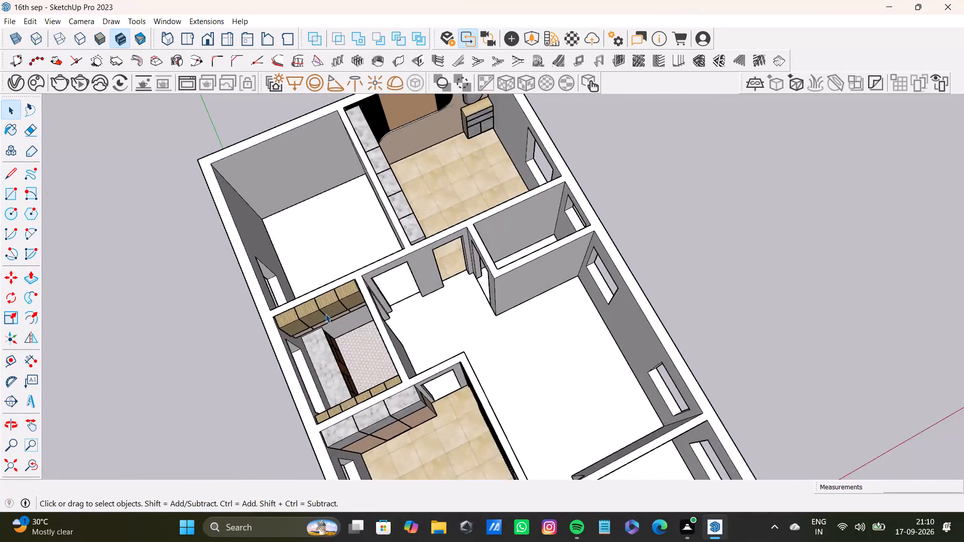
scroll(325, 314, "up", 5)
scroll(487, 416, "down", 8)
middle_click_drag(477, 407, 486, 340)
scroll(474, 352, "up", 4)
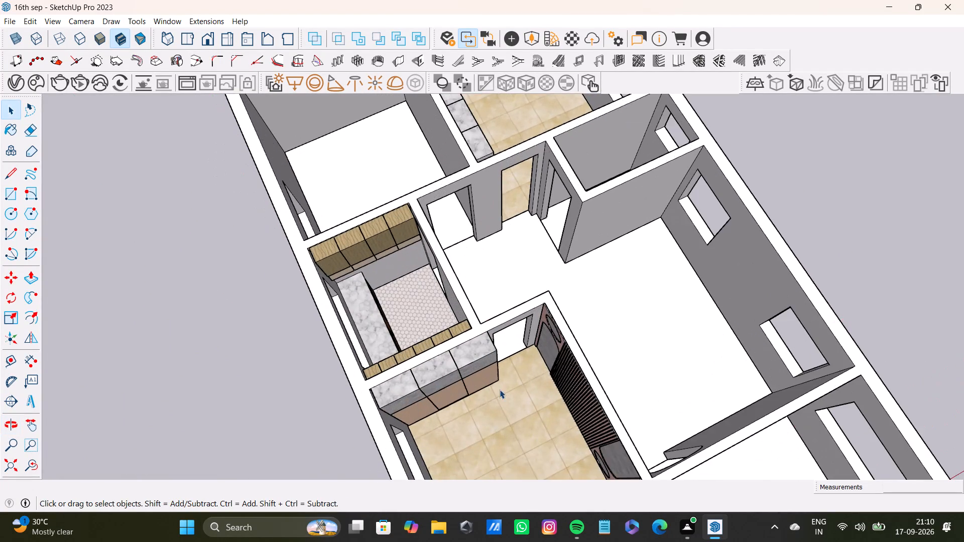
middle_click_drag(500, 389, 419, 352)
scroll(439, 342, "up", 3)
scroll(460, 377, "down", 8)
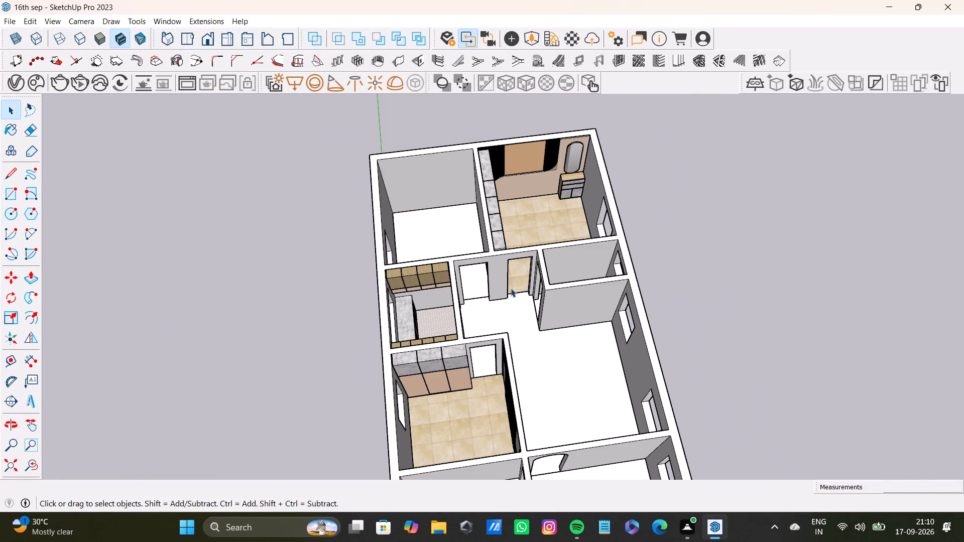
scroll(571, 166, "up", 18)
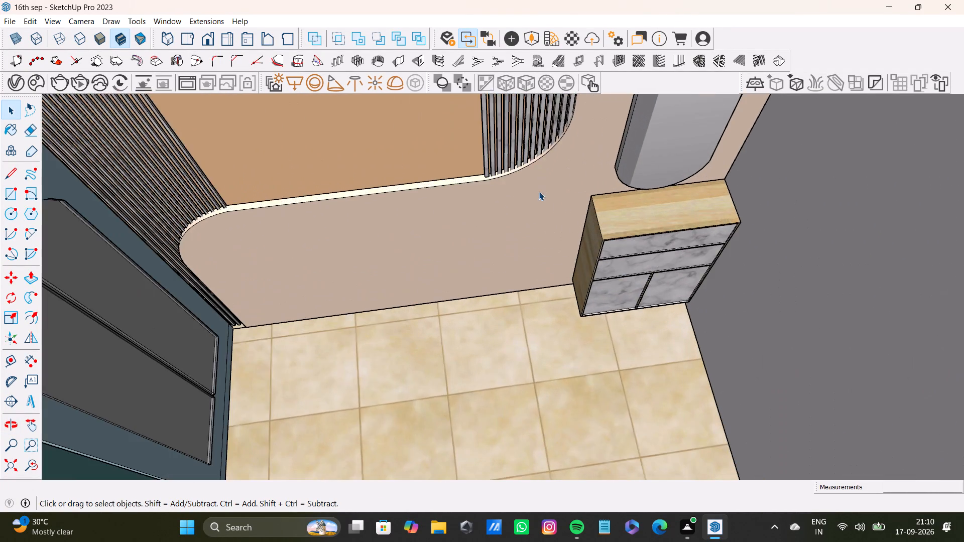
scroll(539, 191, "down", 19)
middle_click_drag(484, 330, 601, 194)
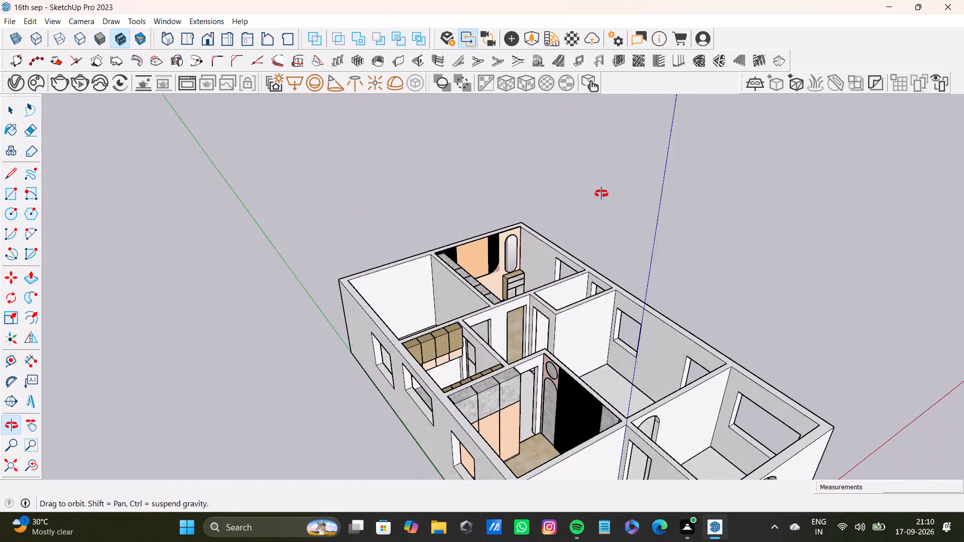
middle_click_drag(601, 194, 668, 205)
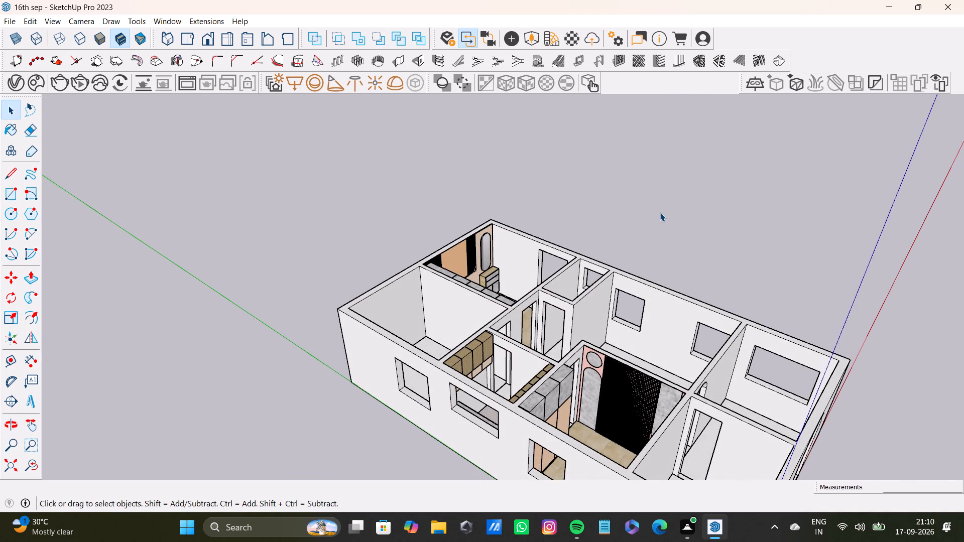
Inspect the upper corner of the pink slatted panel around the marble circle and the first slats.
scroll(622, 416, "up", 2)
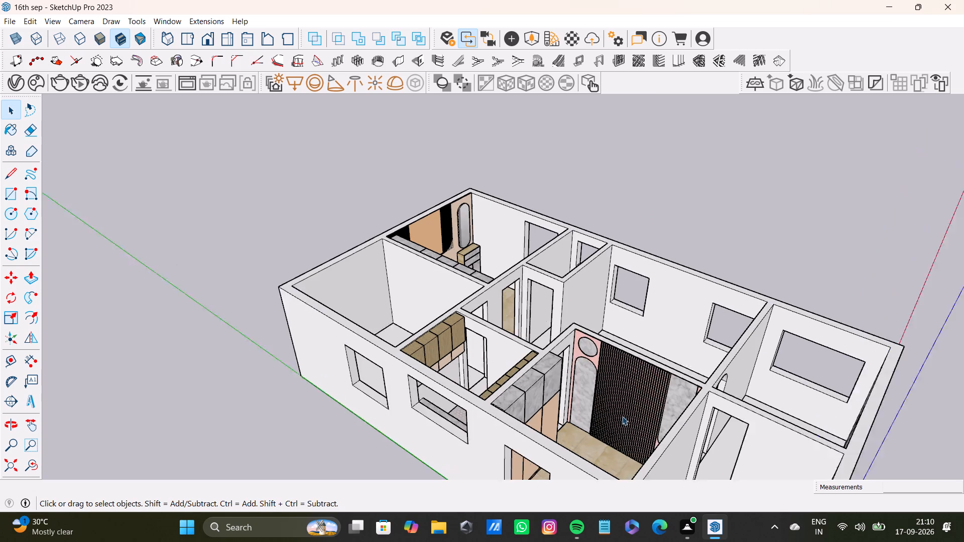
scroll(622, 416, "up", 9)
middle_click_drag(742, 426, 744, 437)
scroll(536, 268, "up", 8)
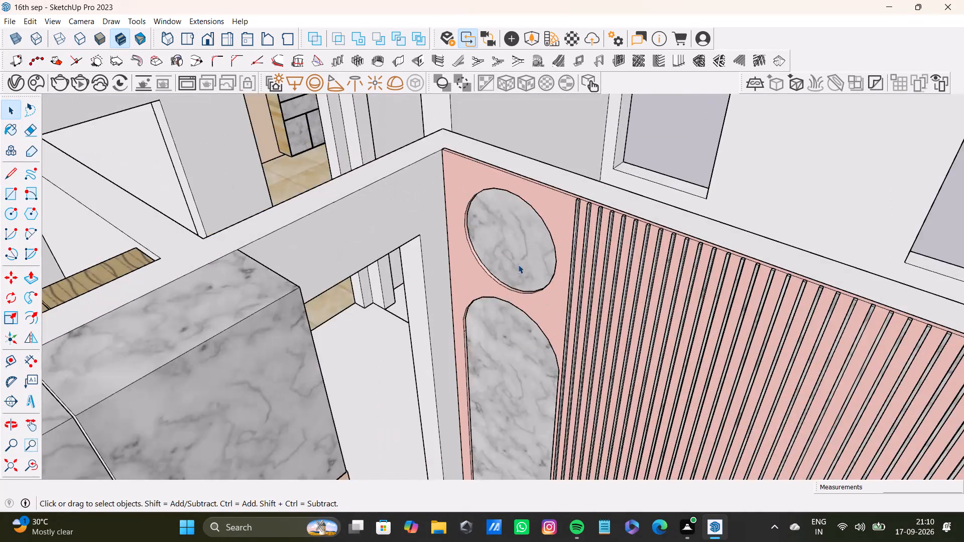
scroll(518, 264, "up", 2)
middle_click_drag(553, 248, 550, 327)
scroll(524, 320, "down", 16)
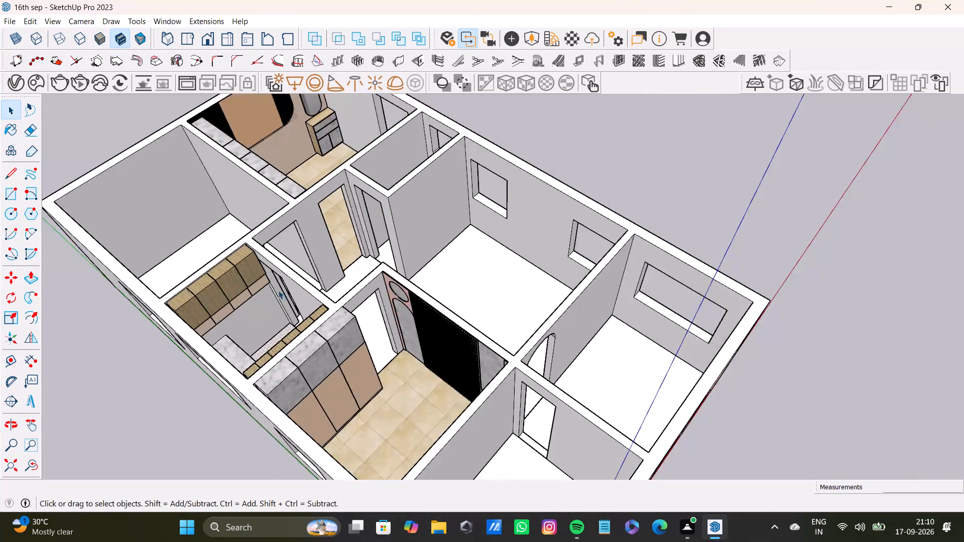
Save a screenshot of the house seen from above at an angle, with the pink slatted bedroom panel facing the view.
scroll(278, 290, "down", 4)
middle_click_drag(367, 336, 335, 288)
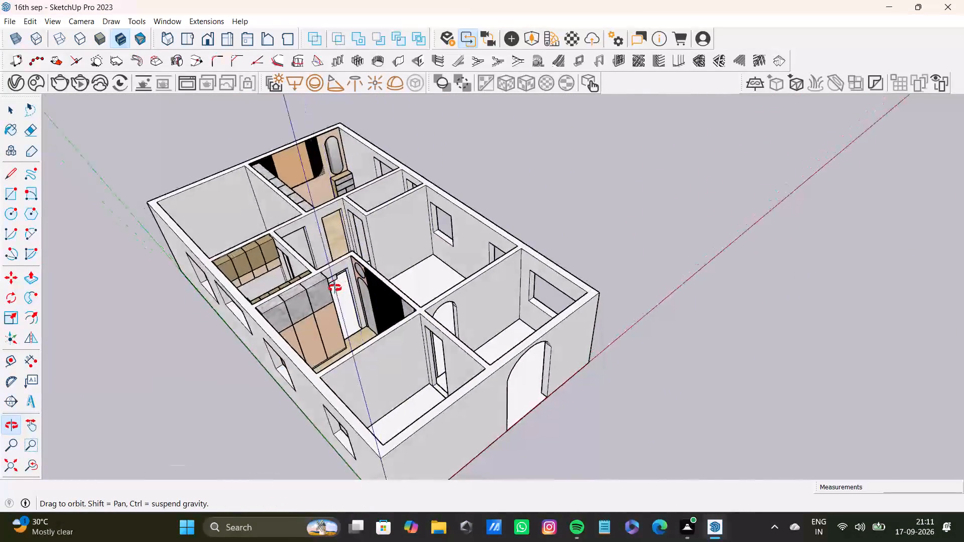
middle_click_drag(335, 288, 320, 291)
scroll(340, 342, "up", 3)
middle_click_drag(342, 342, 491, 355)
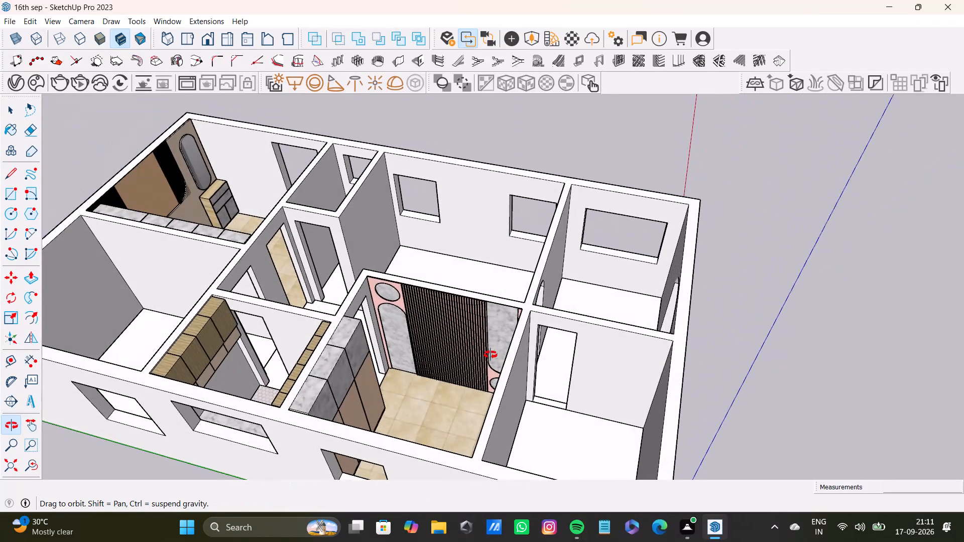
middle_click_drag(491, 355, 499, 345)
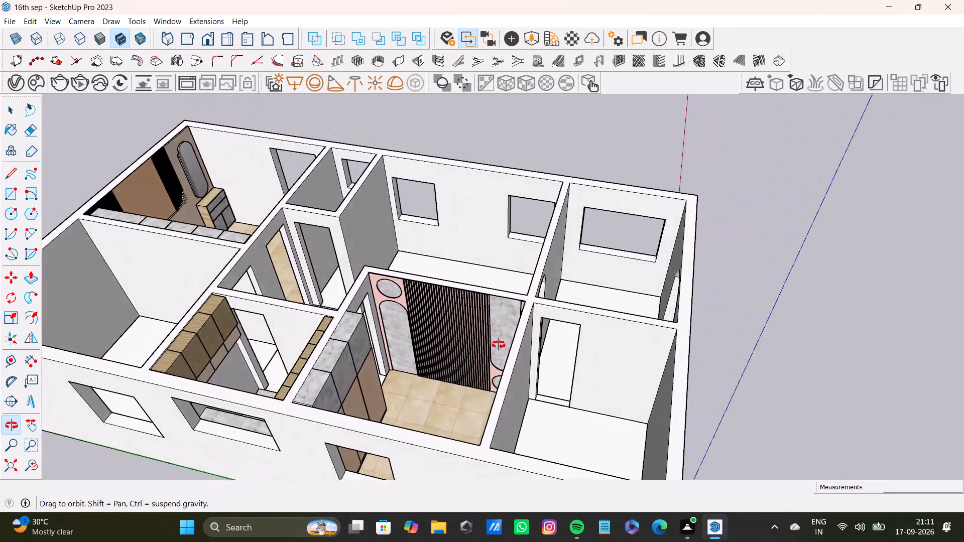
middle_click_drag(499, 345, 506, 344)
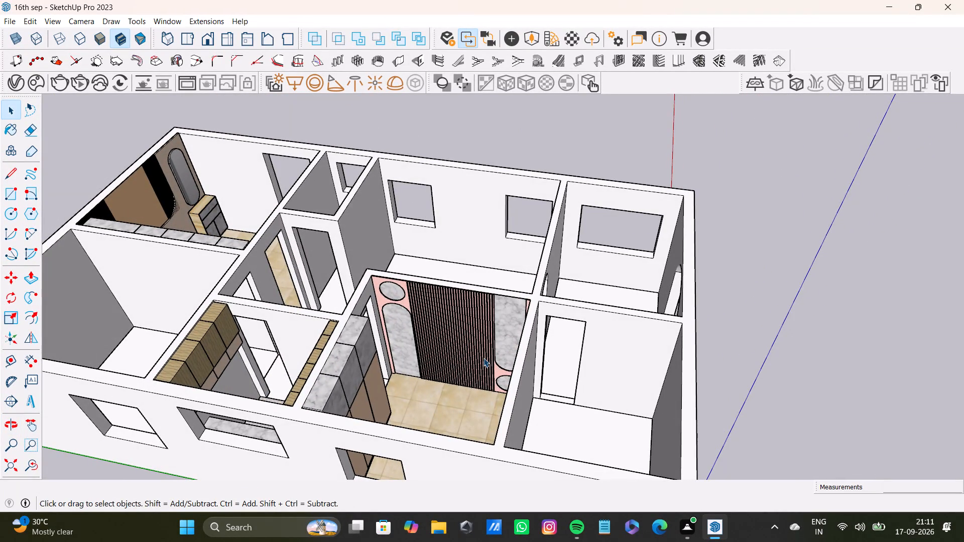
key("super+Print")
key("space")
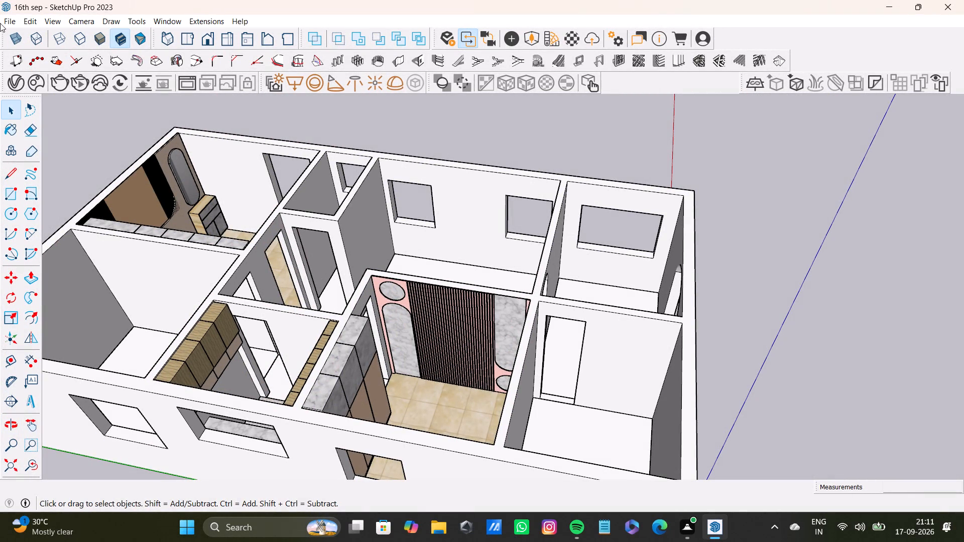